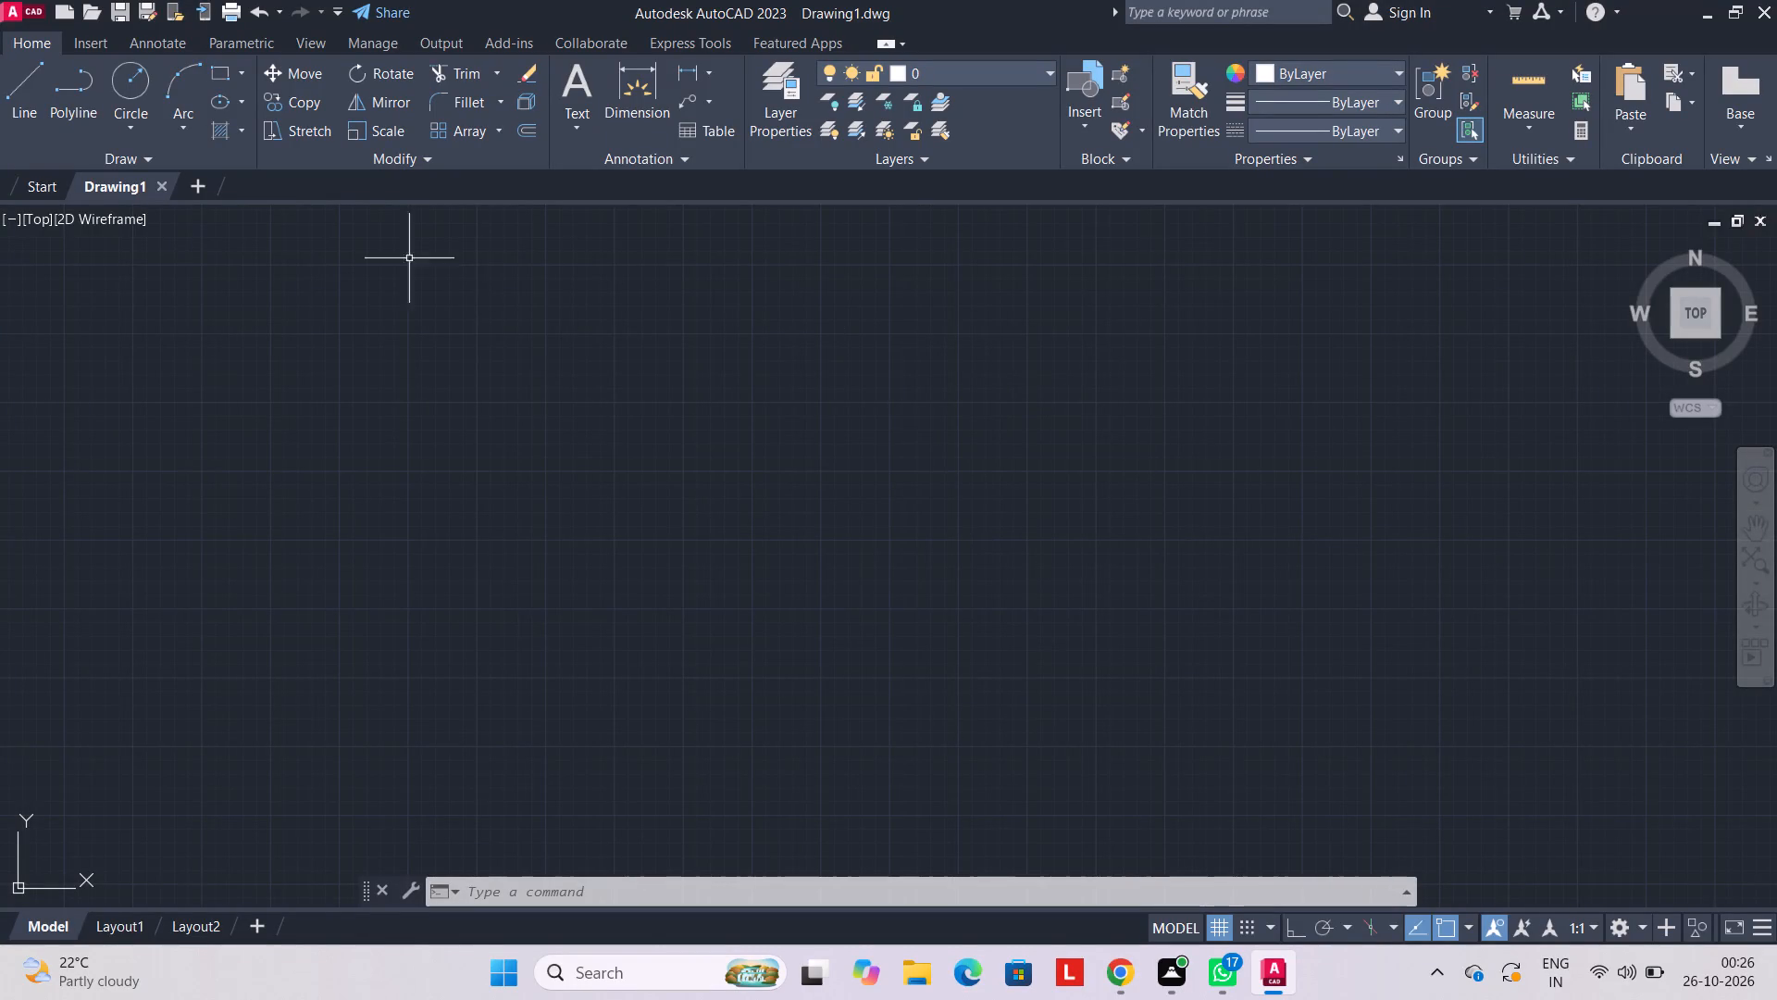
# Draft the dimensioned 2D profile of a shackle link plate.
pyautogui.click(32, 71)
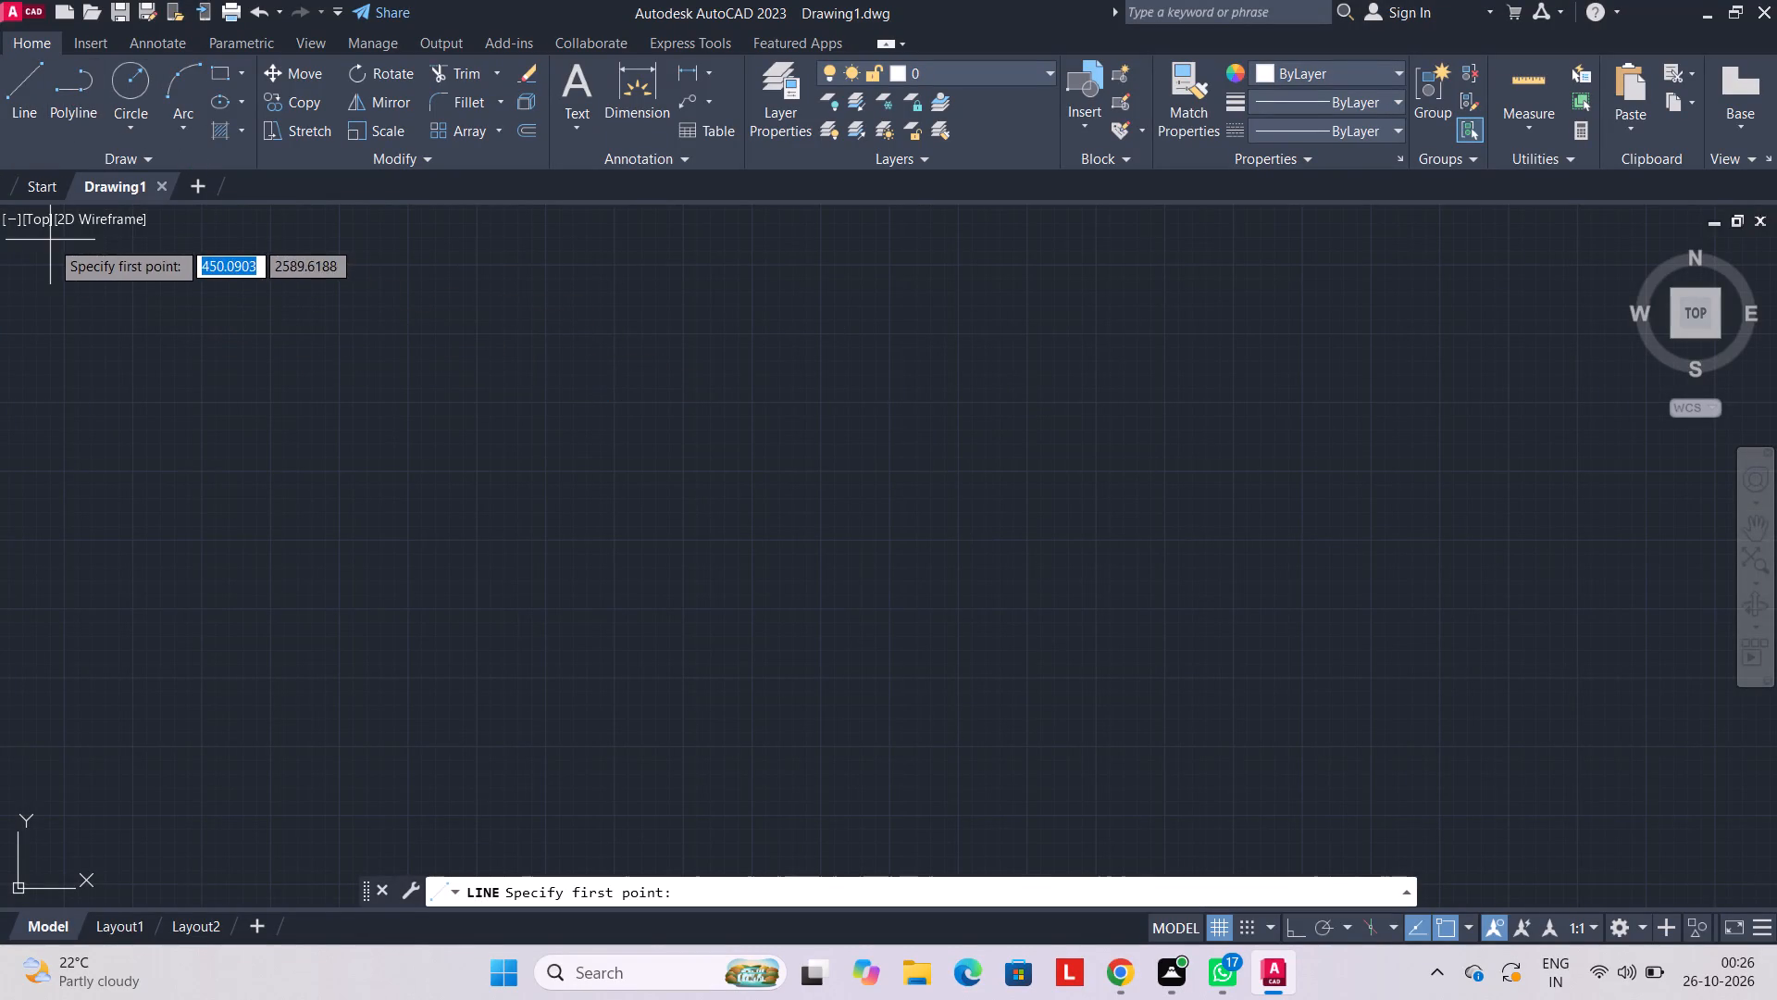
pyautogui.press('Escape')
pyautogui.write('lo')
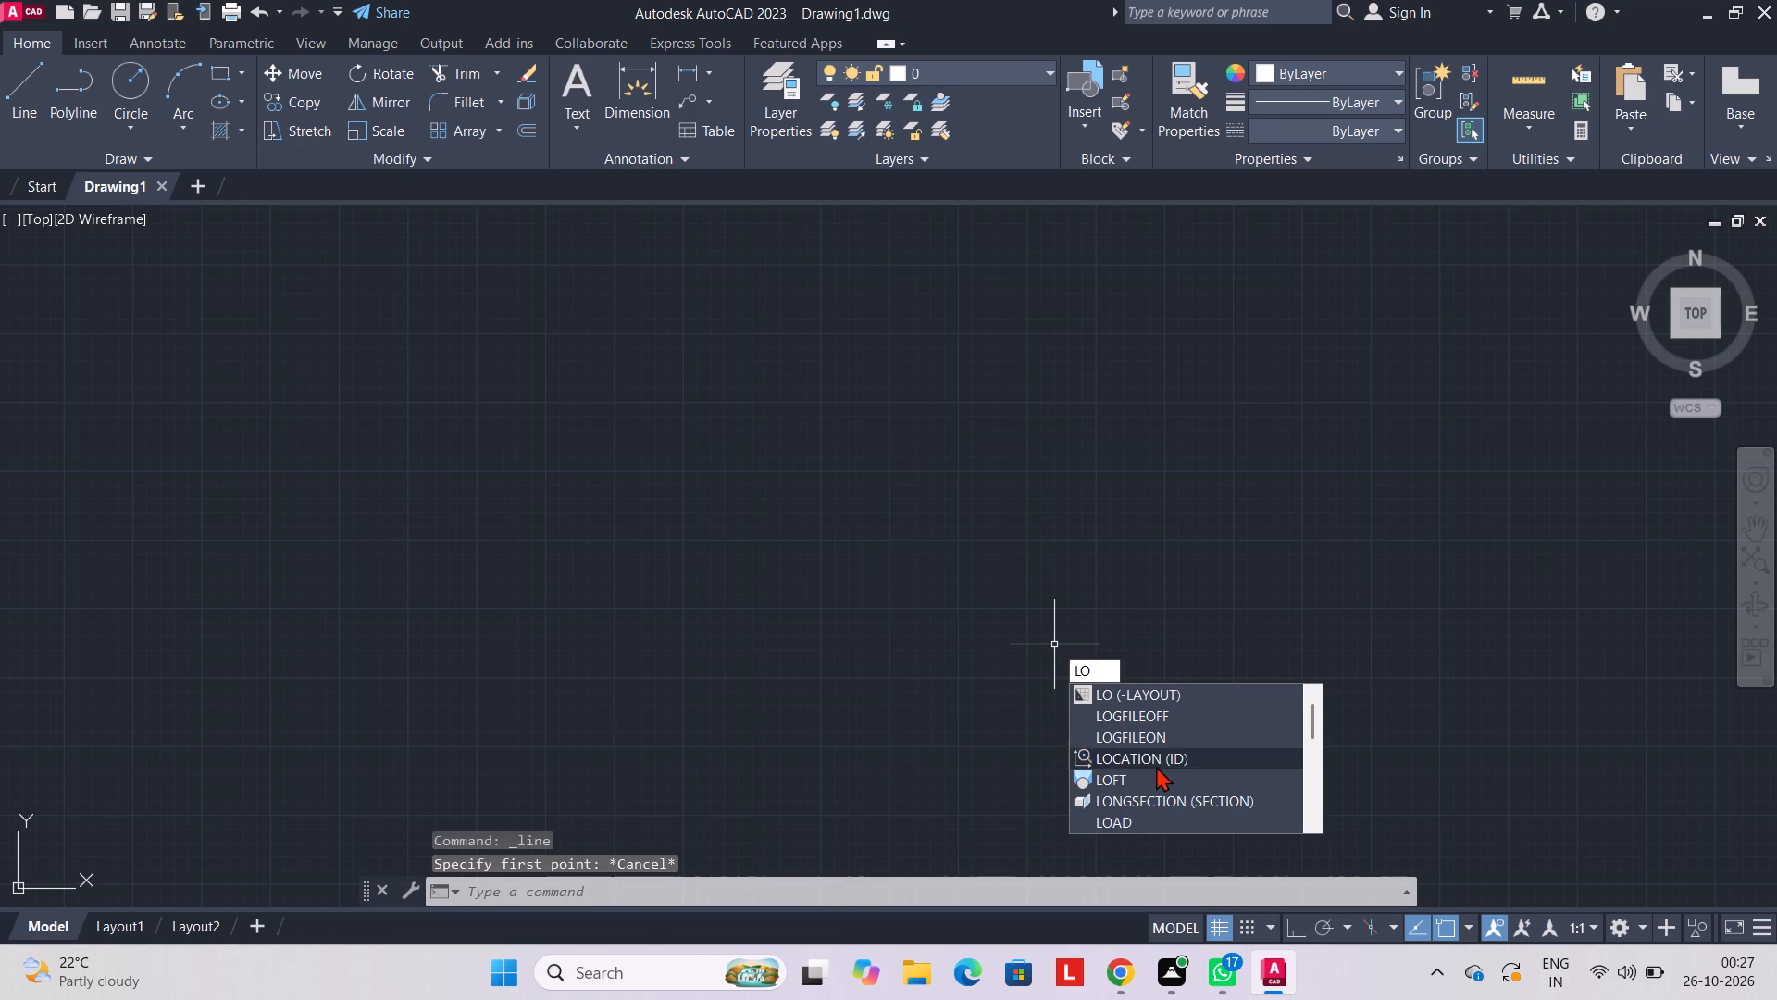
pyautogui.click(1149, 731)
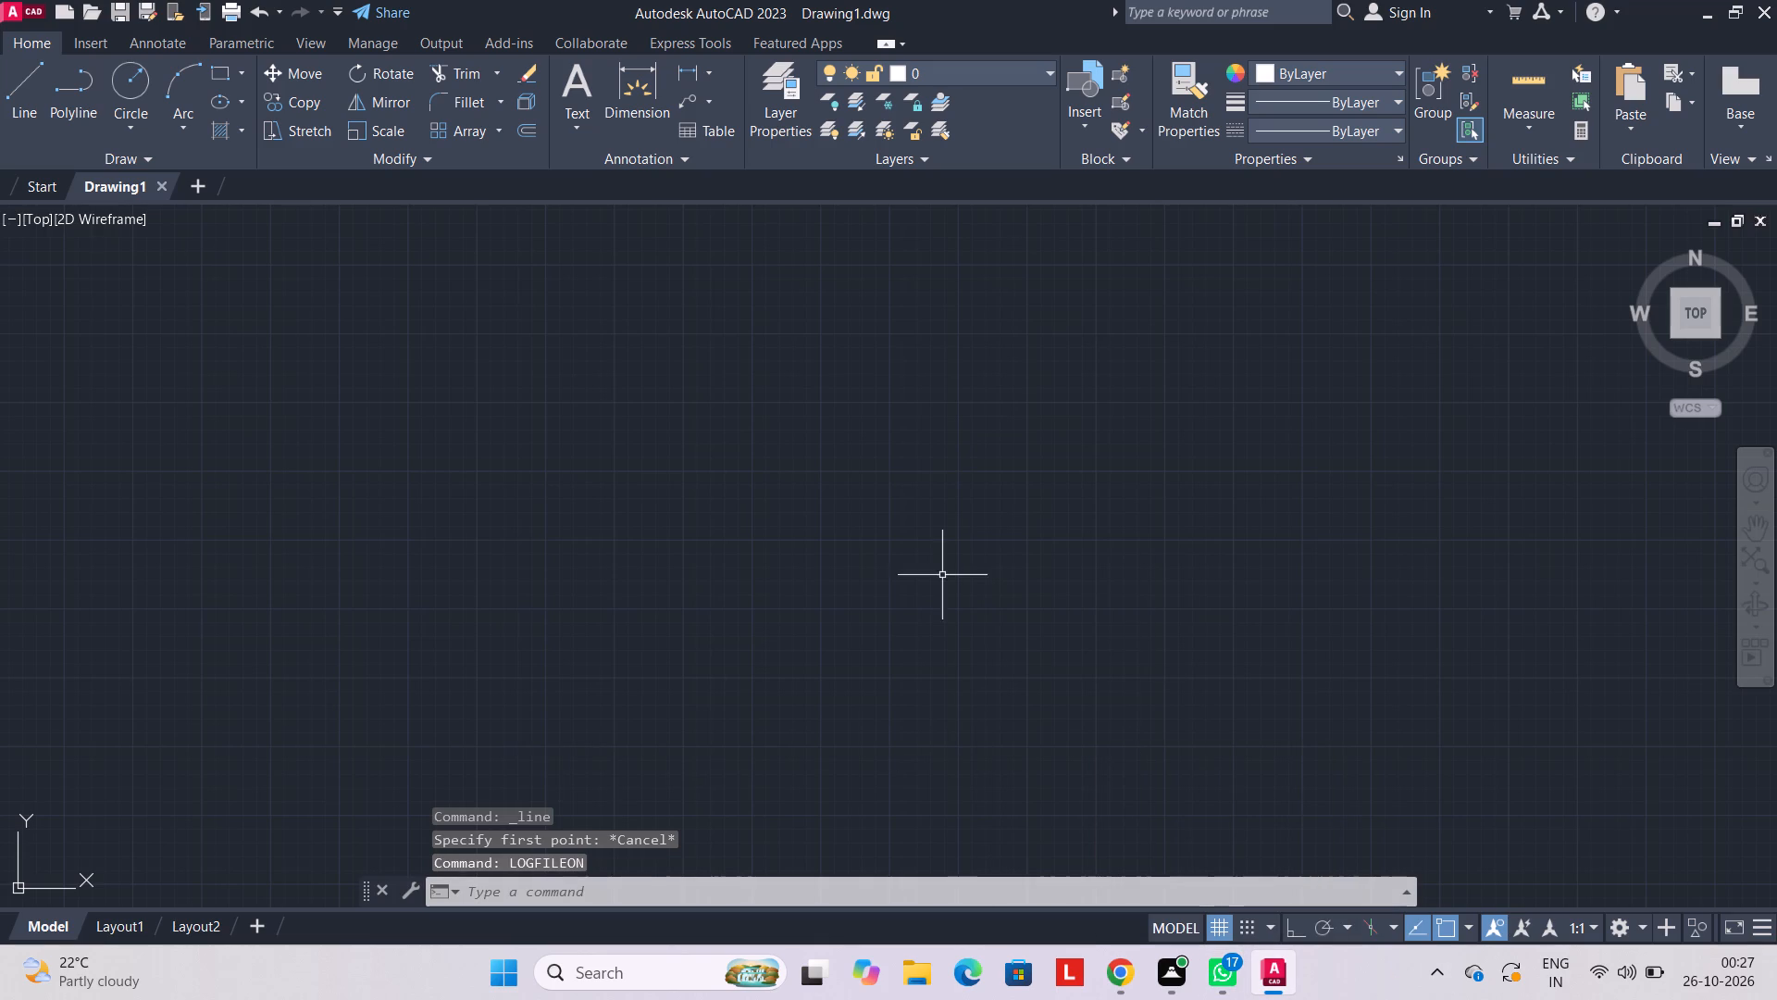
# Draw a circle of radius 15 in the empty drawing area.
pyautogui.click(122, 92)
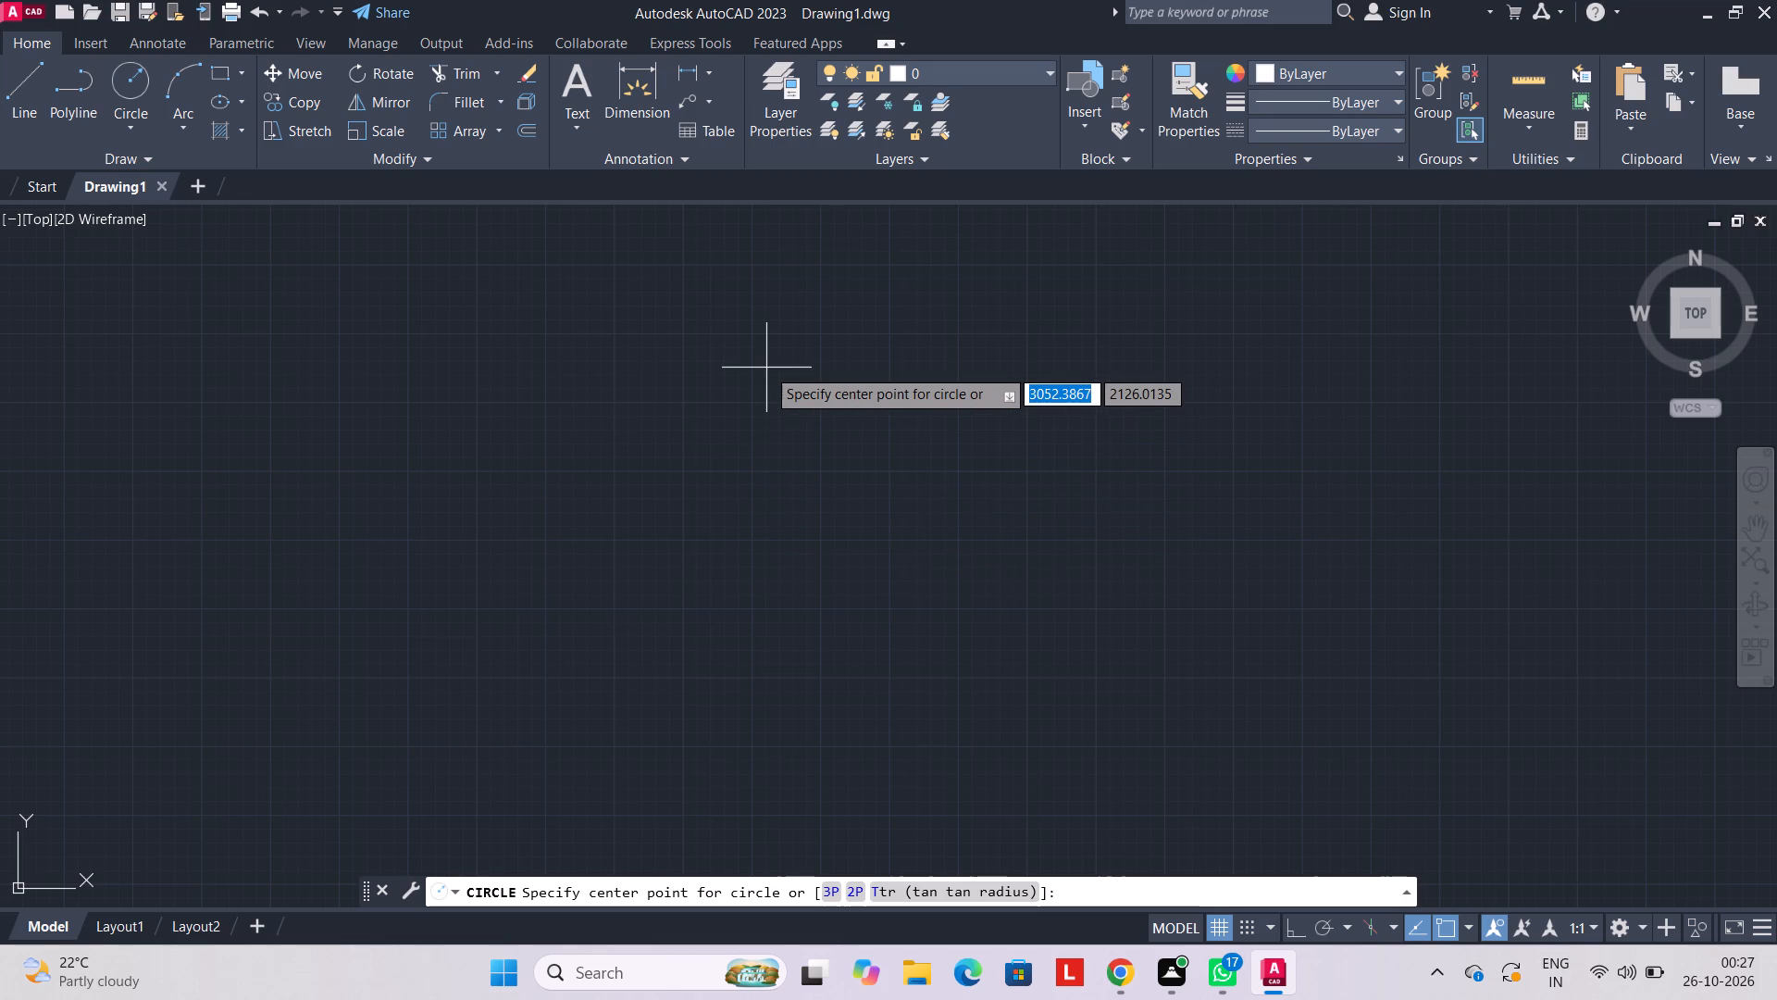
pyautogui.click(714, 402)
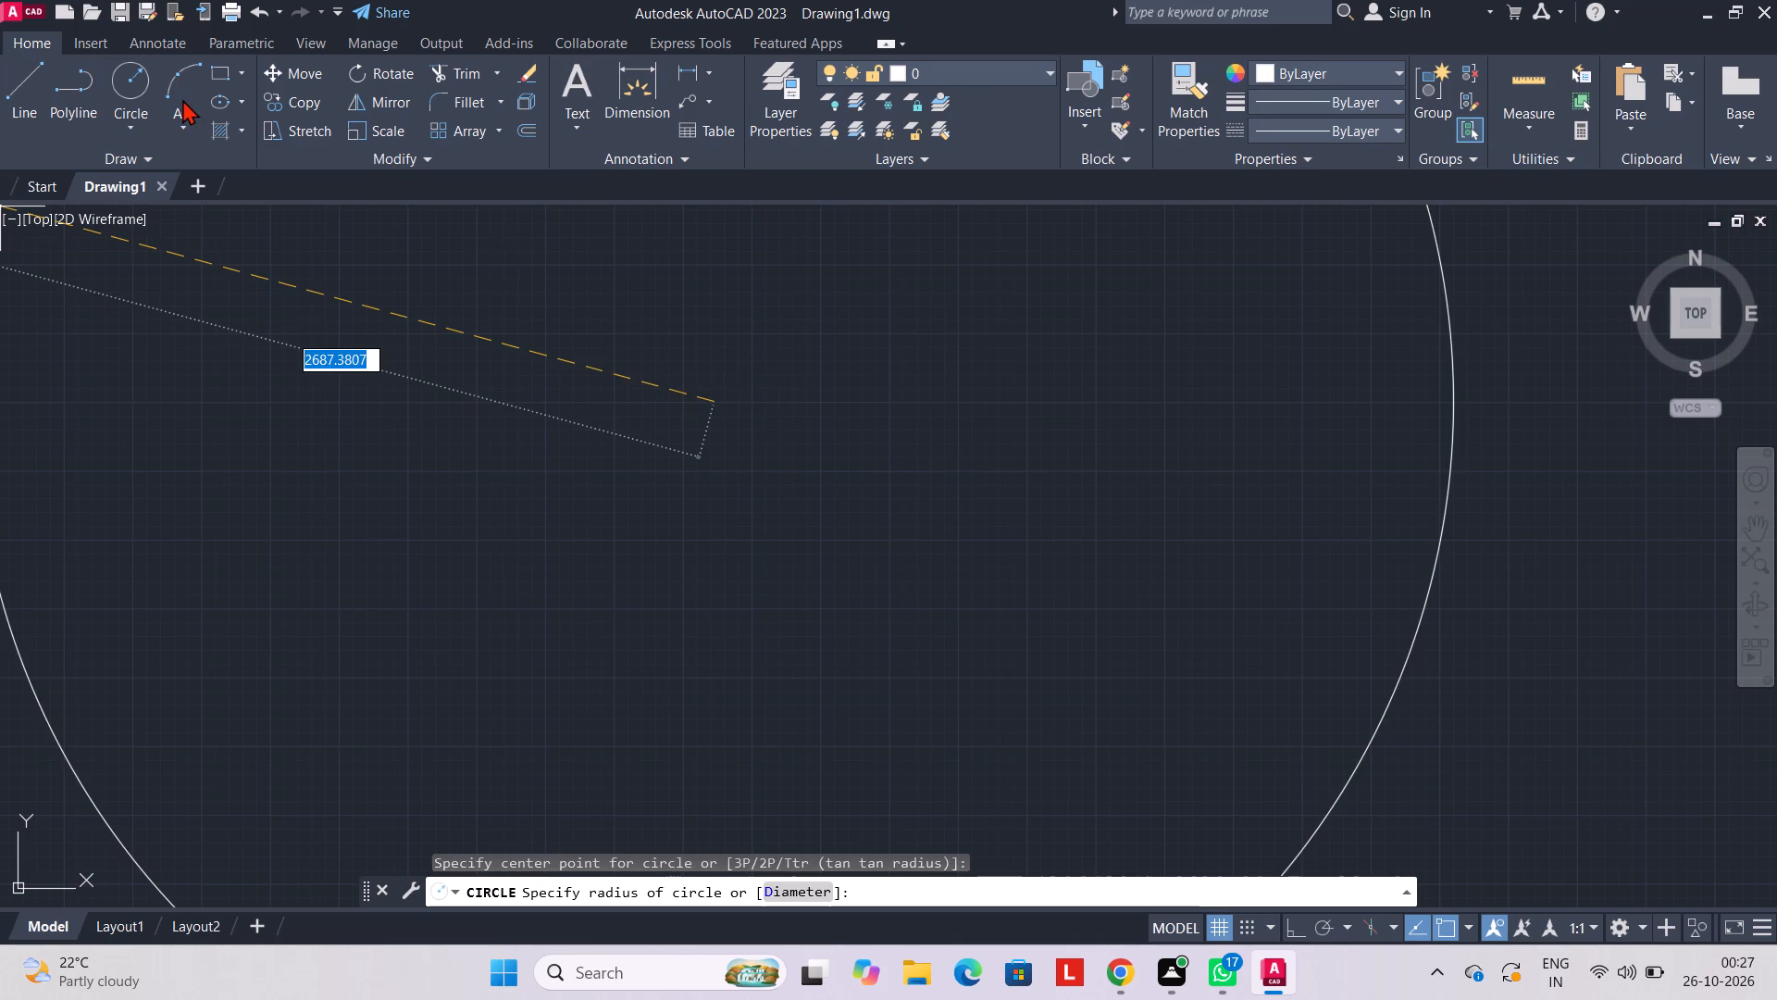
pyautogui.click(139, 118)
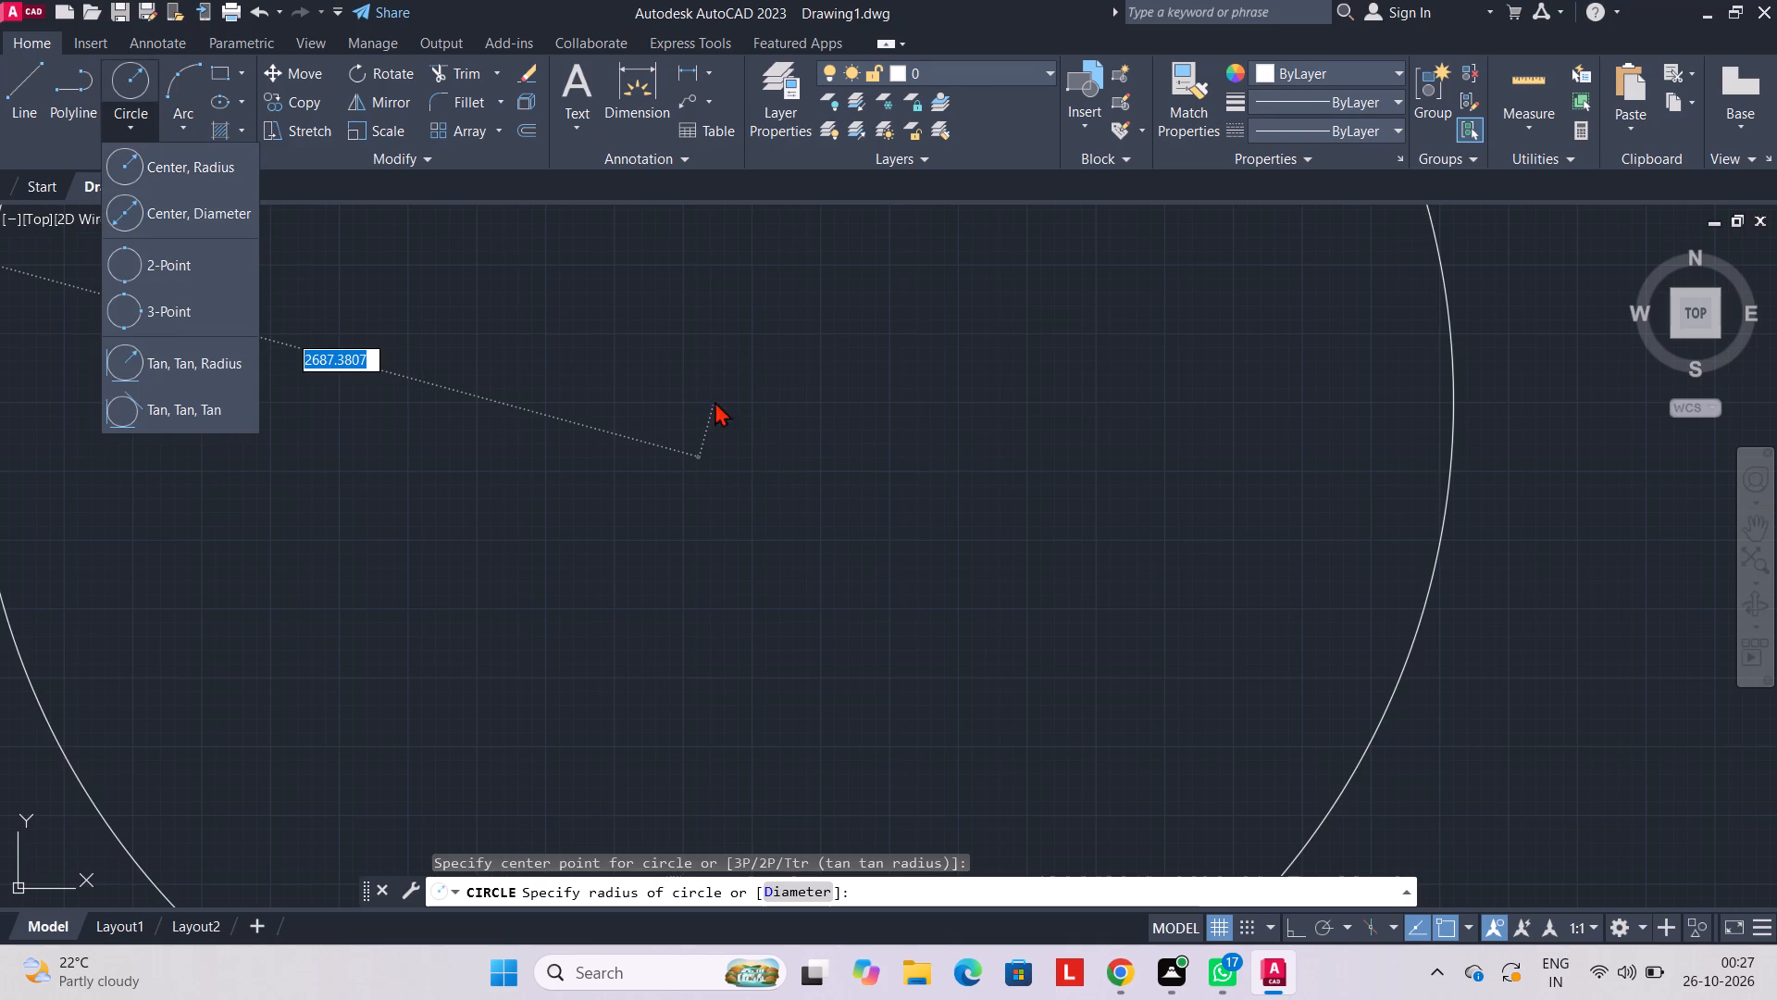
pyautogui.press('Escape')
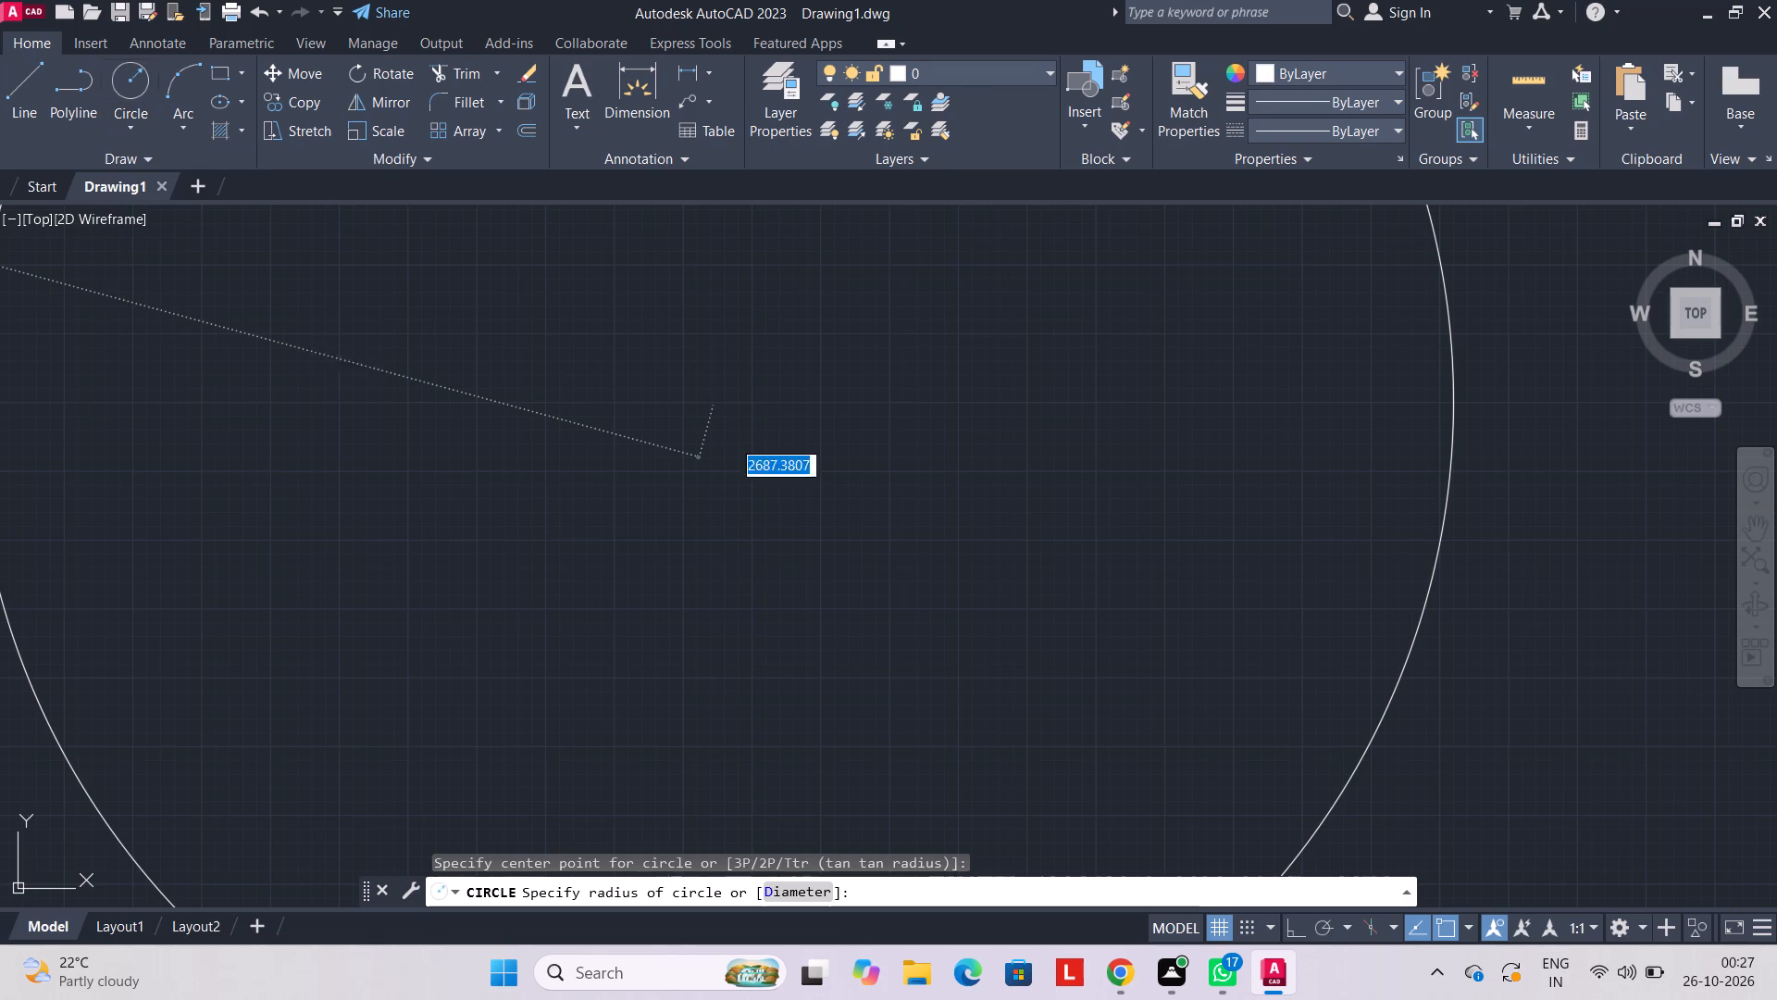
pyautogui.write('15')
pyautogui.press('Return')
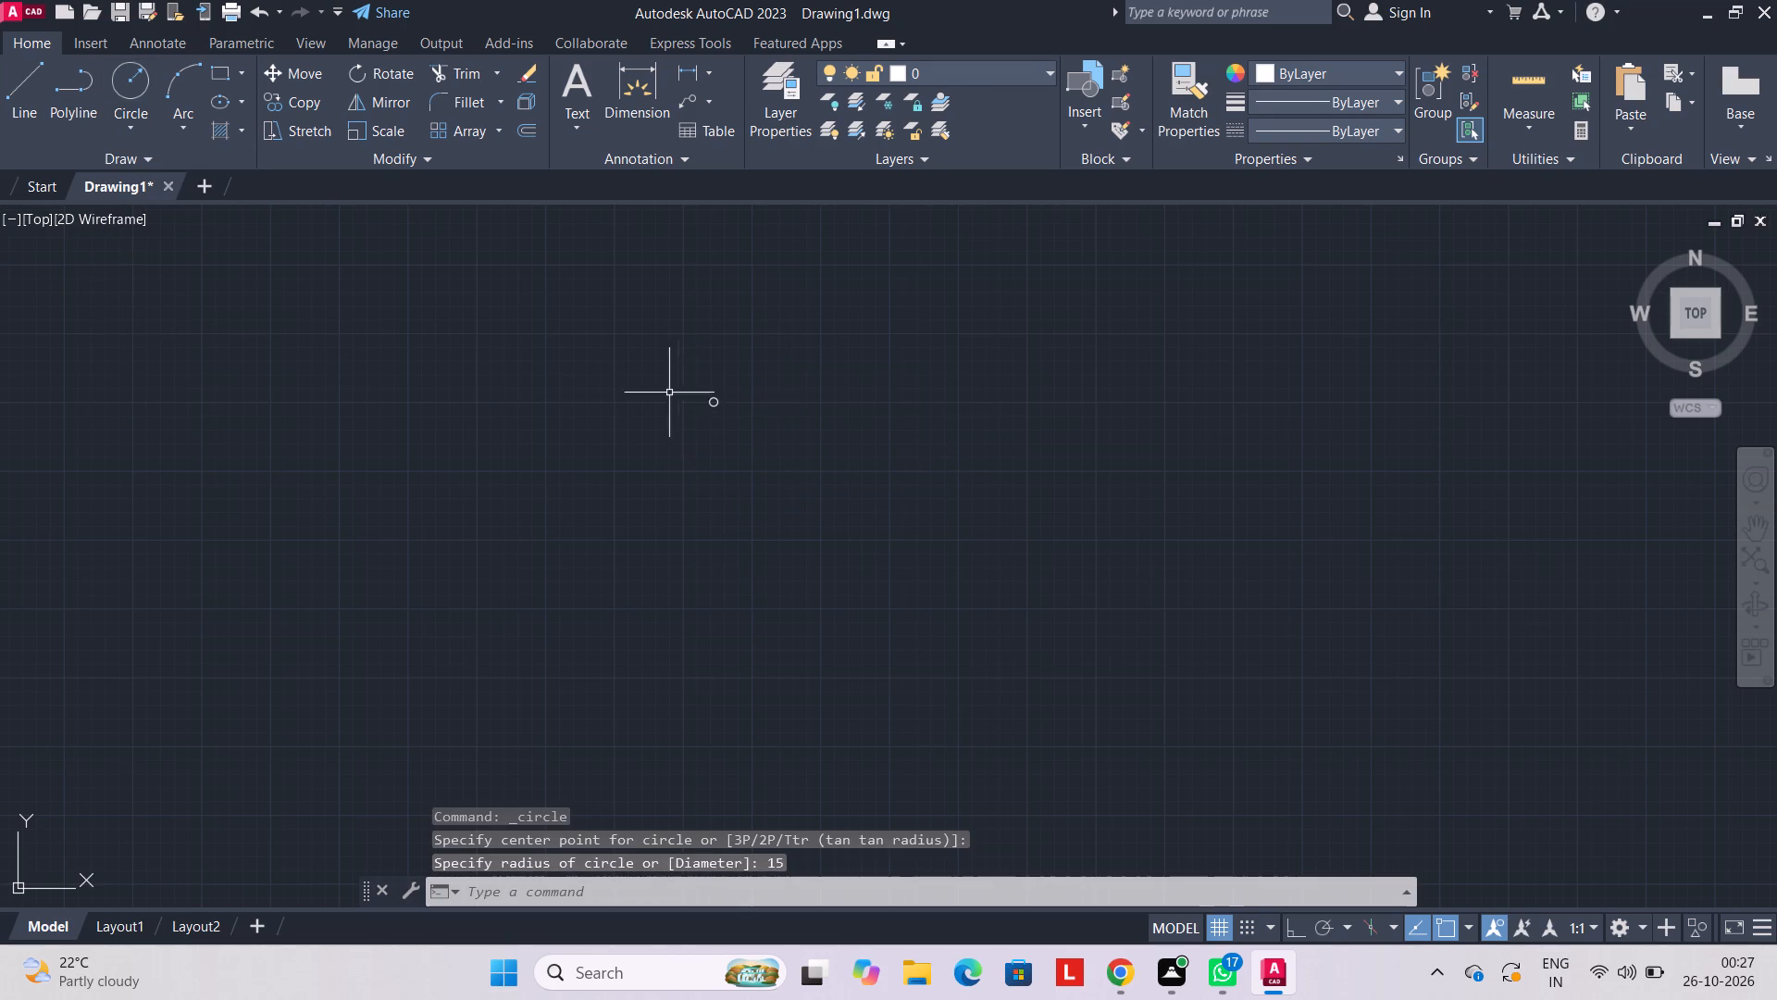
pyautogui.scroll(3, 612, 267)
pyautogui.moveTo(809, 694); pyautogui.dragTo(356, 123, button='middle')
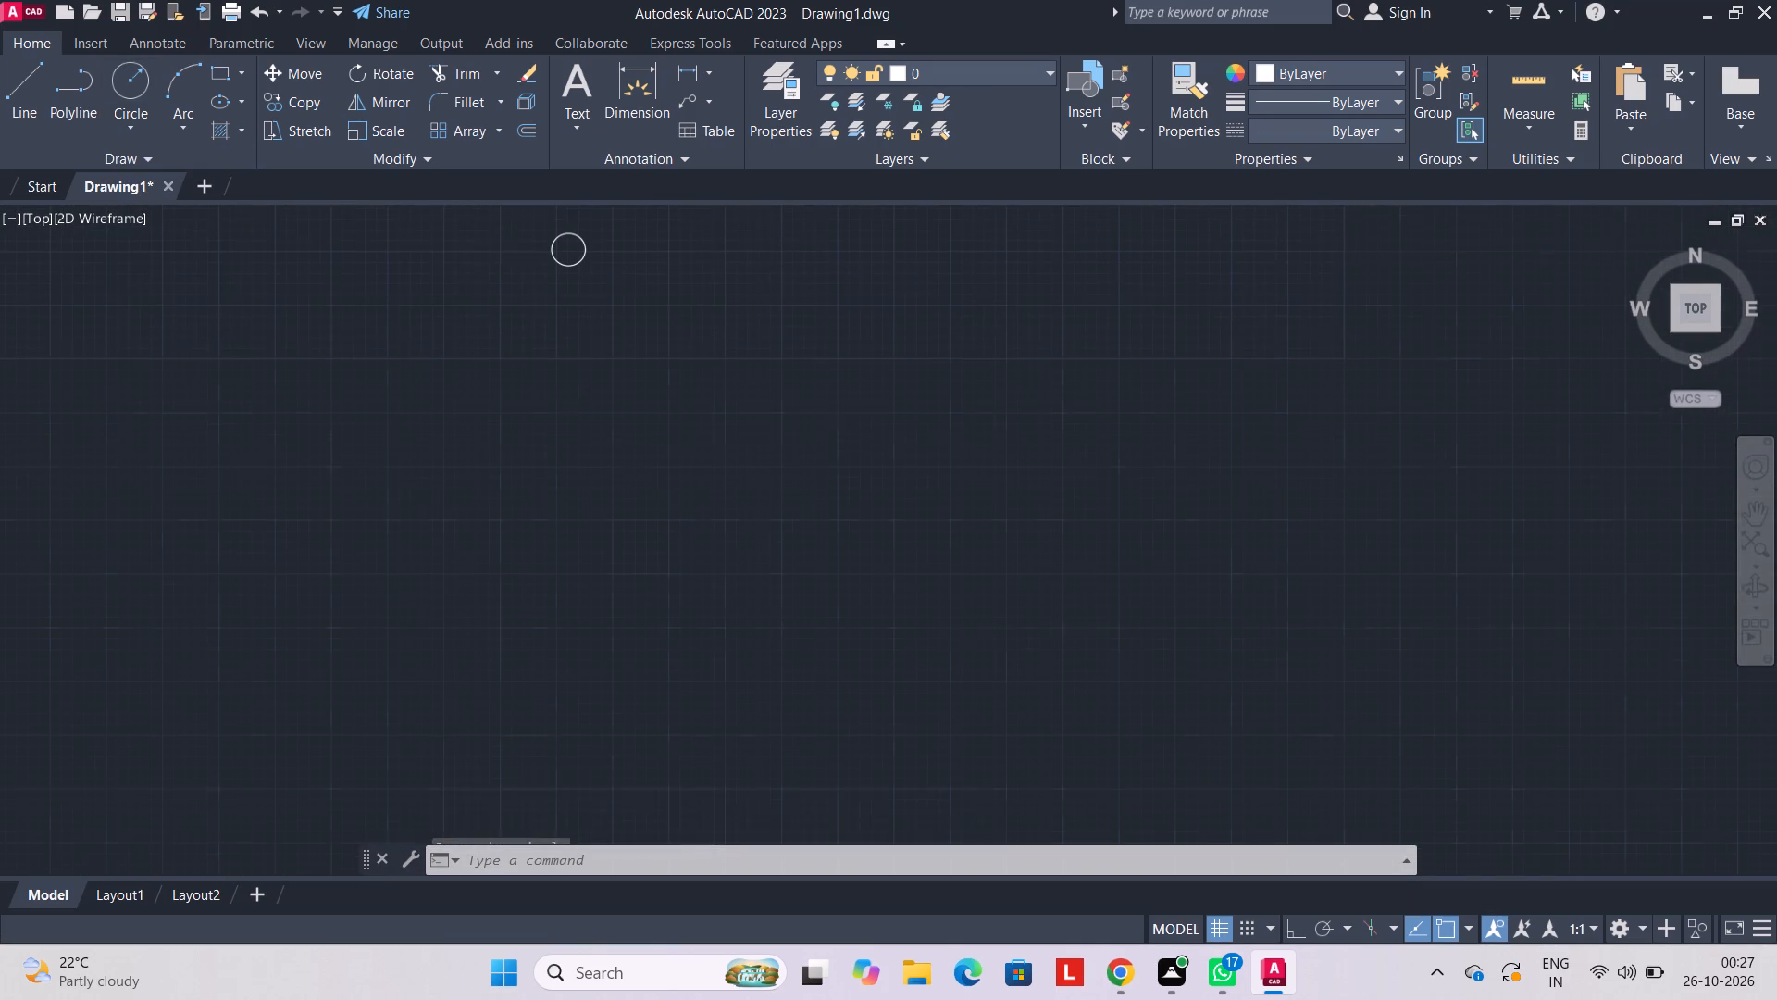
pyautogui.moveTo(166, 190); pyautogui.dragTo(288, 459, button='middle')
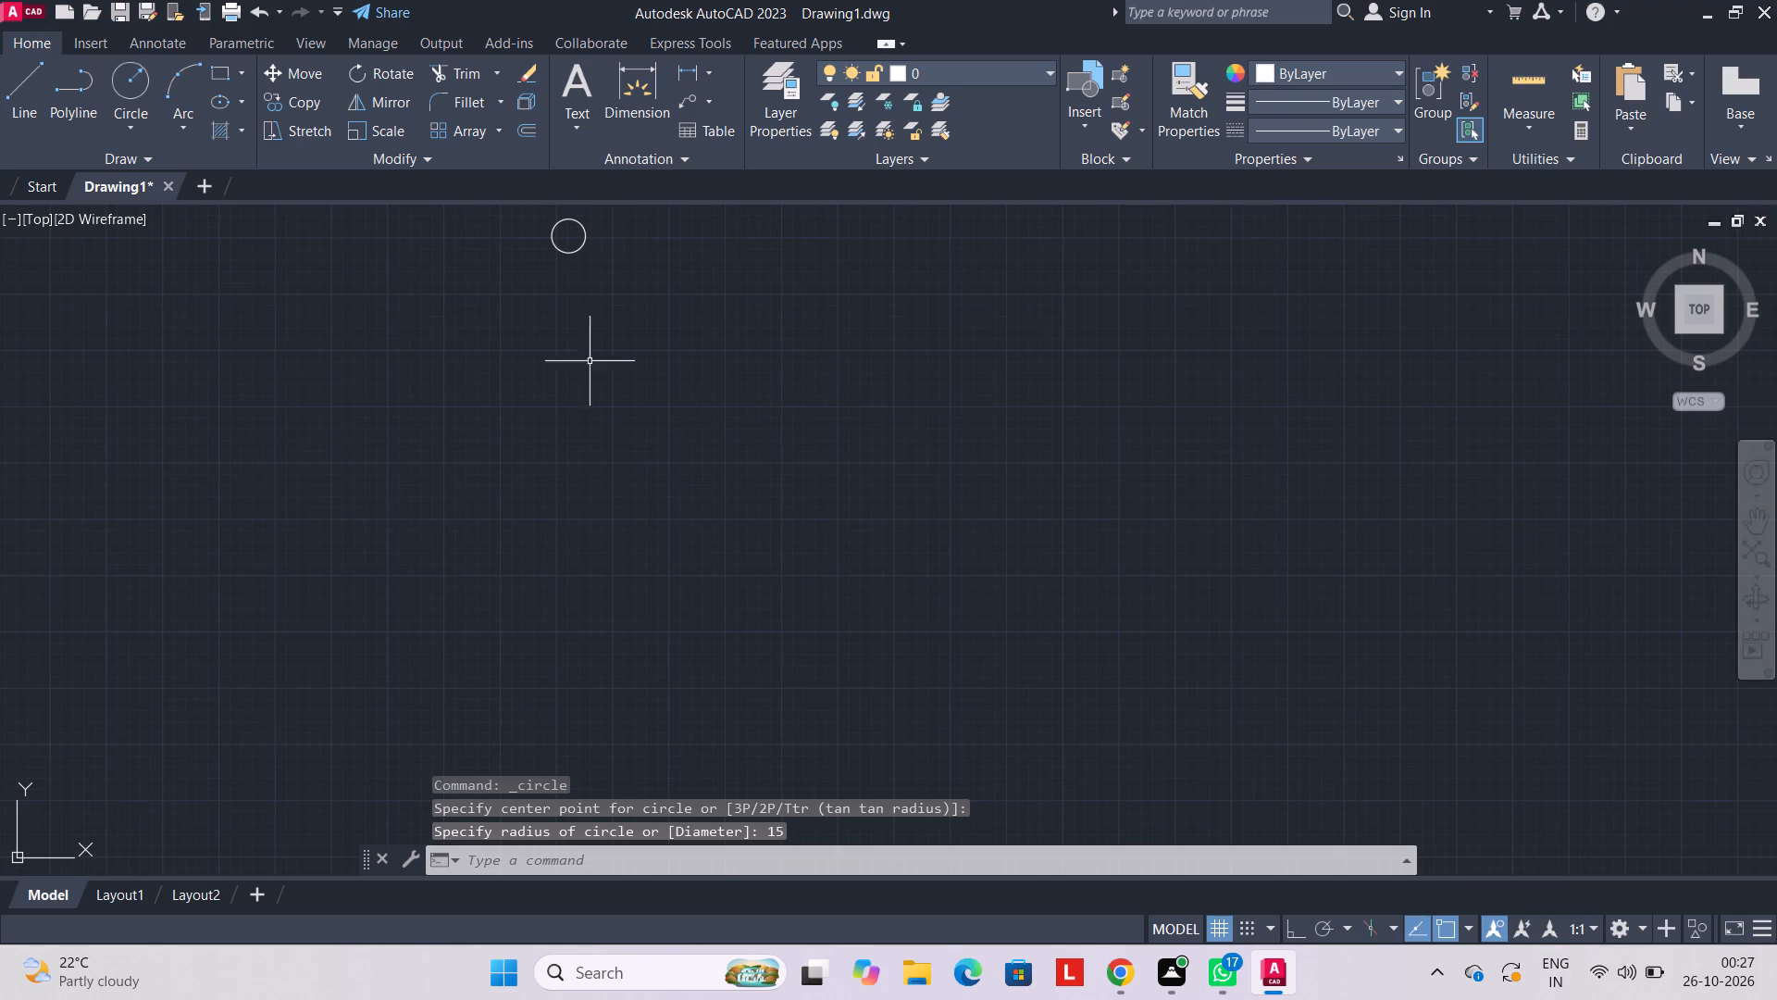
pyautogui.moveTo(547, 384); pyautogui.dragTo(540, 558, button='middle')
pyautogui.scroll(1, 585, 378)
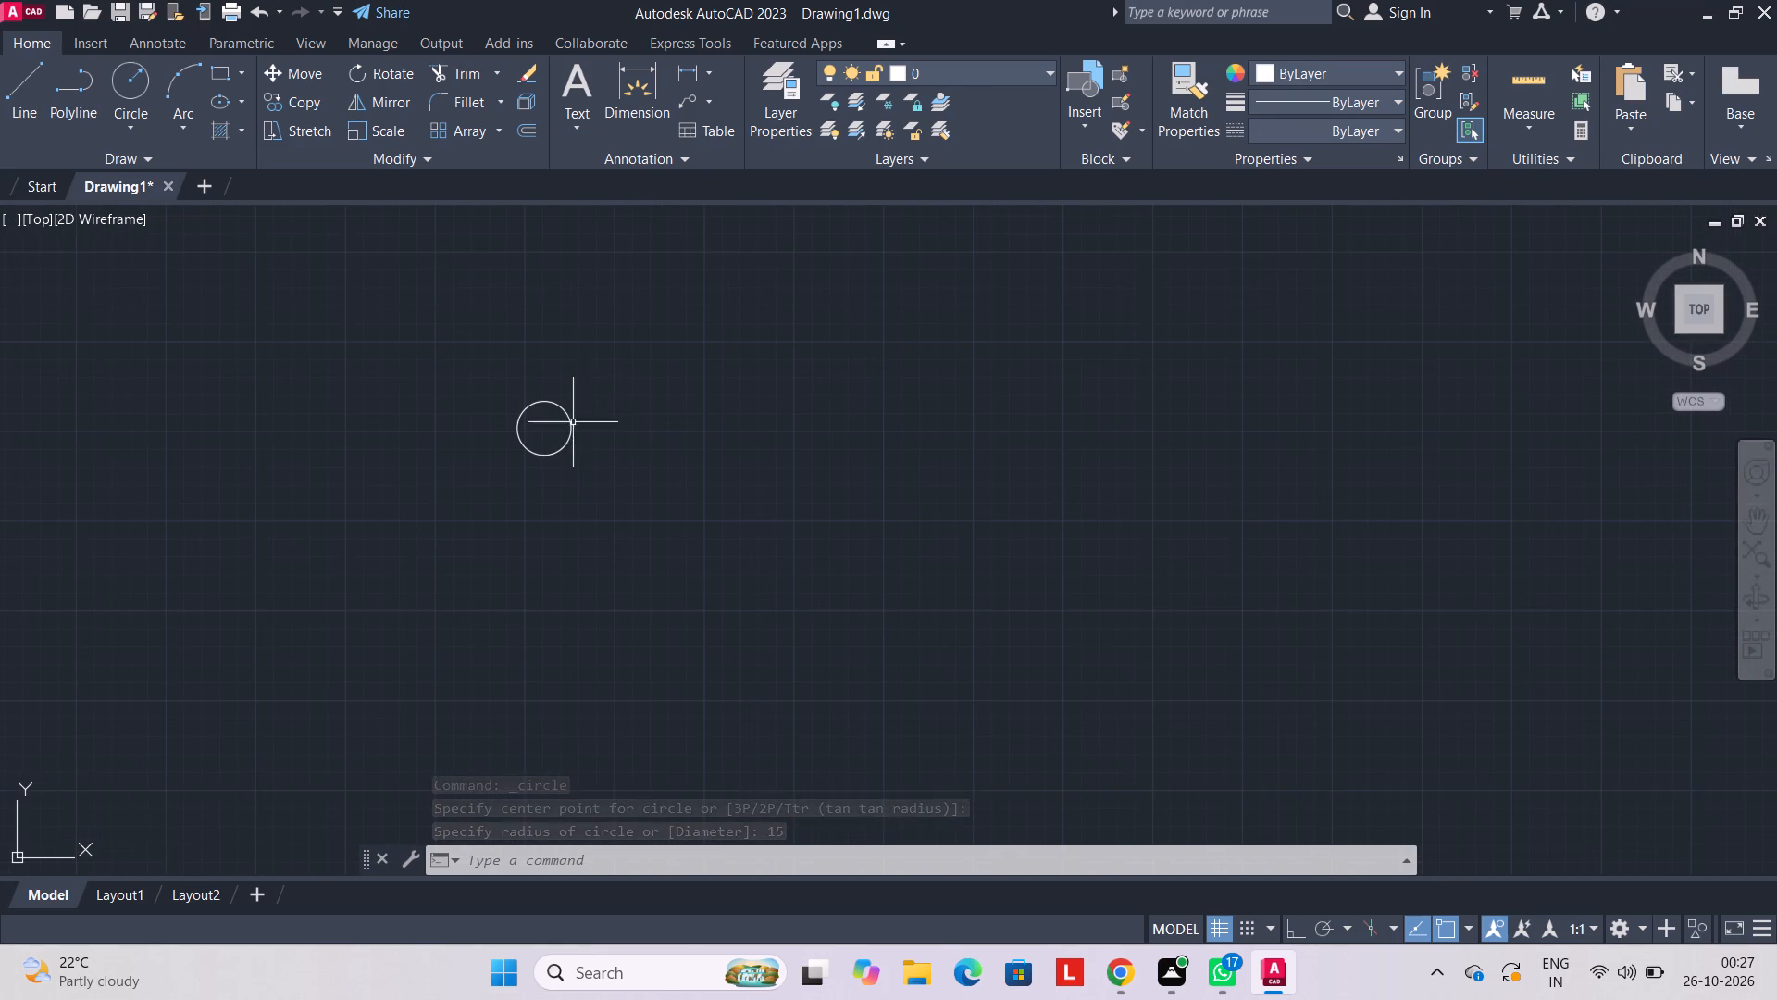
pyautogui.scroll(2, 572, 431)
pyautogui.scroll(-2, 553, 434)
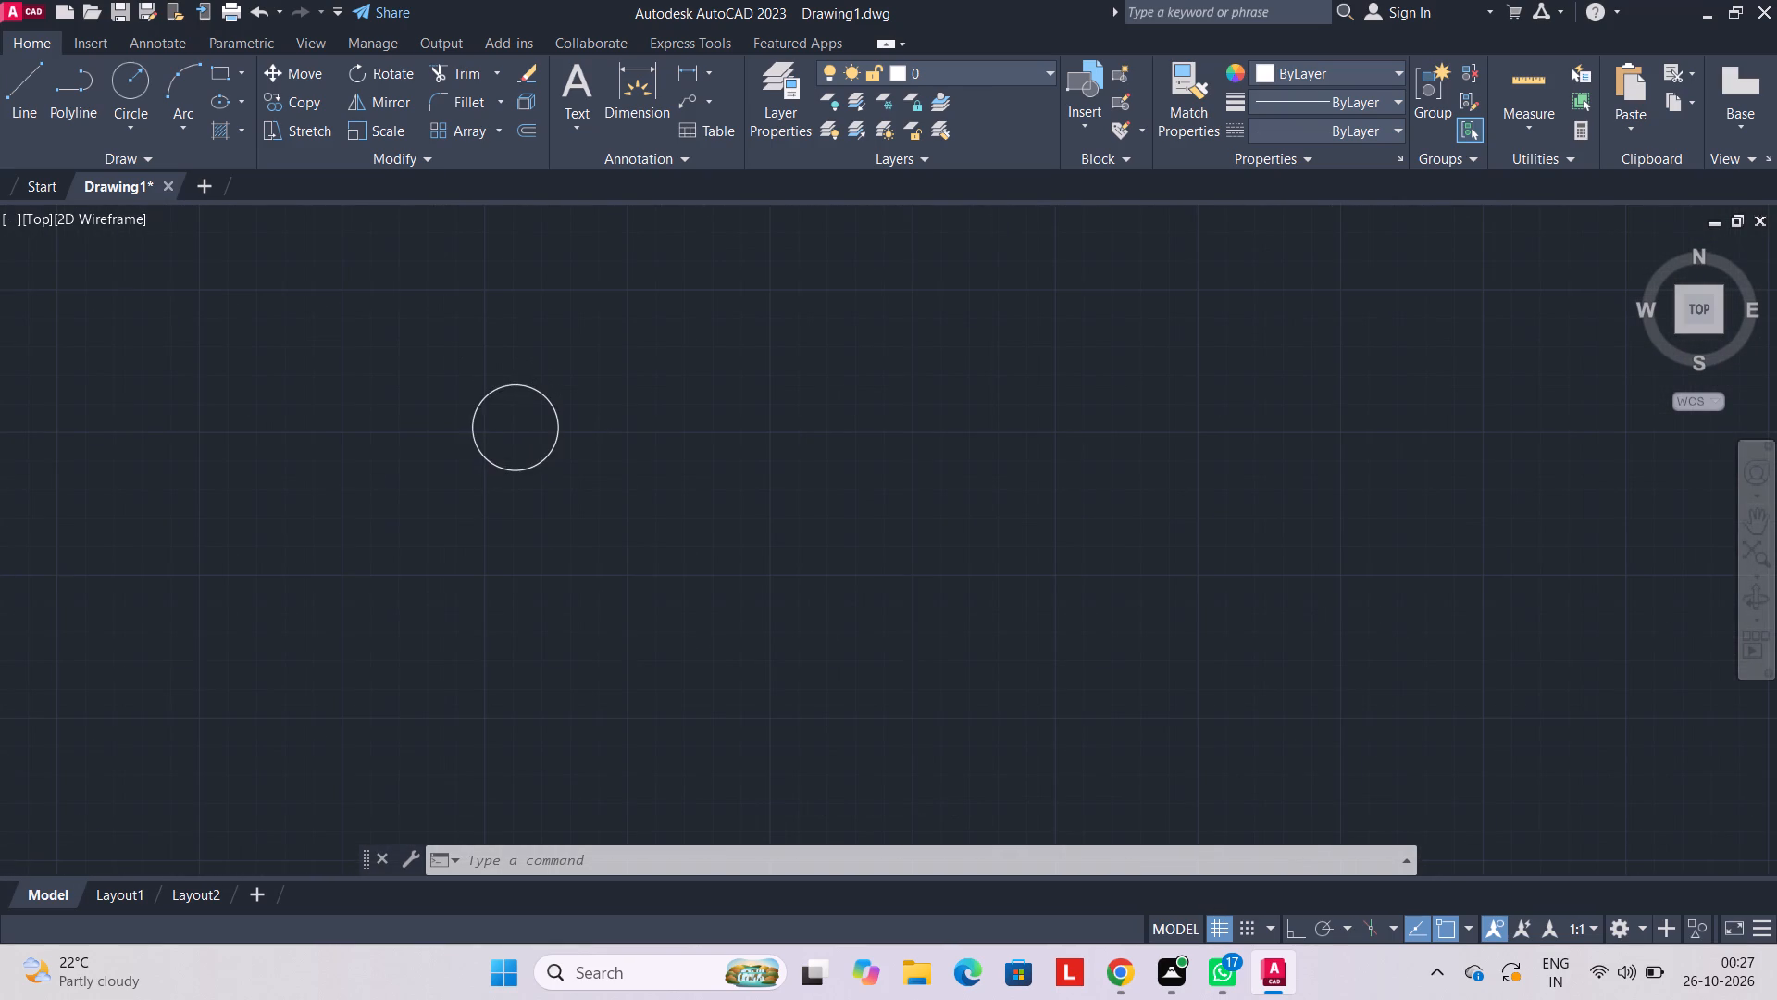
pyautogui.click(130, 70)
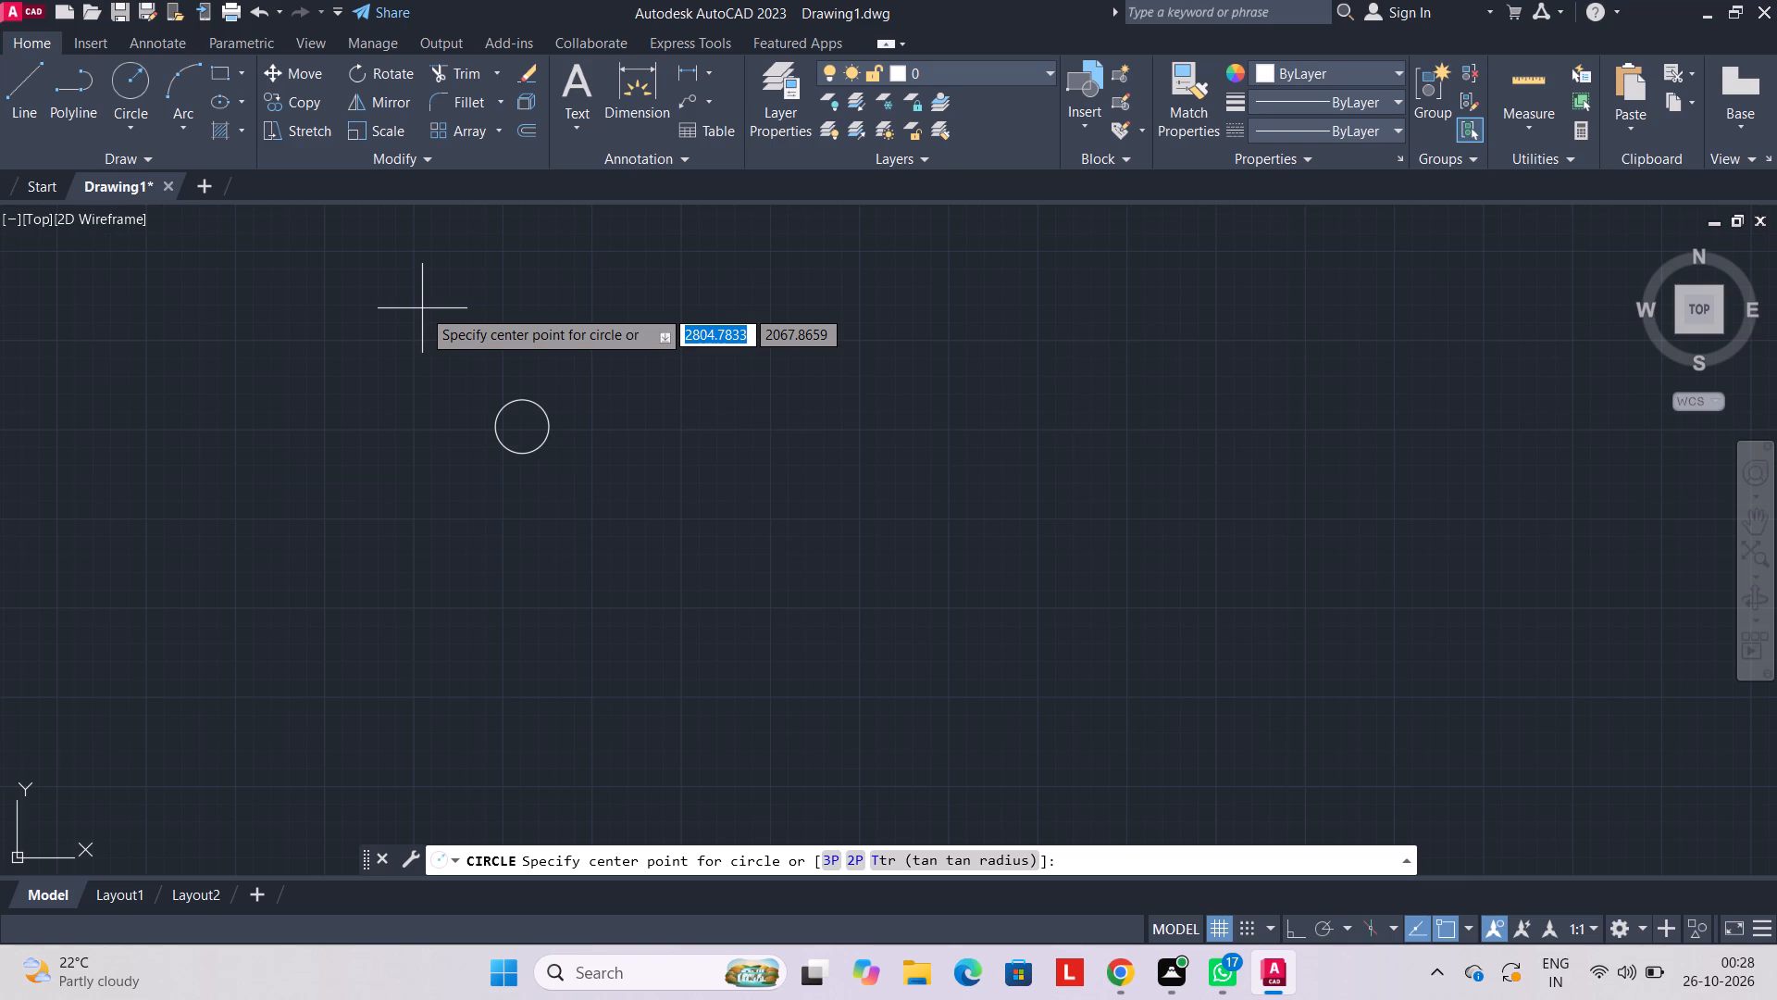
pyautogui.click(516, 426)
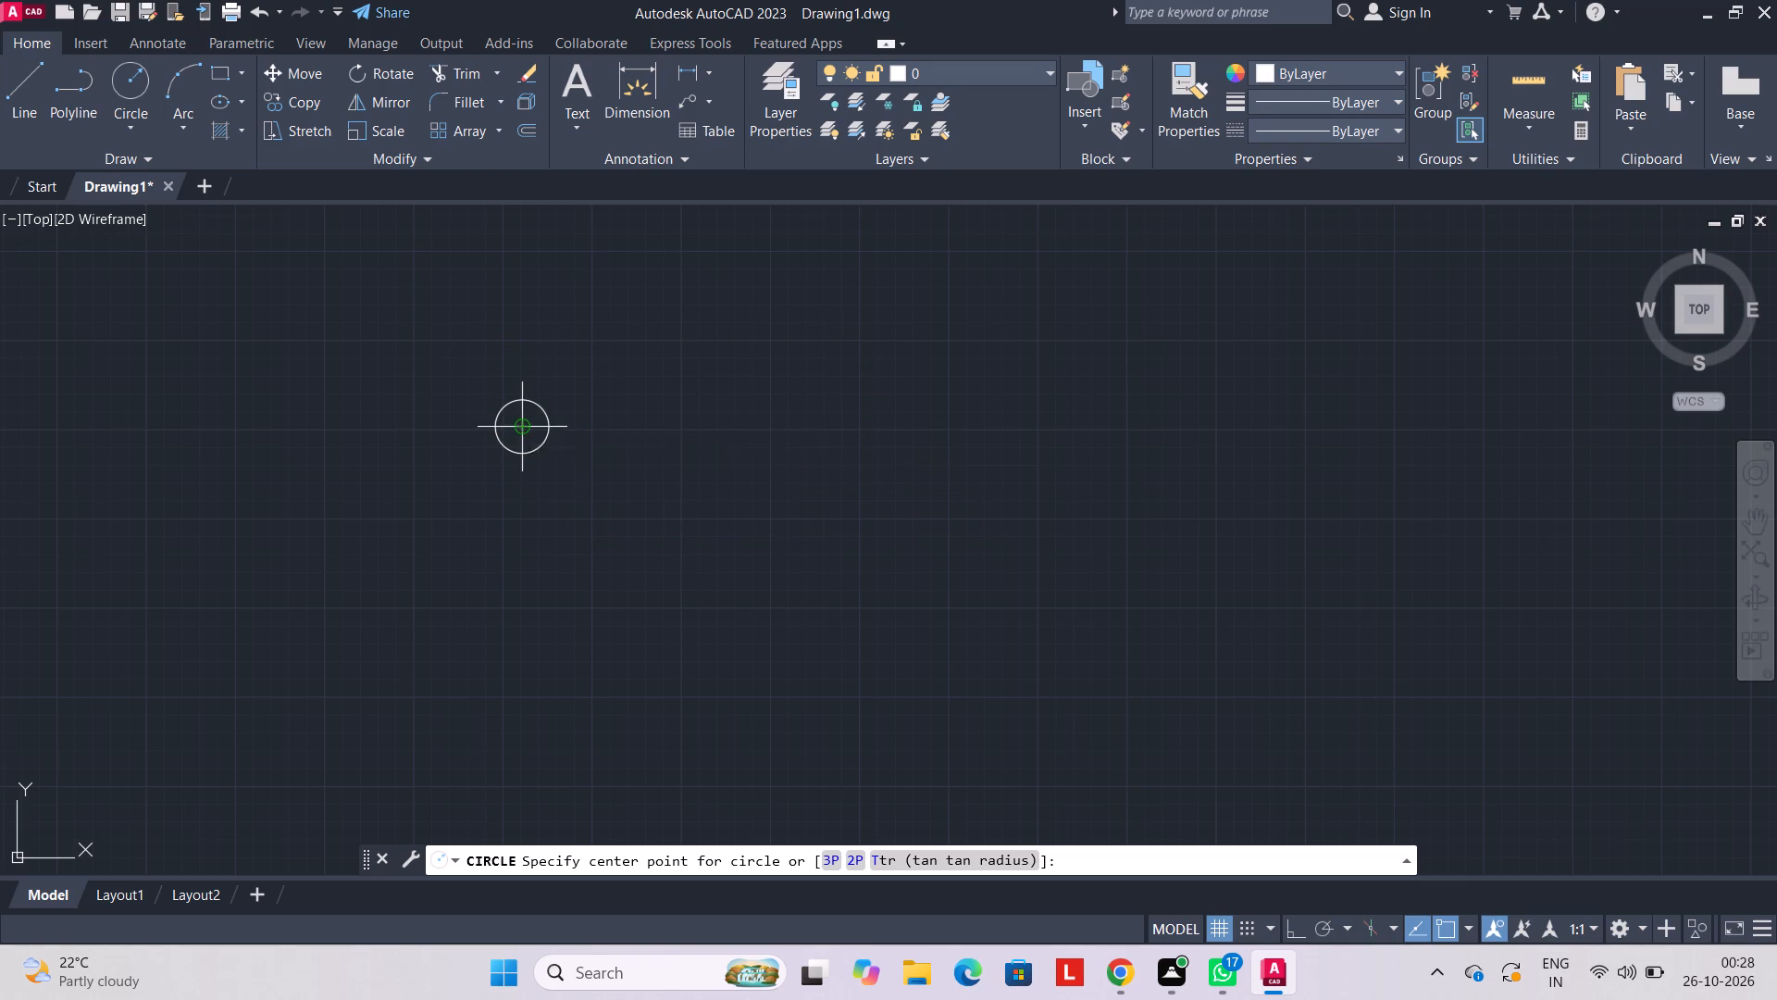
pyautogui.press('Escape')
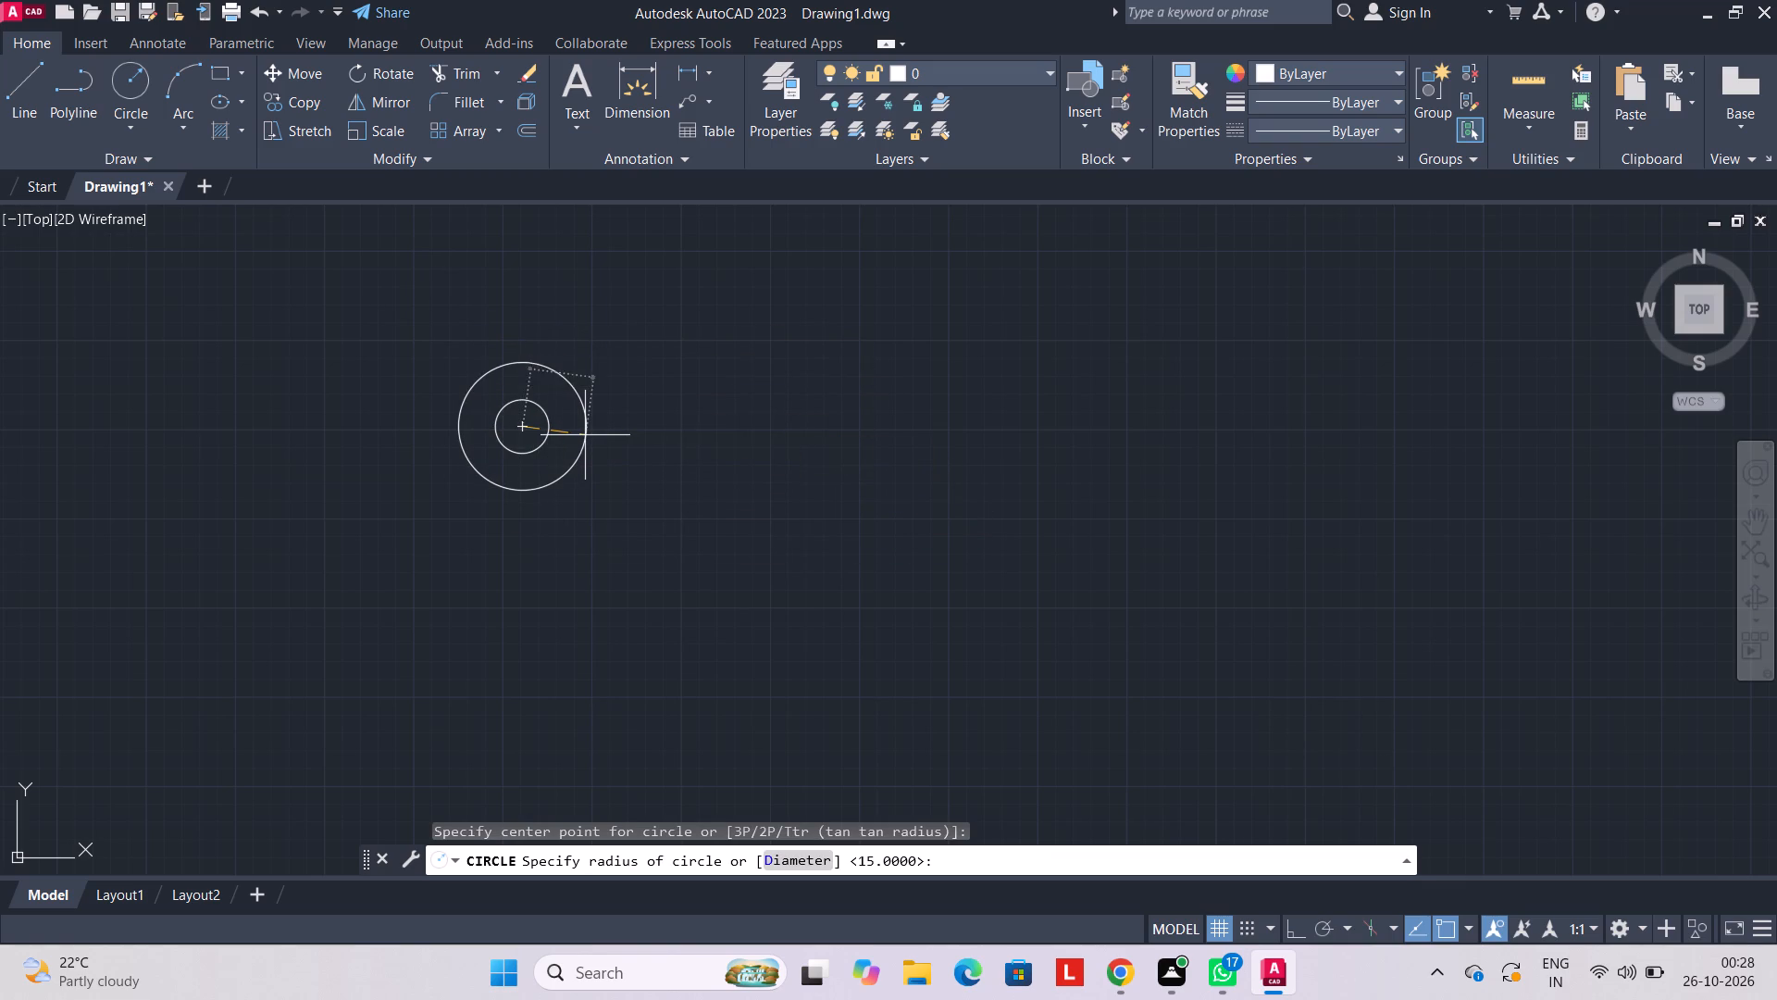
# With Ortho on, draw a horizontal line 26 units long from the circle's center toward positive X.
pyautogui.click(26, 89)
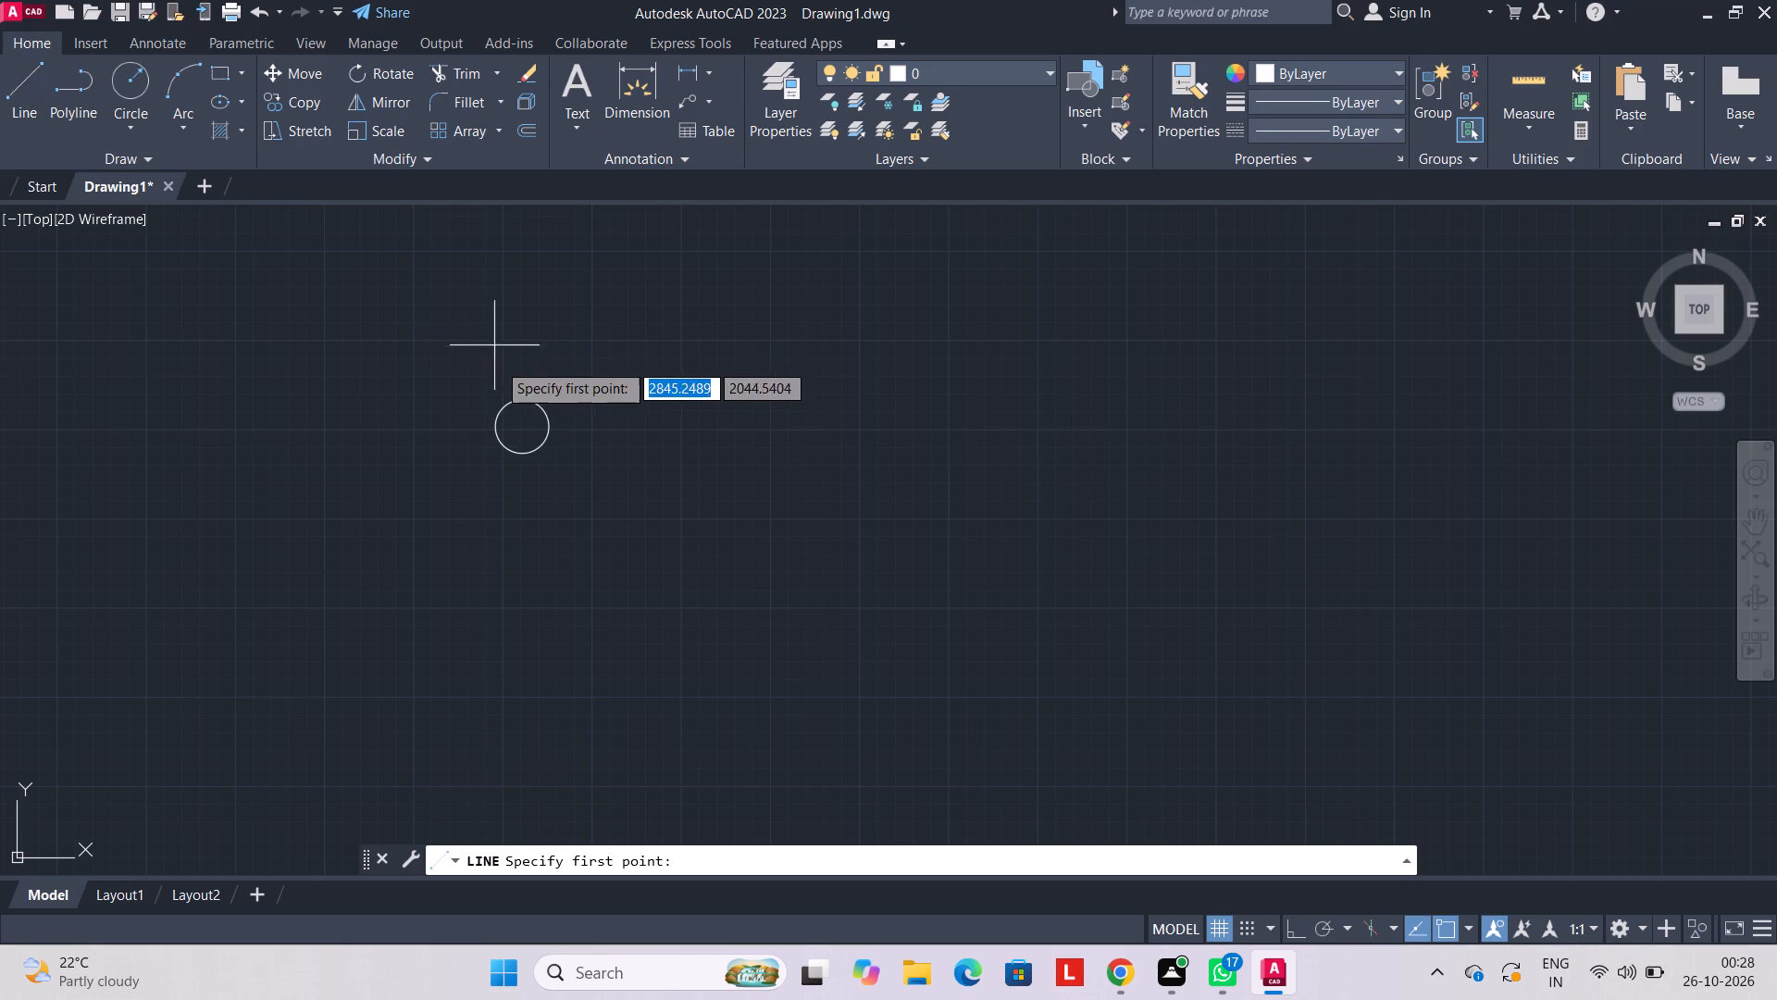
pyautogui.click(517, 431)
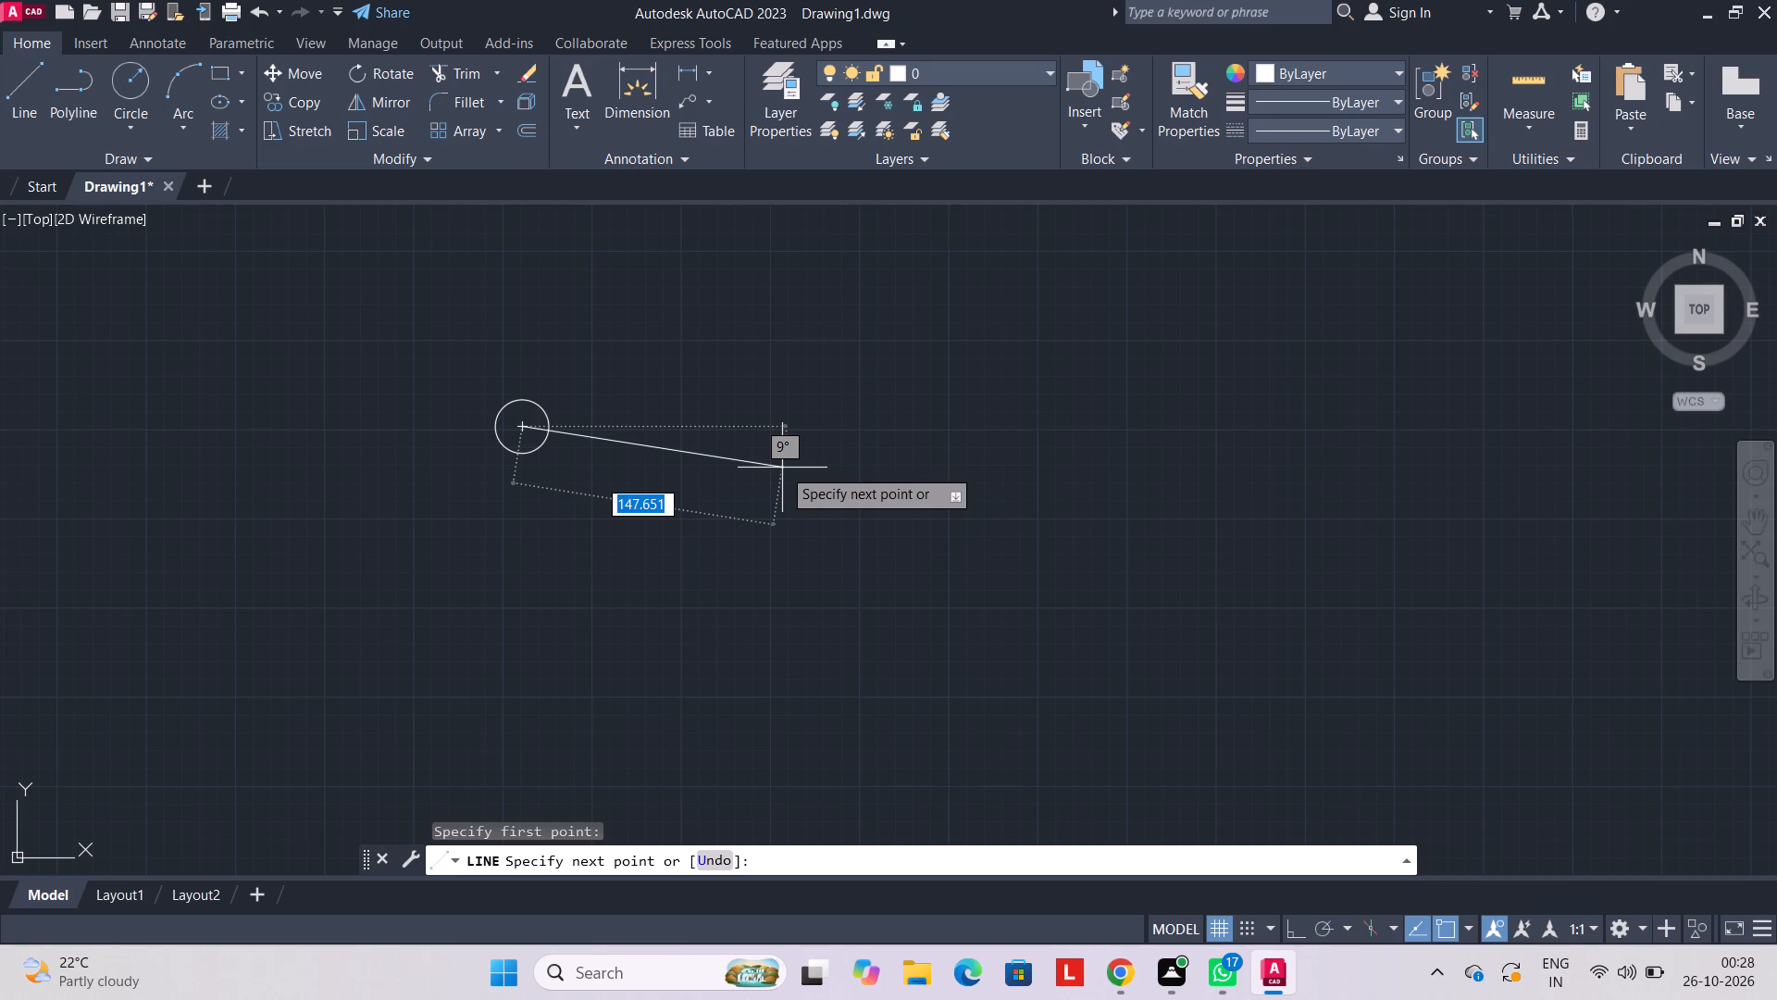
pyautogui.press('F8')
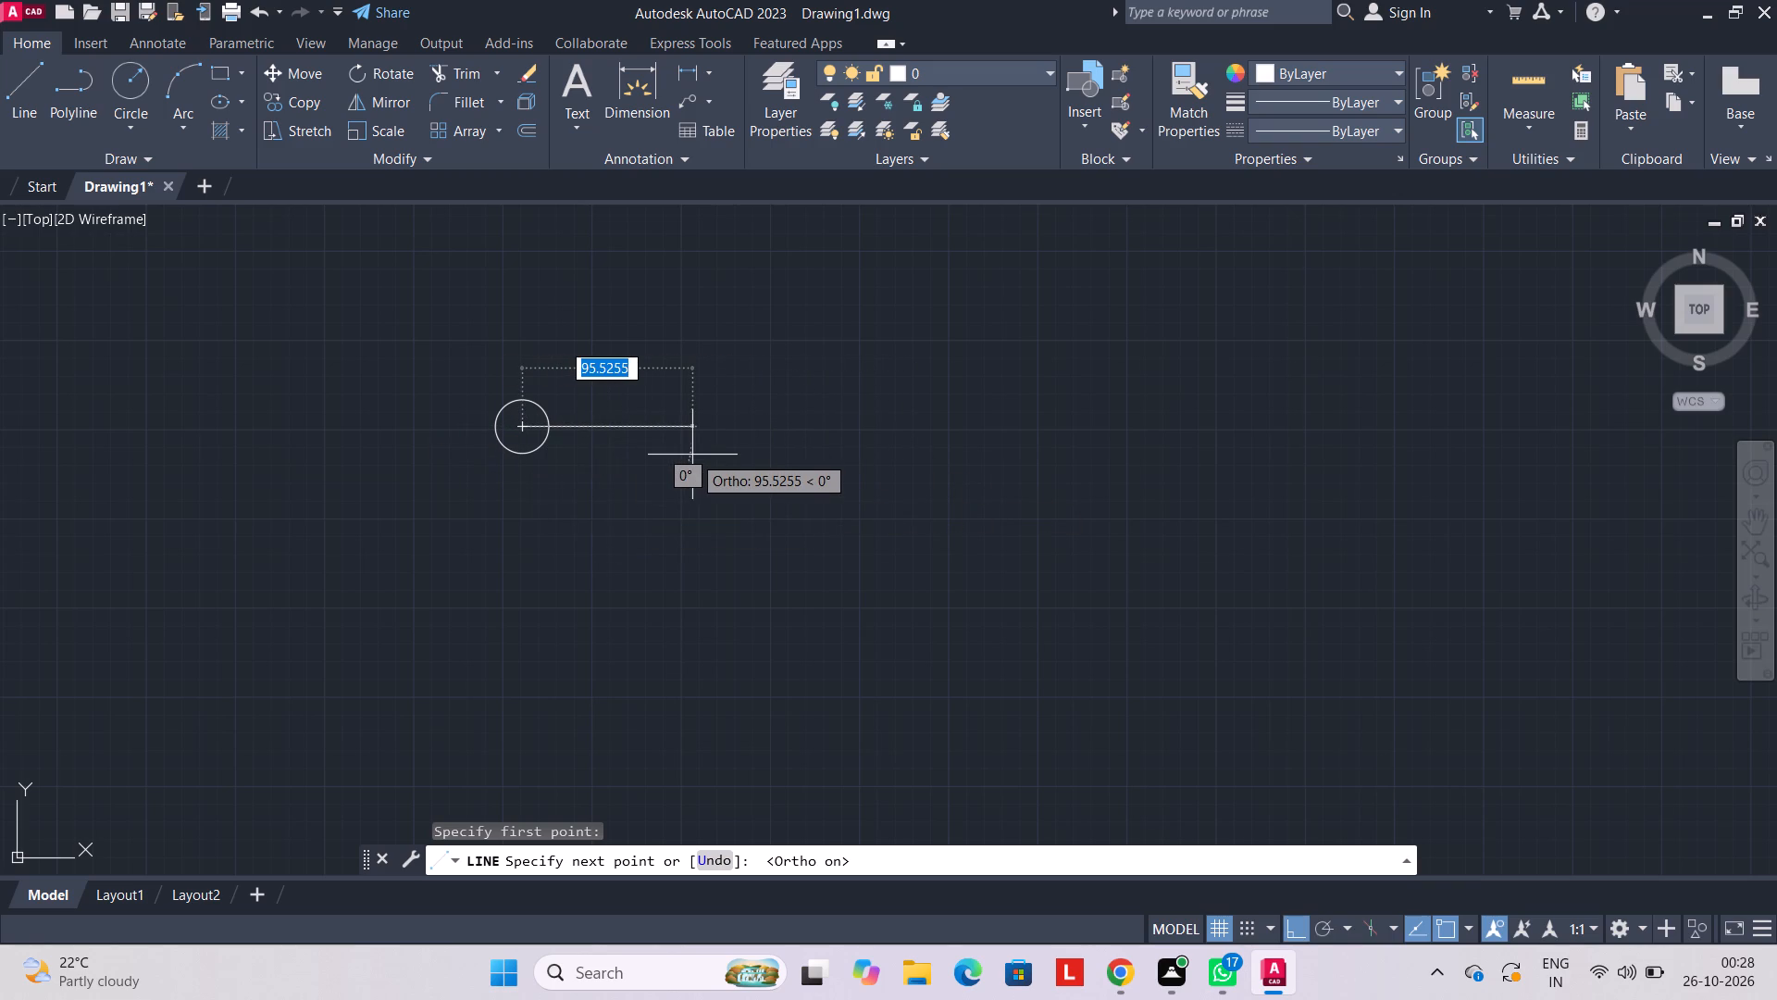
pyautogui.press('2')
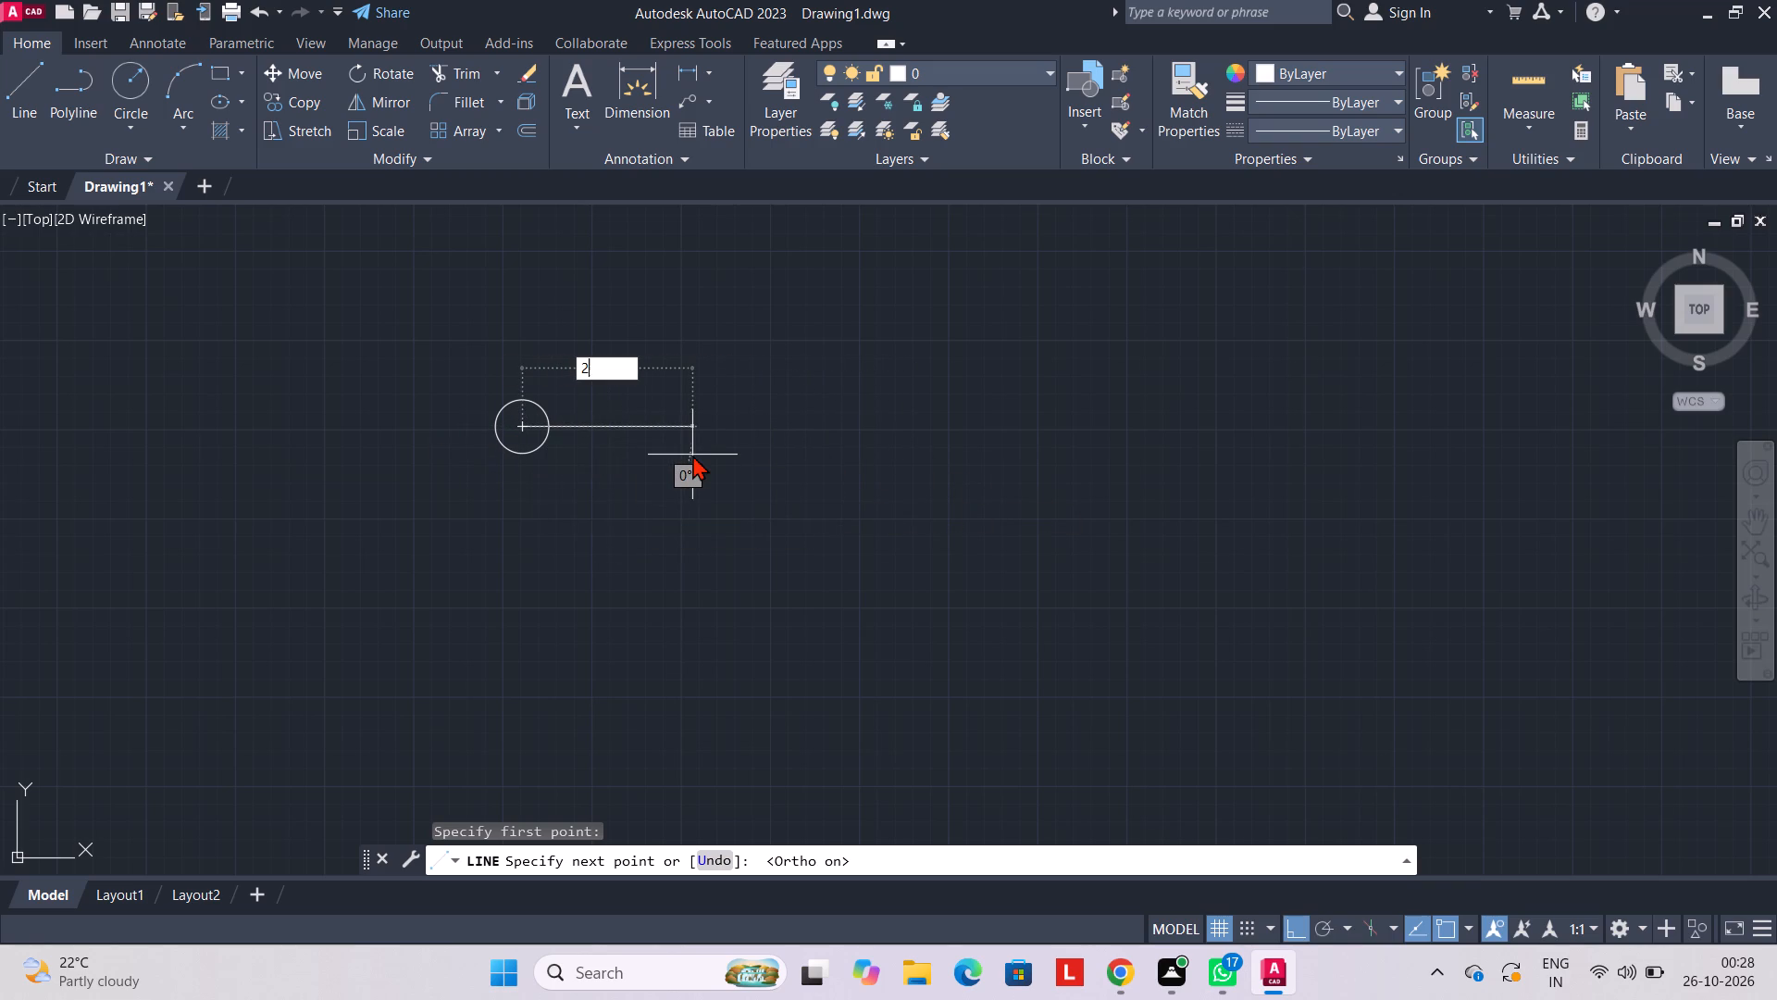
pyautogui.press('6')
pyautogui.press('Return')
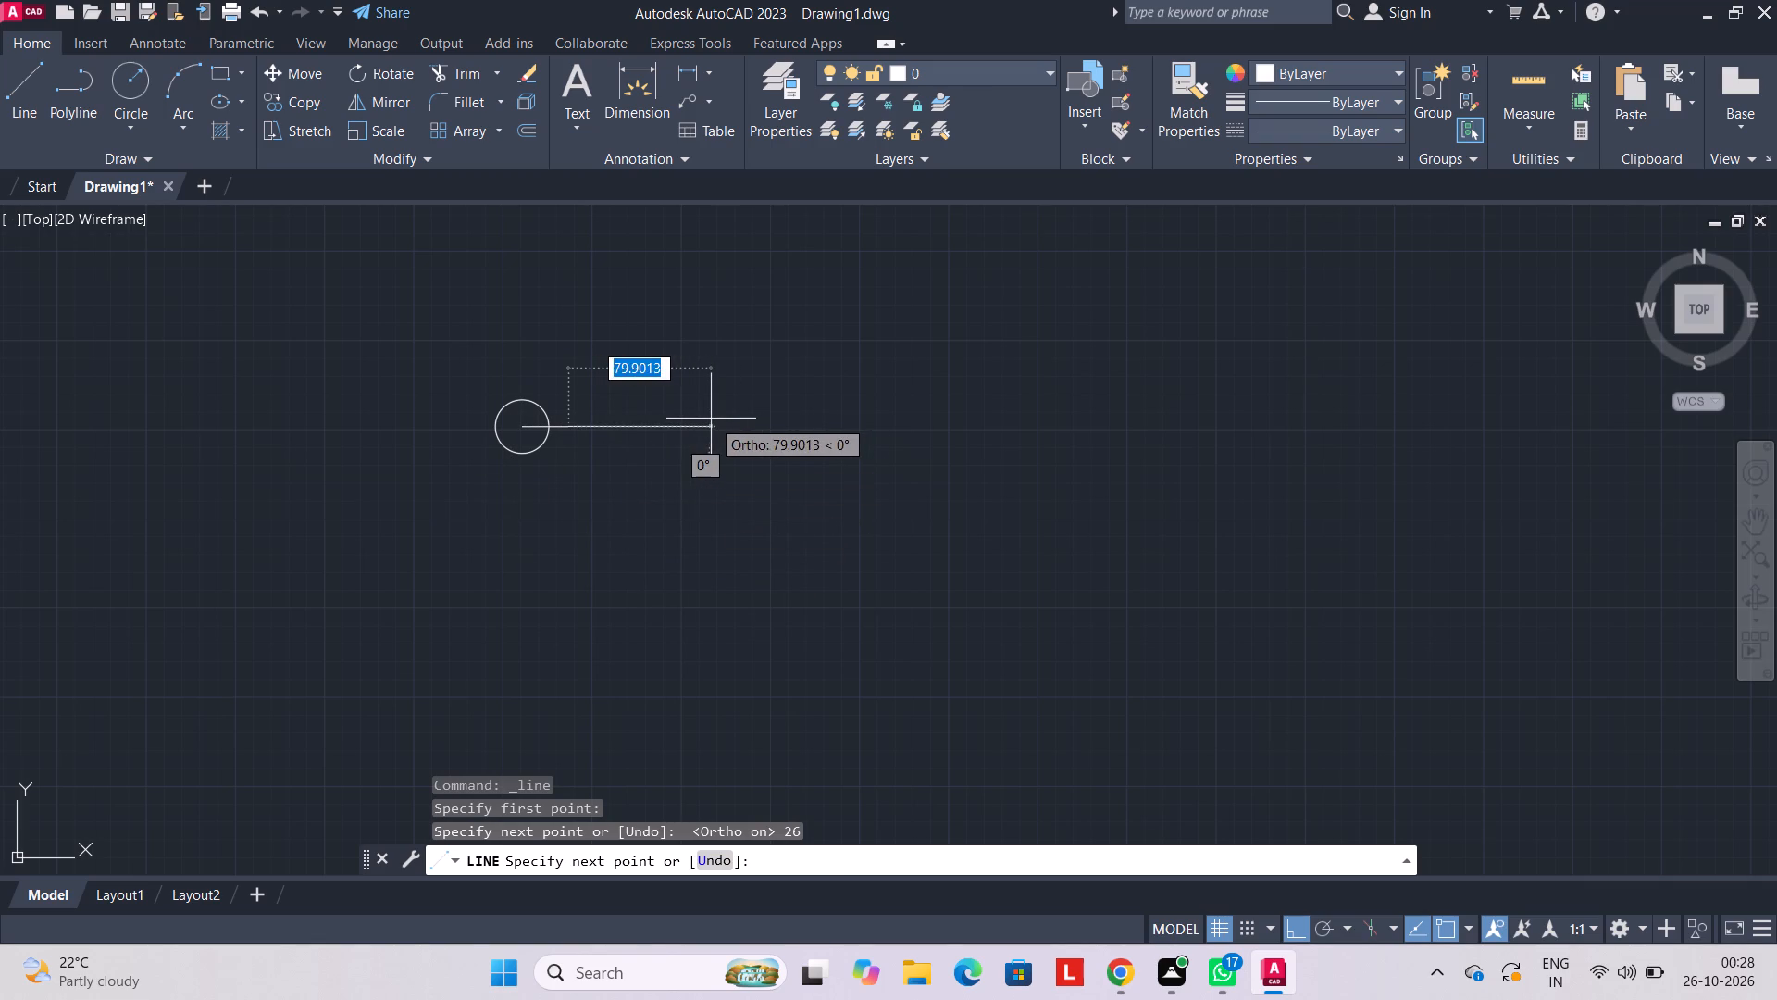
pyautogui.press('Escape')
# Draw a second circle of radius 15 centered on the free end of the 26-unit line.
pyautogui.scroll(2, 564, 406)
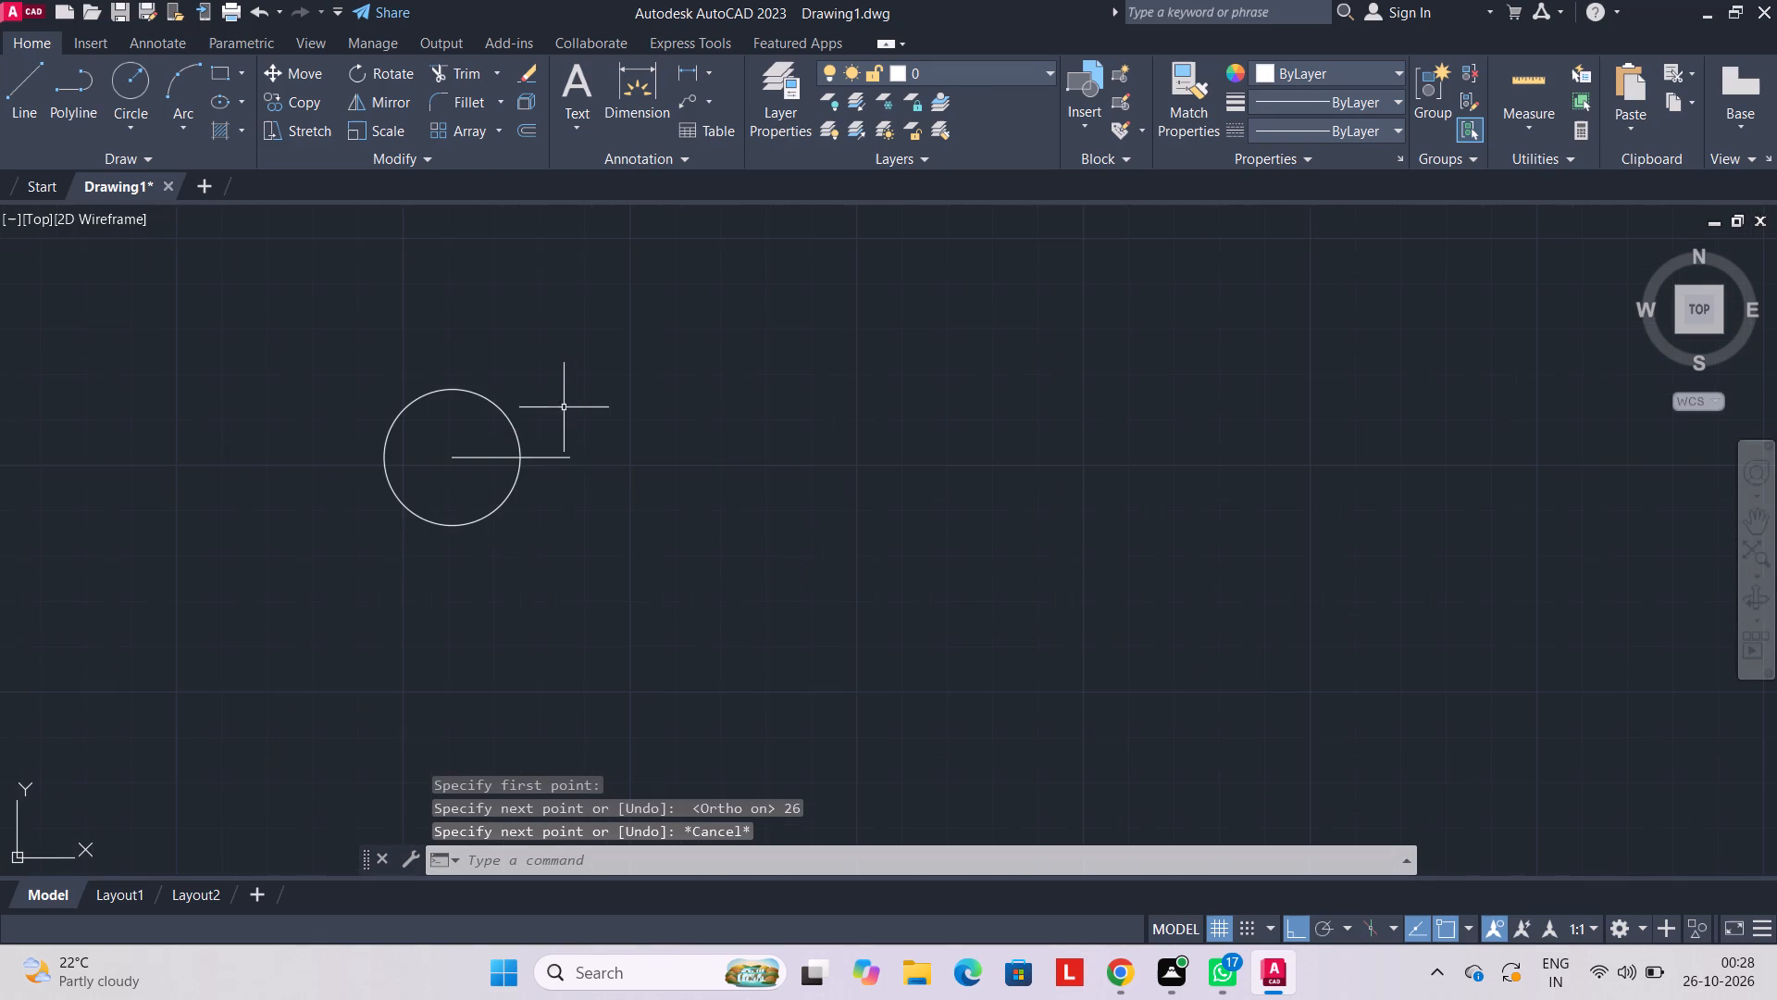
pyautogui.click(142, 82)
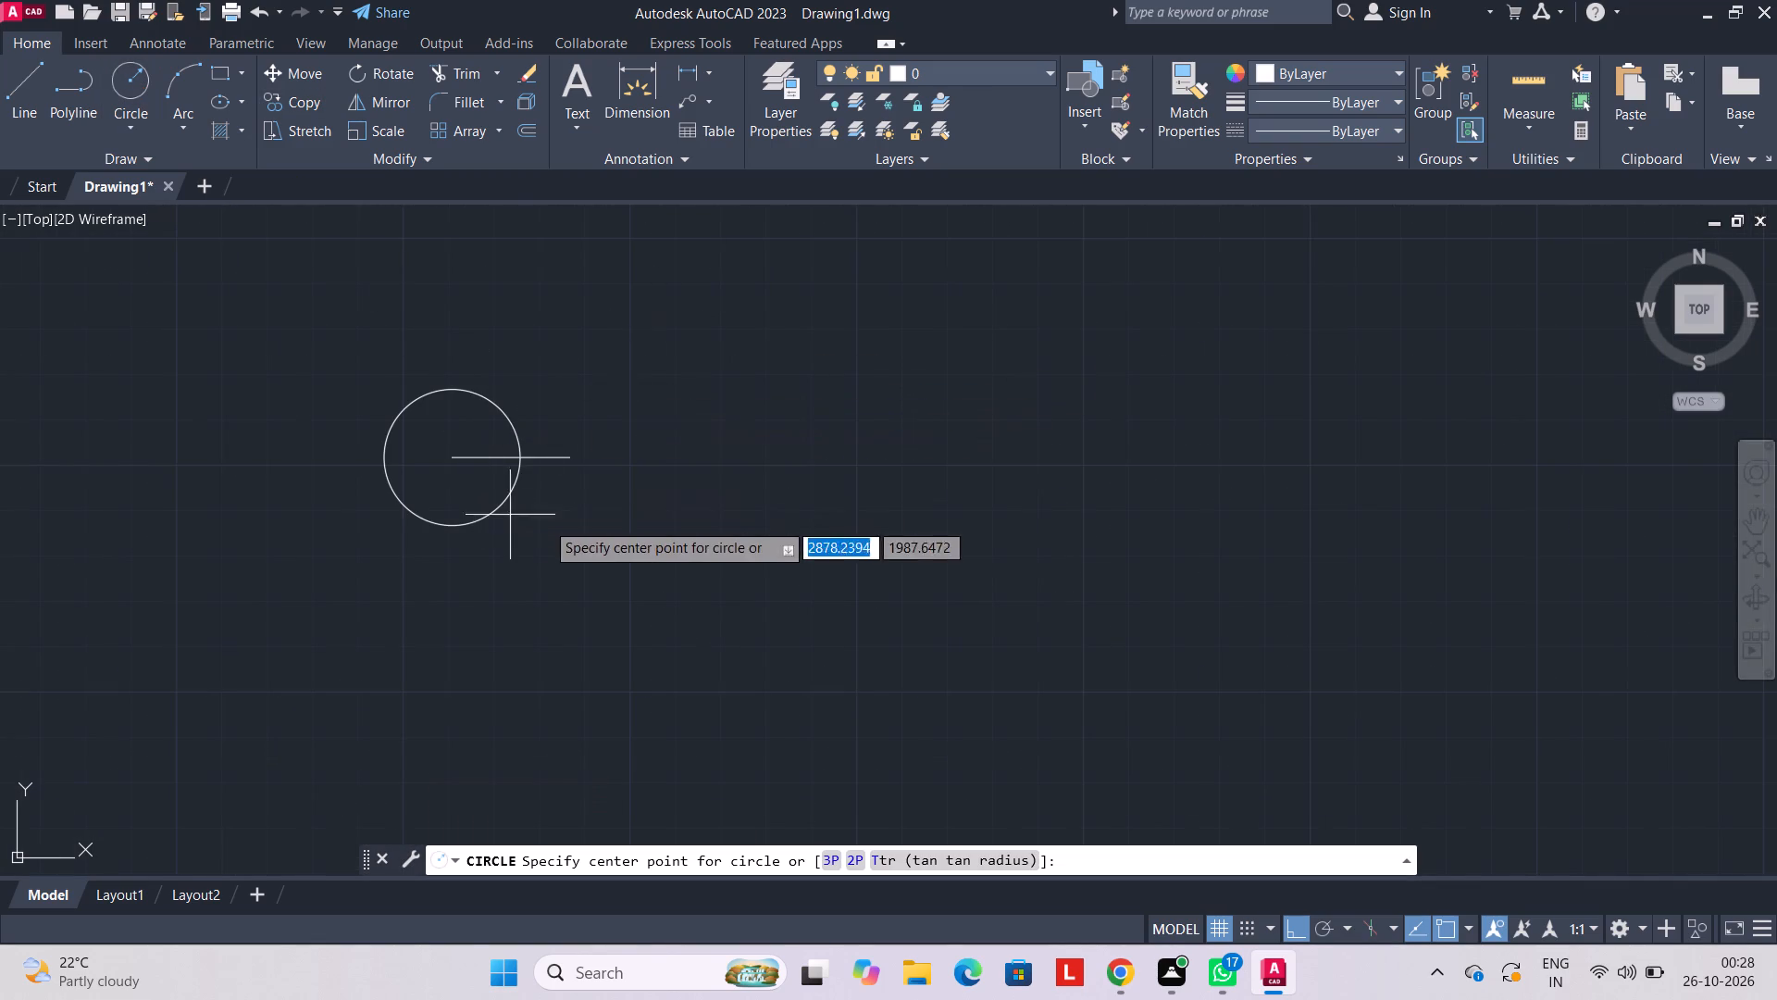
pyautogui.click(565, 464)
pyautogui.write('26')
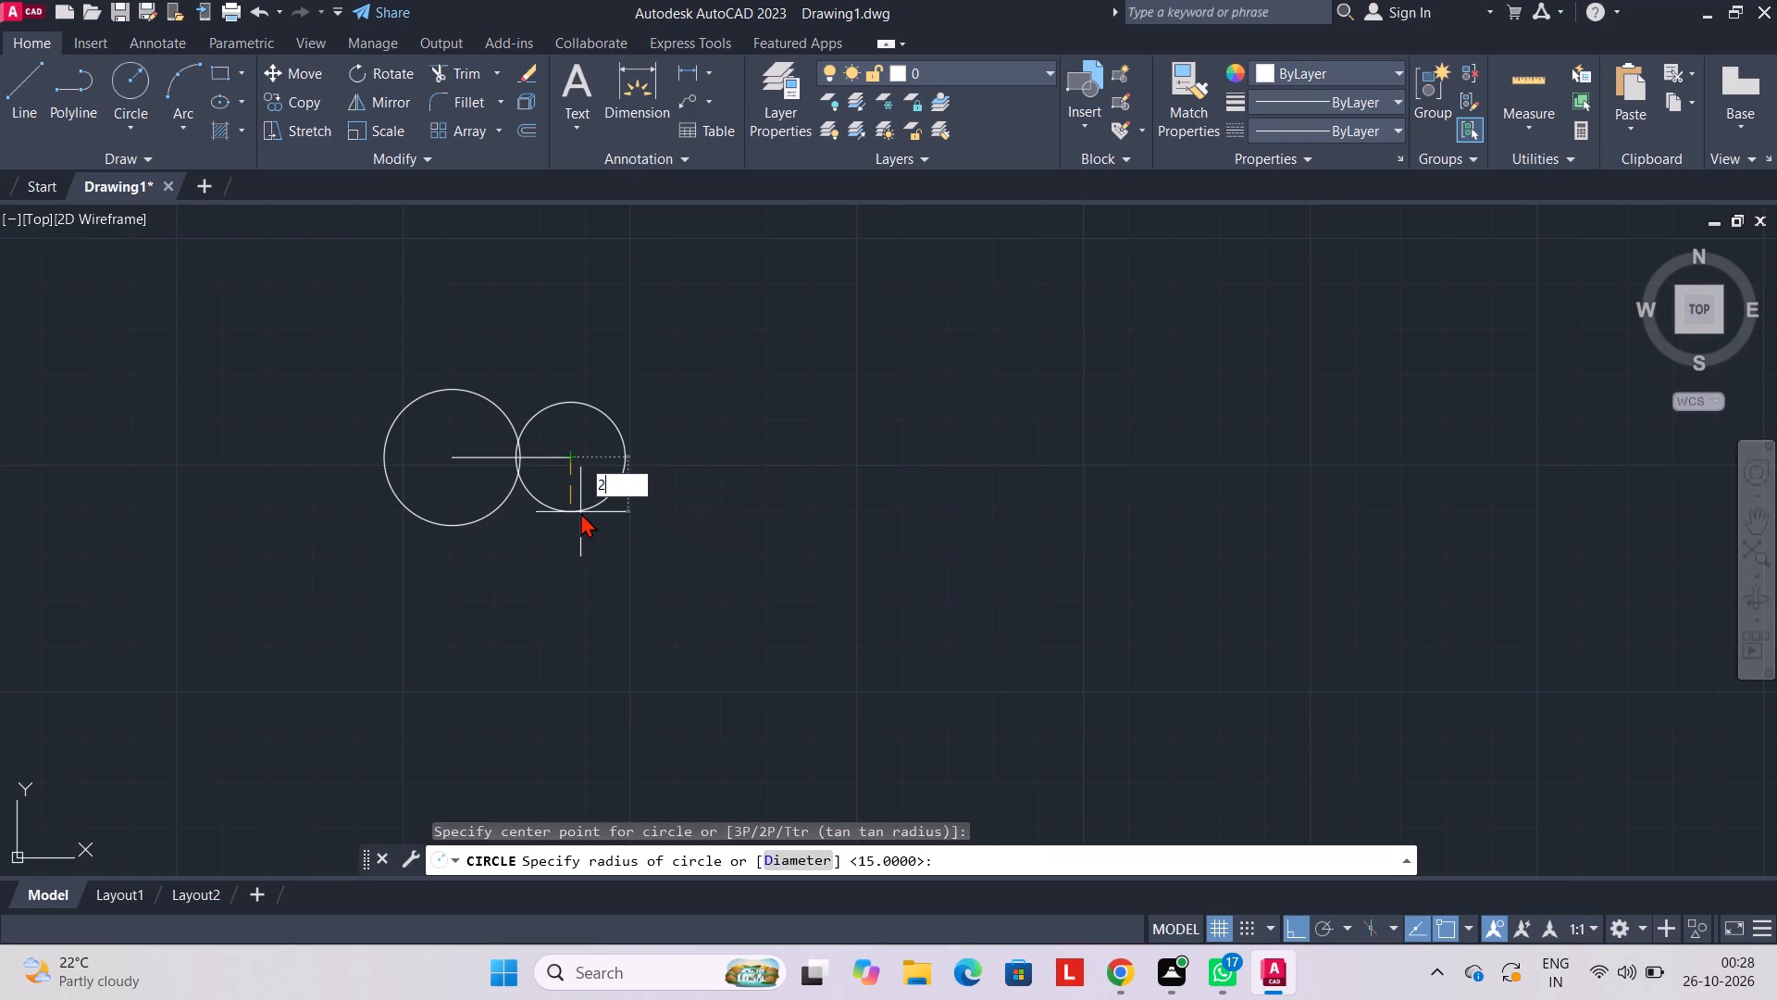
pyautogui.press('BackSpace')
pyautogui.press('BackSpace')
pyautogui.write('15')
pyautogui.press('Return')
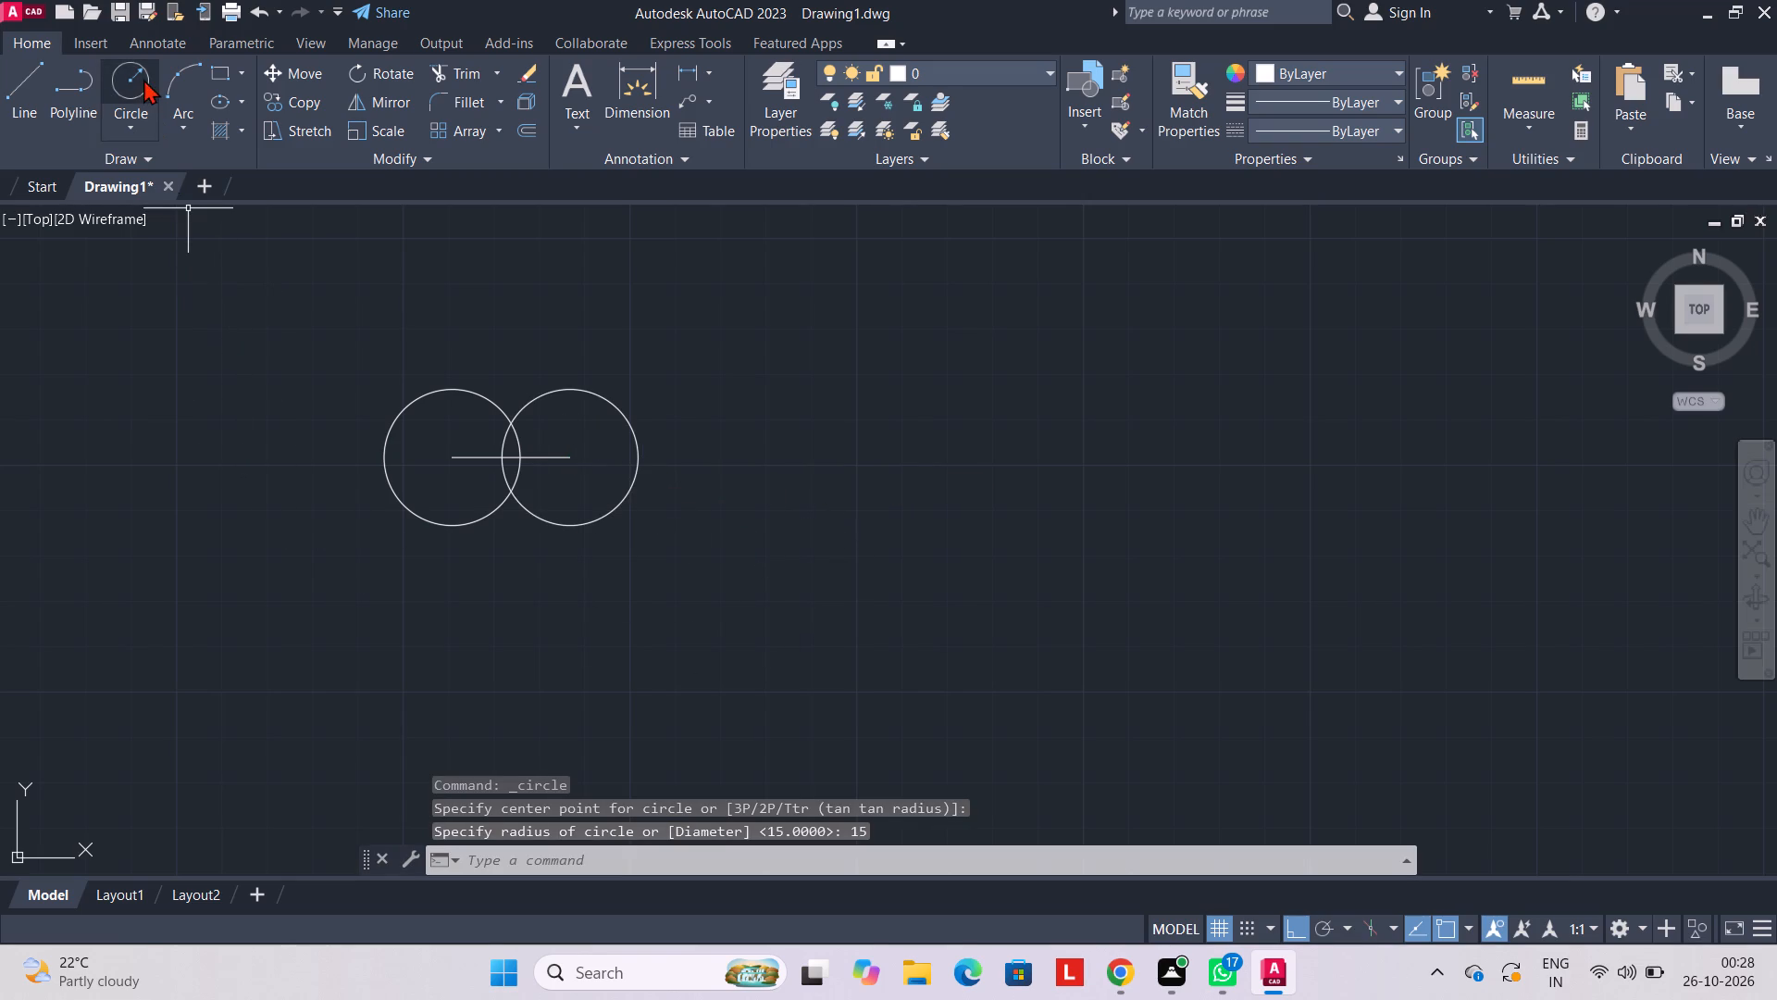
# Draw a concentric inner circle of radius 10 at the center of each of the two radius-15 circles.
pyautogui.moveTo(143, 79); pyautogui.dragTo(151, 97)
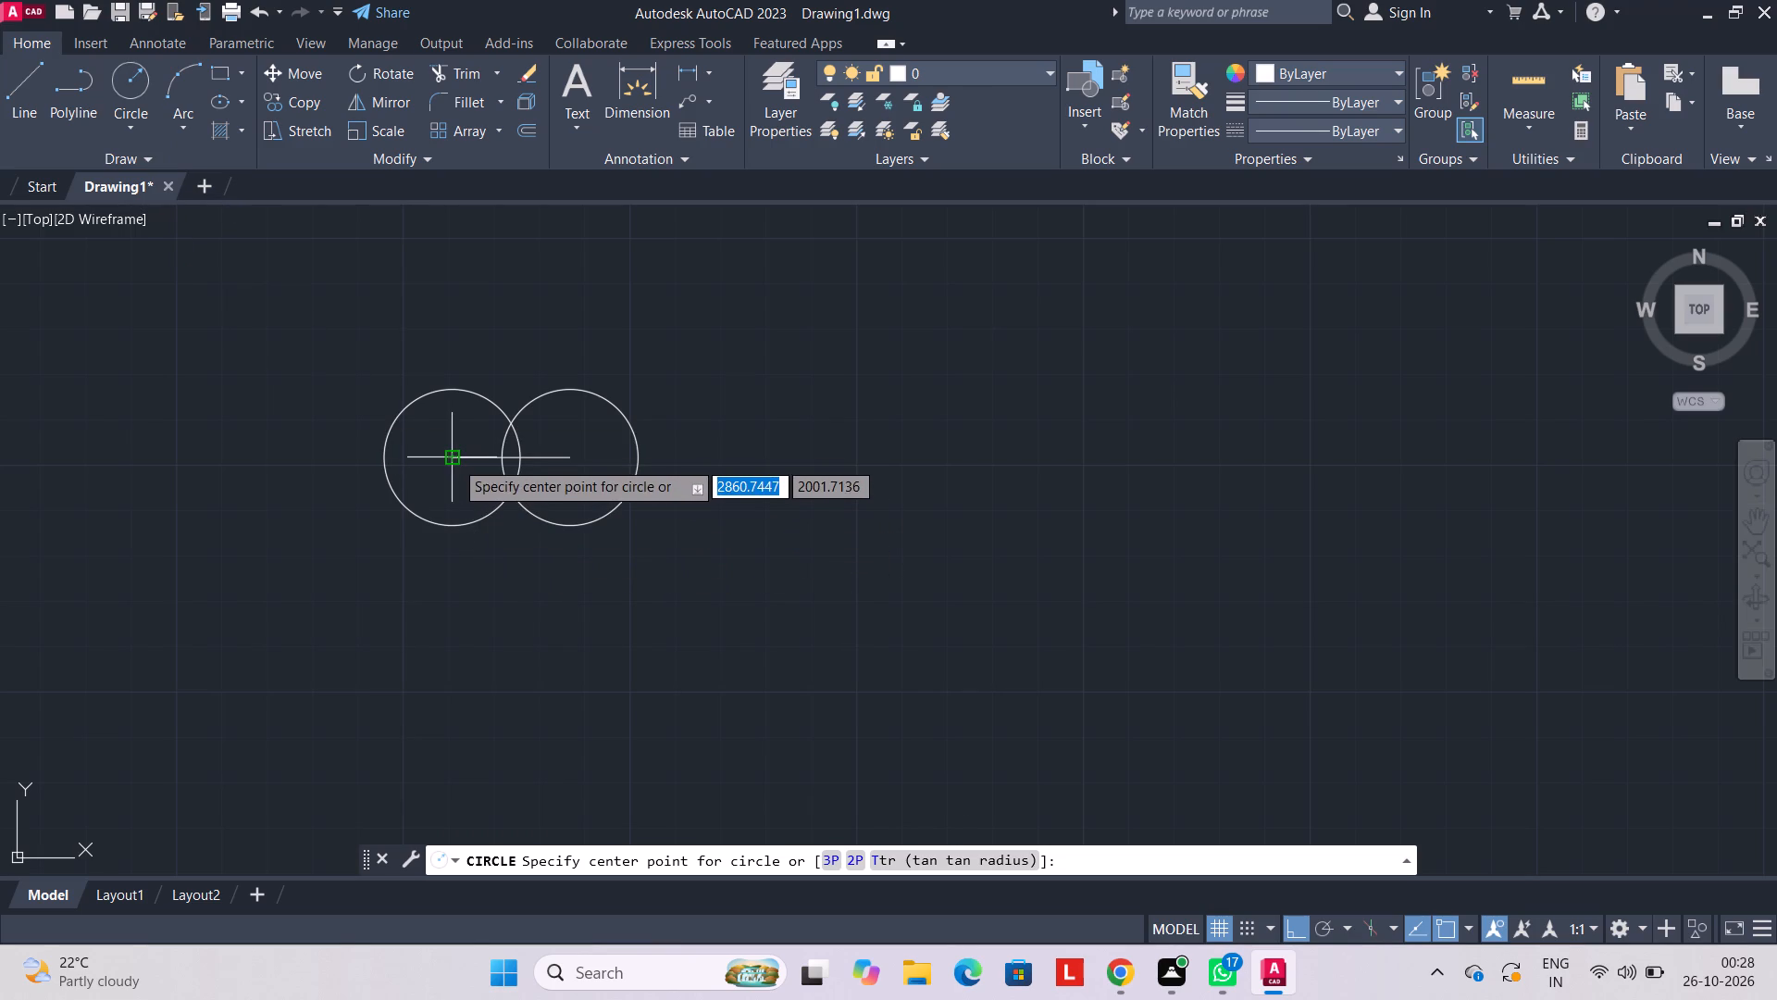
pyautogui.click(454, 460)
pyautogui.press('1')
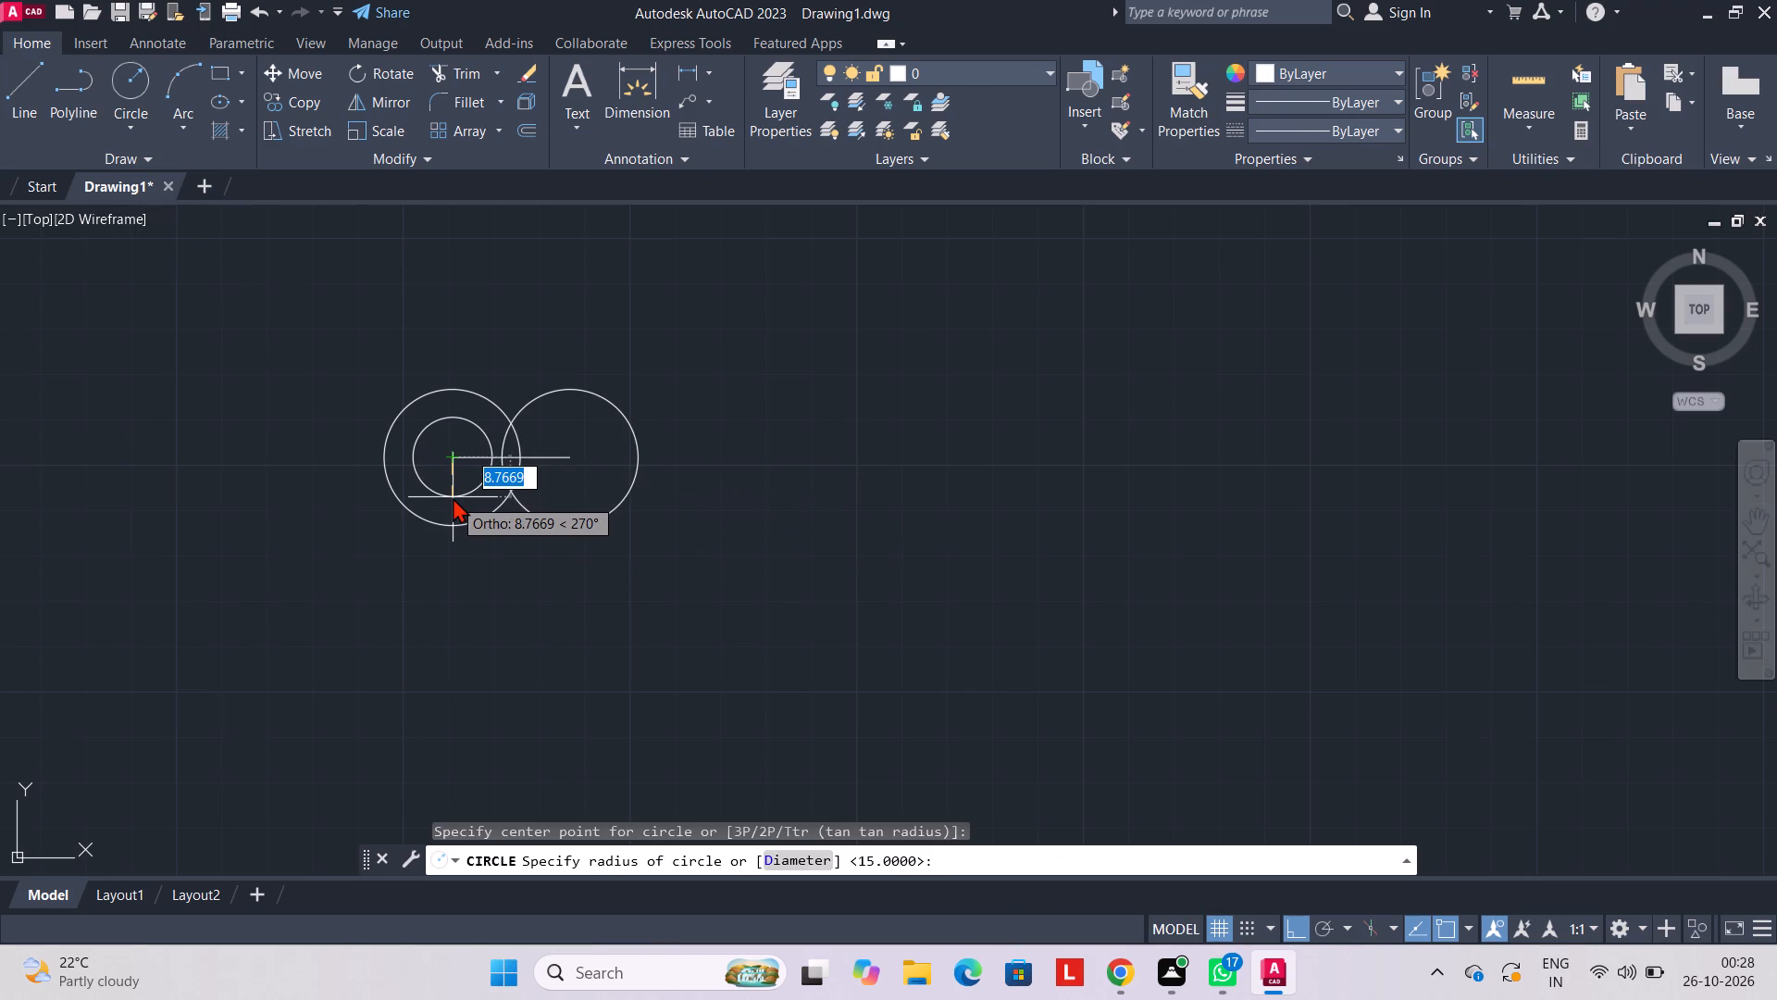
pyautogui.press('0')
pyautogui.press('Return')
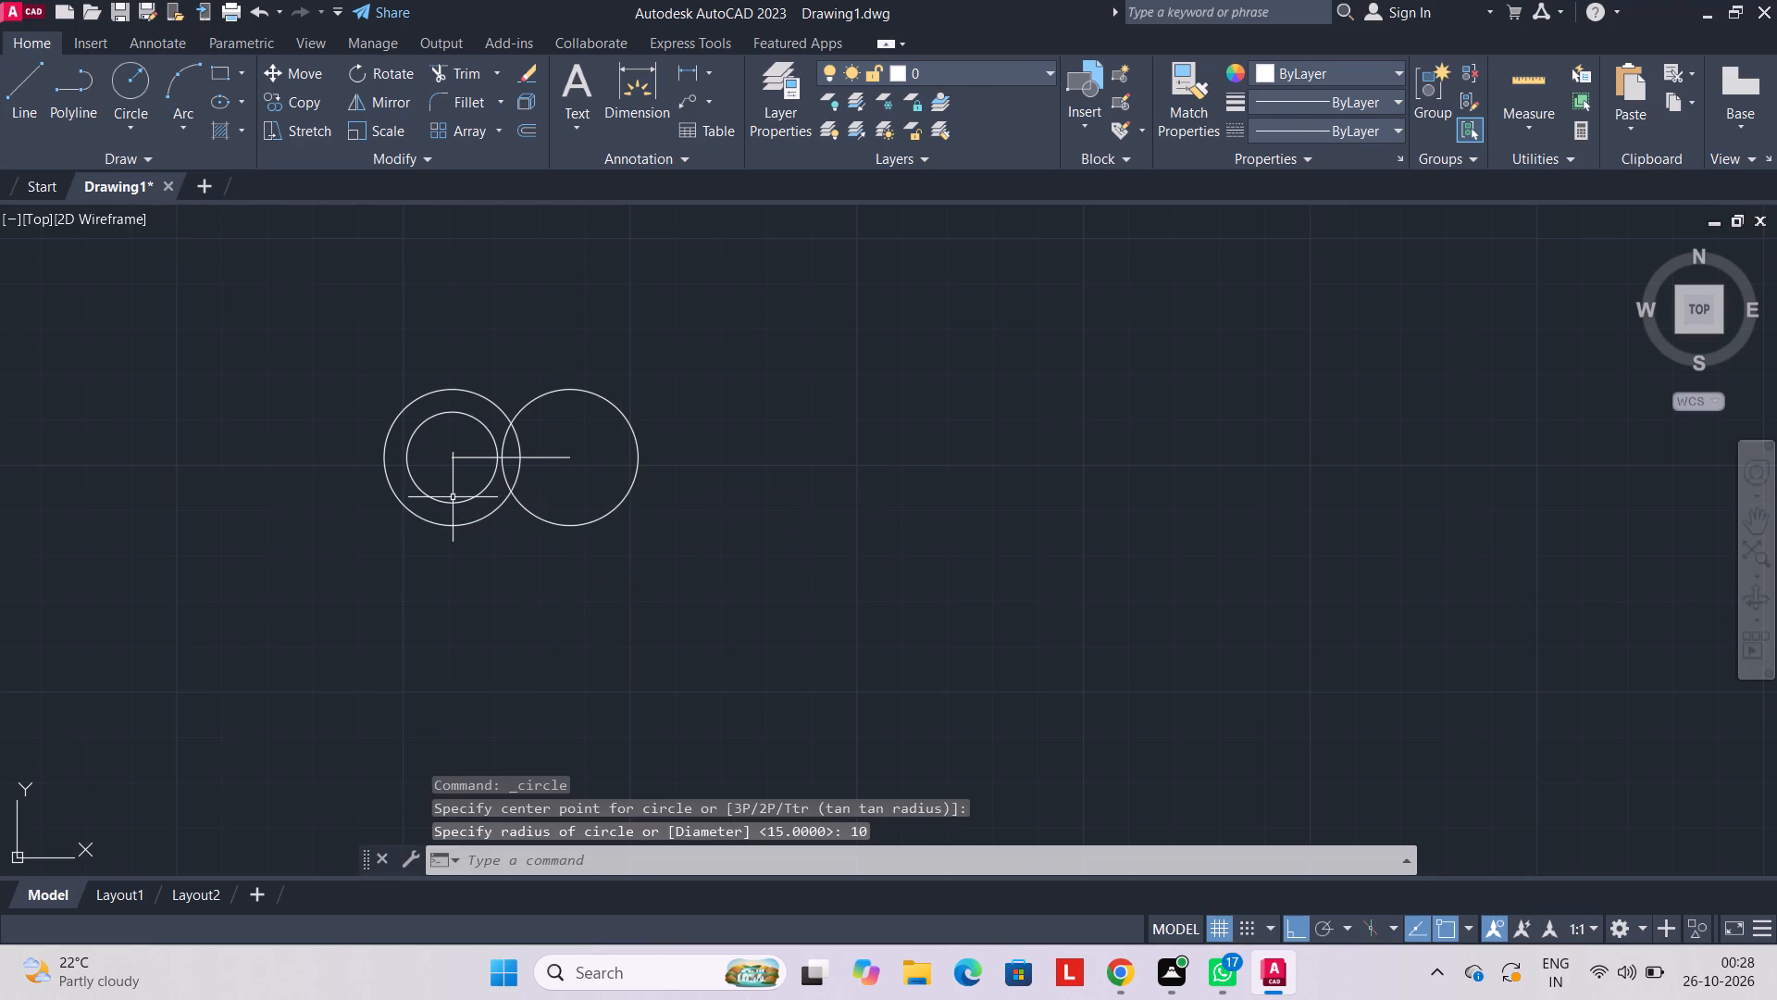
pyautogui.click(130, 96)
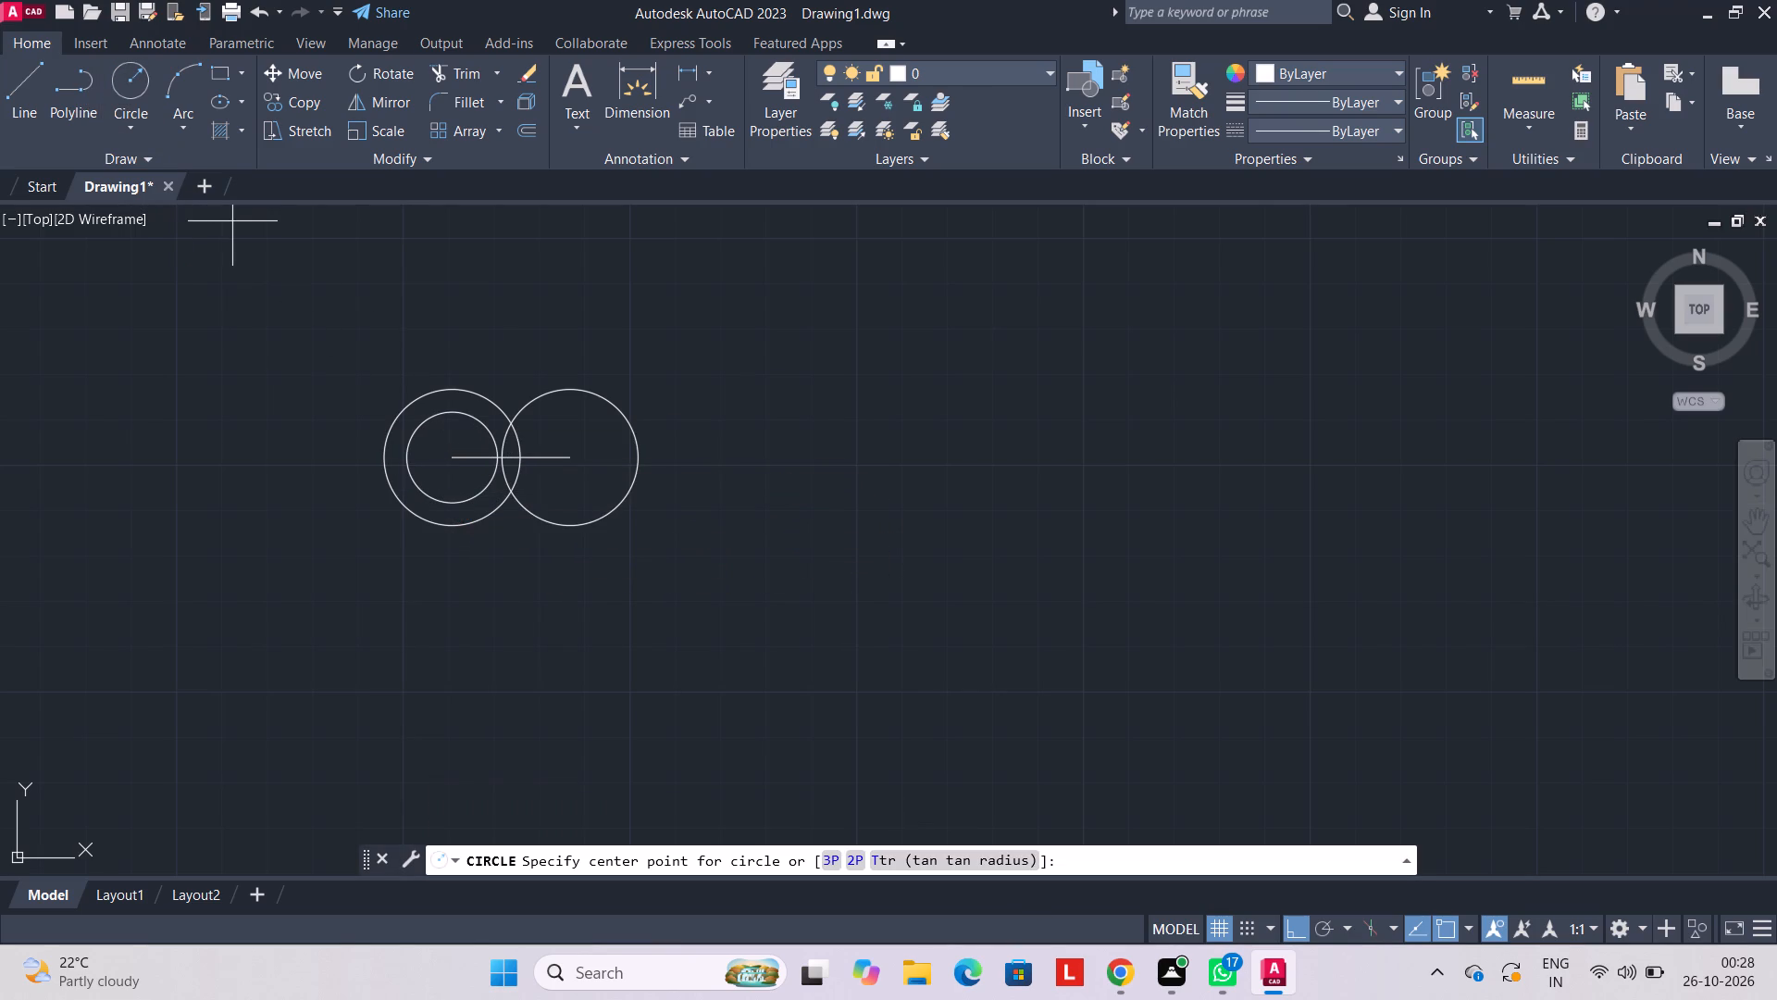
pyautogui.click(567, 460)
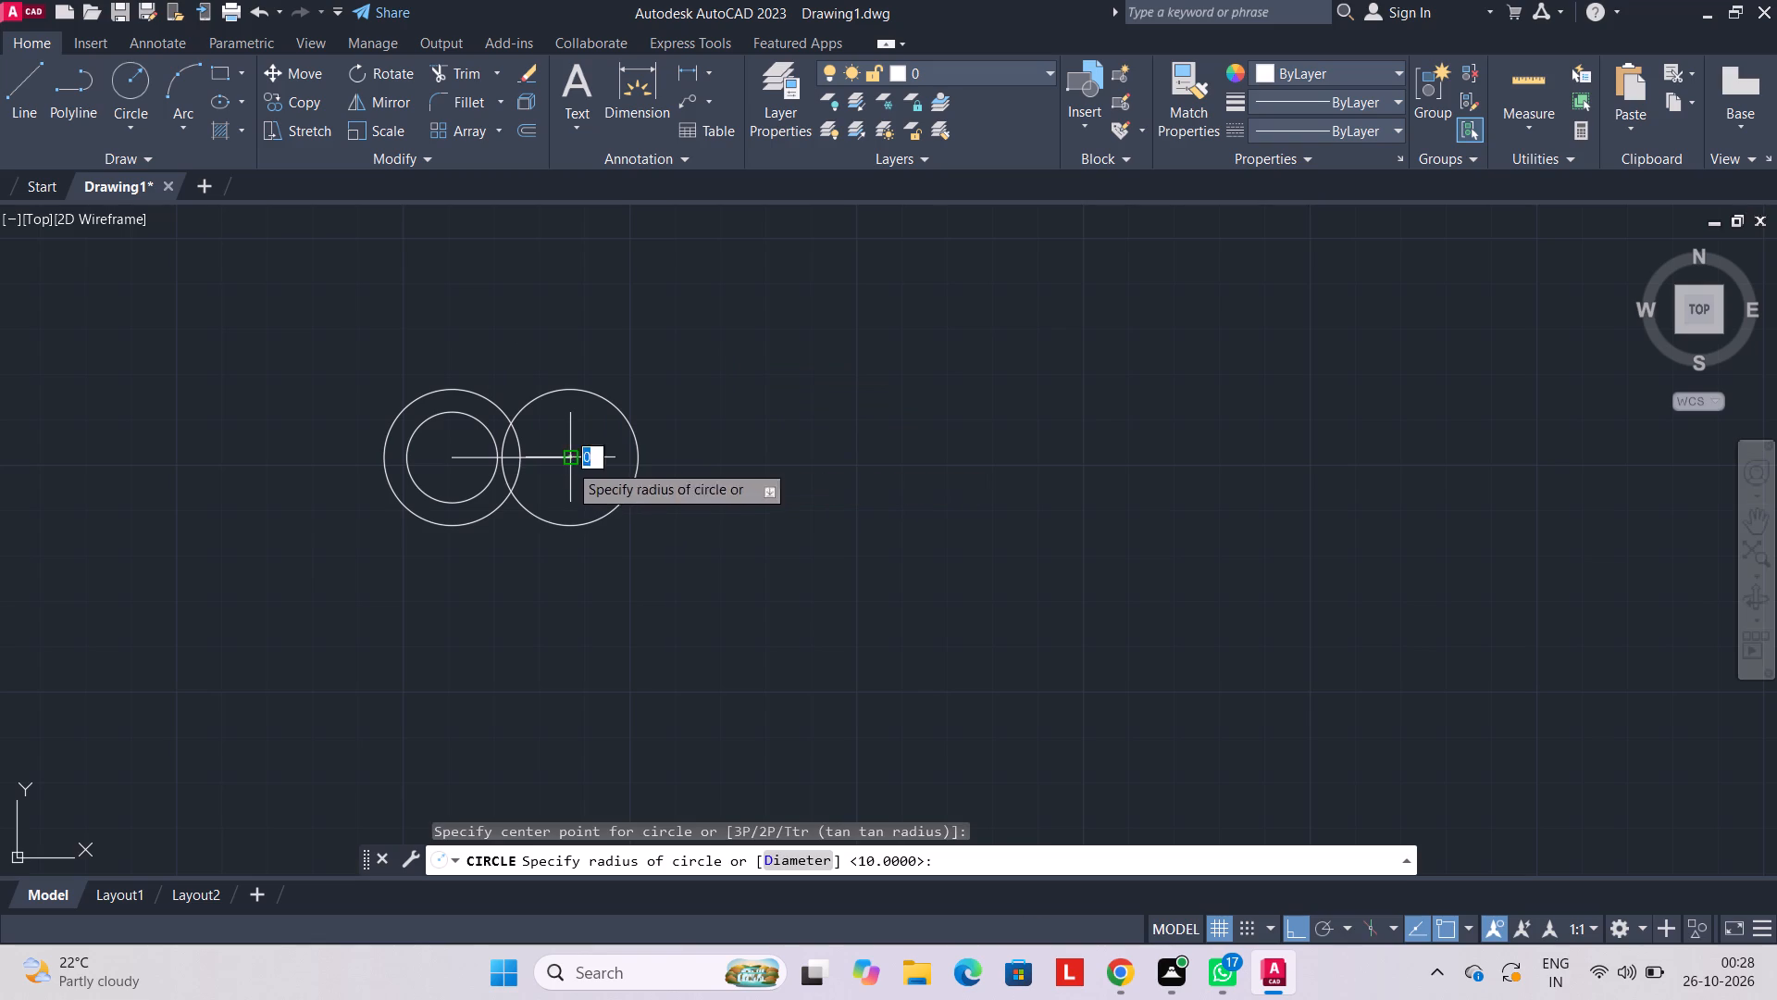
pyautogui.write('10')
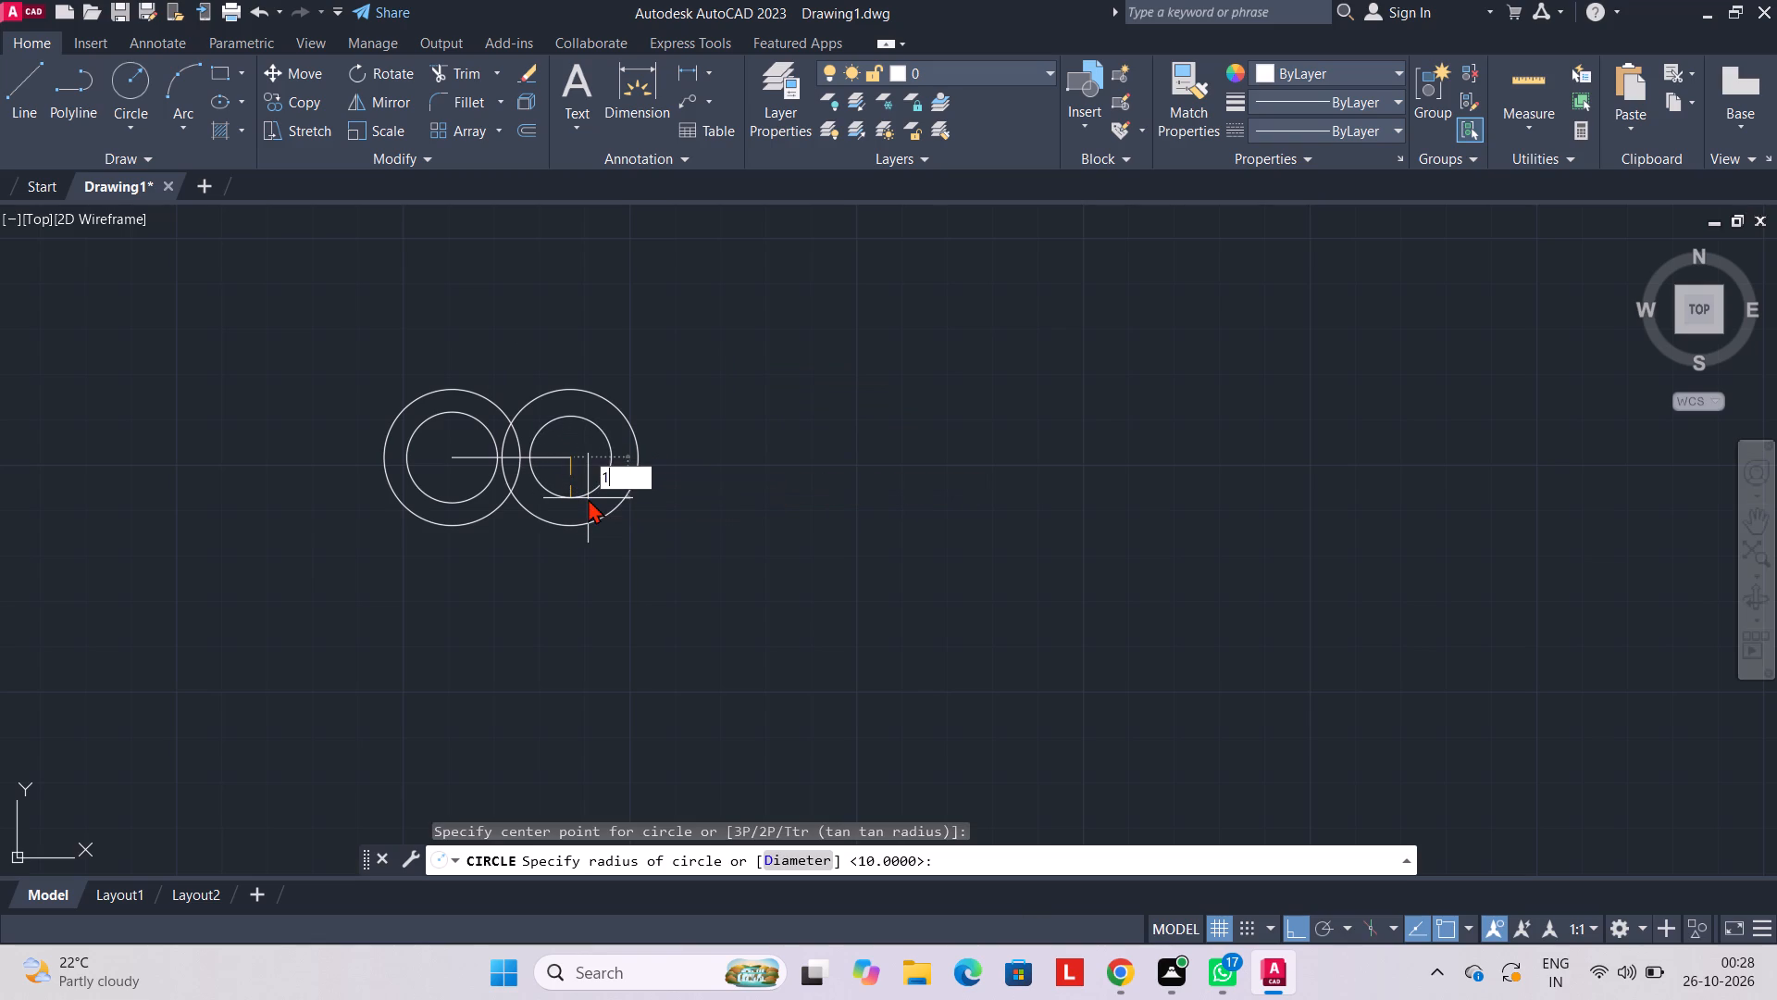
pyautogui.press('Return')
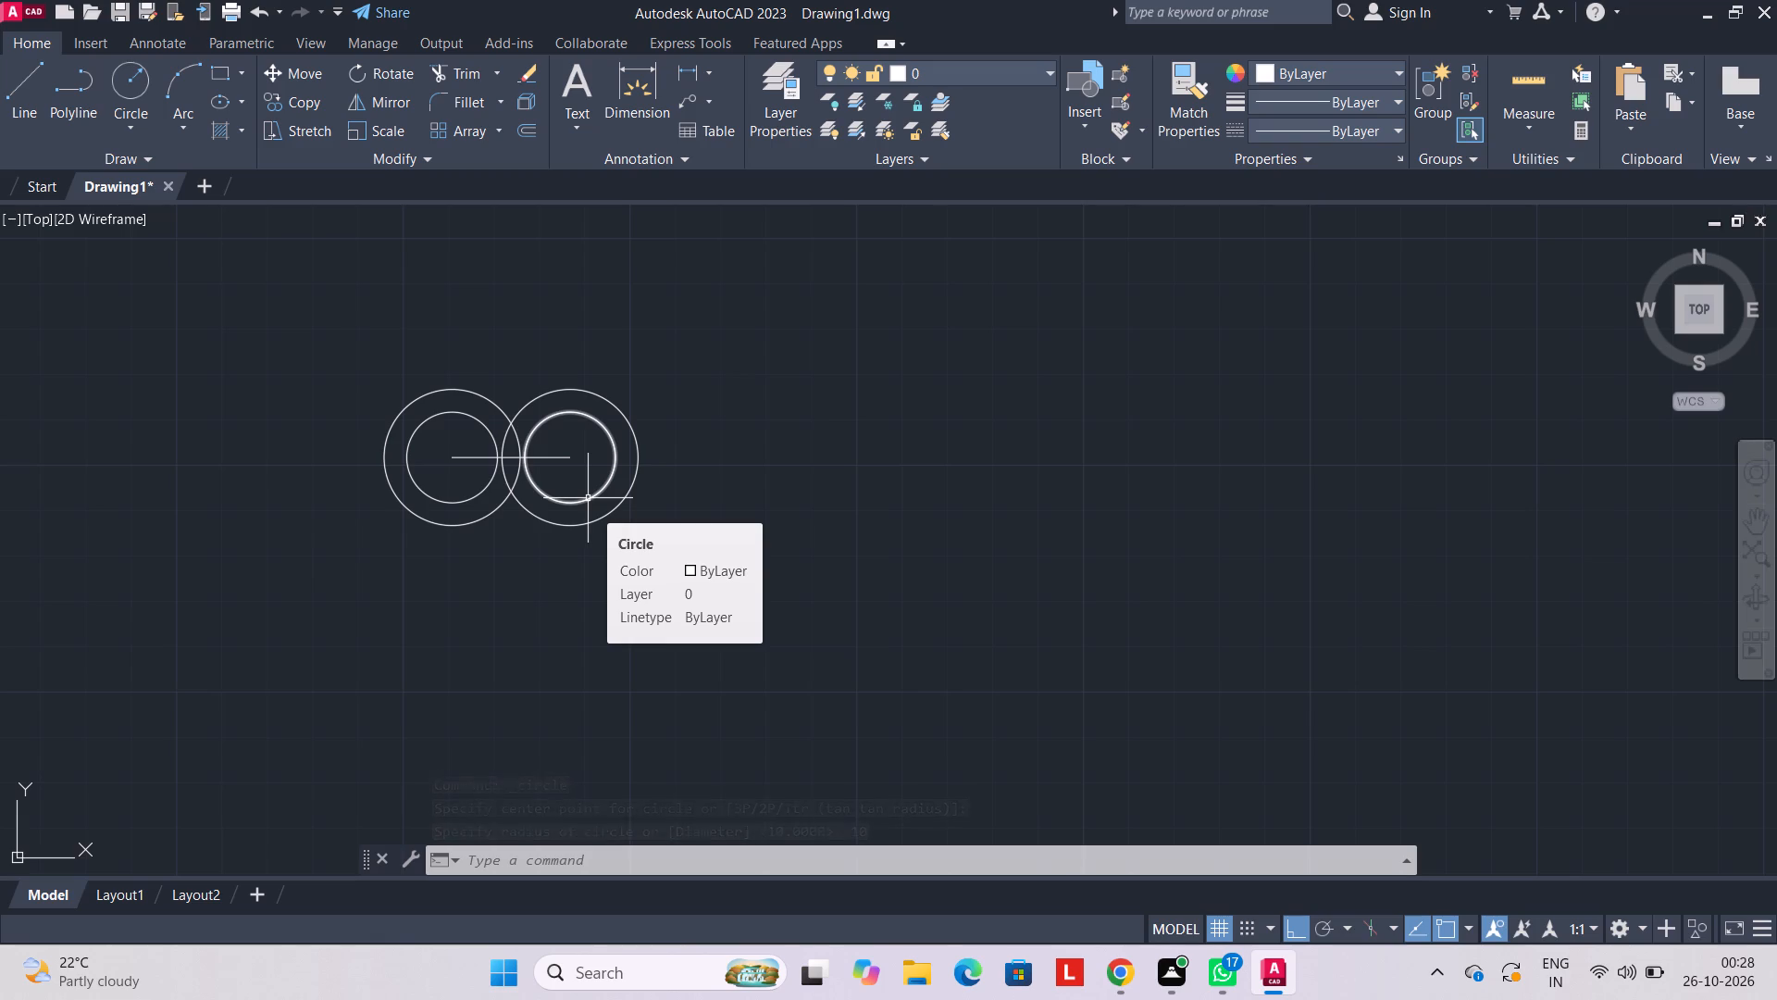
# With 3D object snap on, draw connected lines from the first circle center up past the outer circle, 26 units across, and down to the second center.
pyautogui.scroll(1, 588, 498)
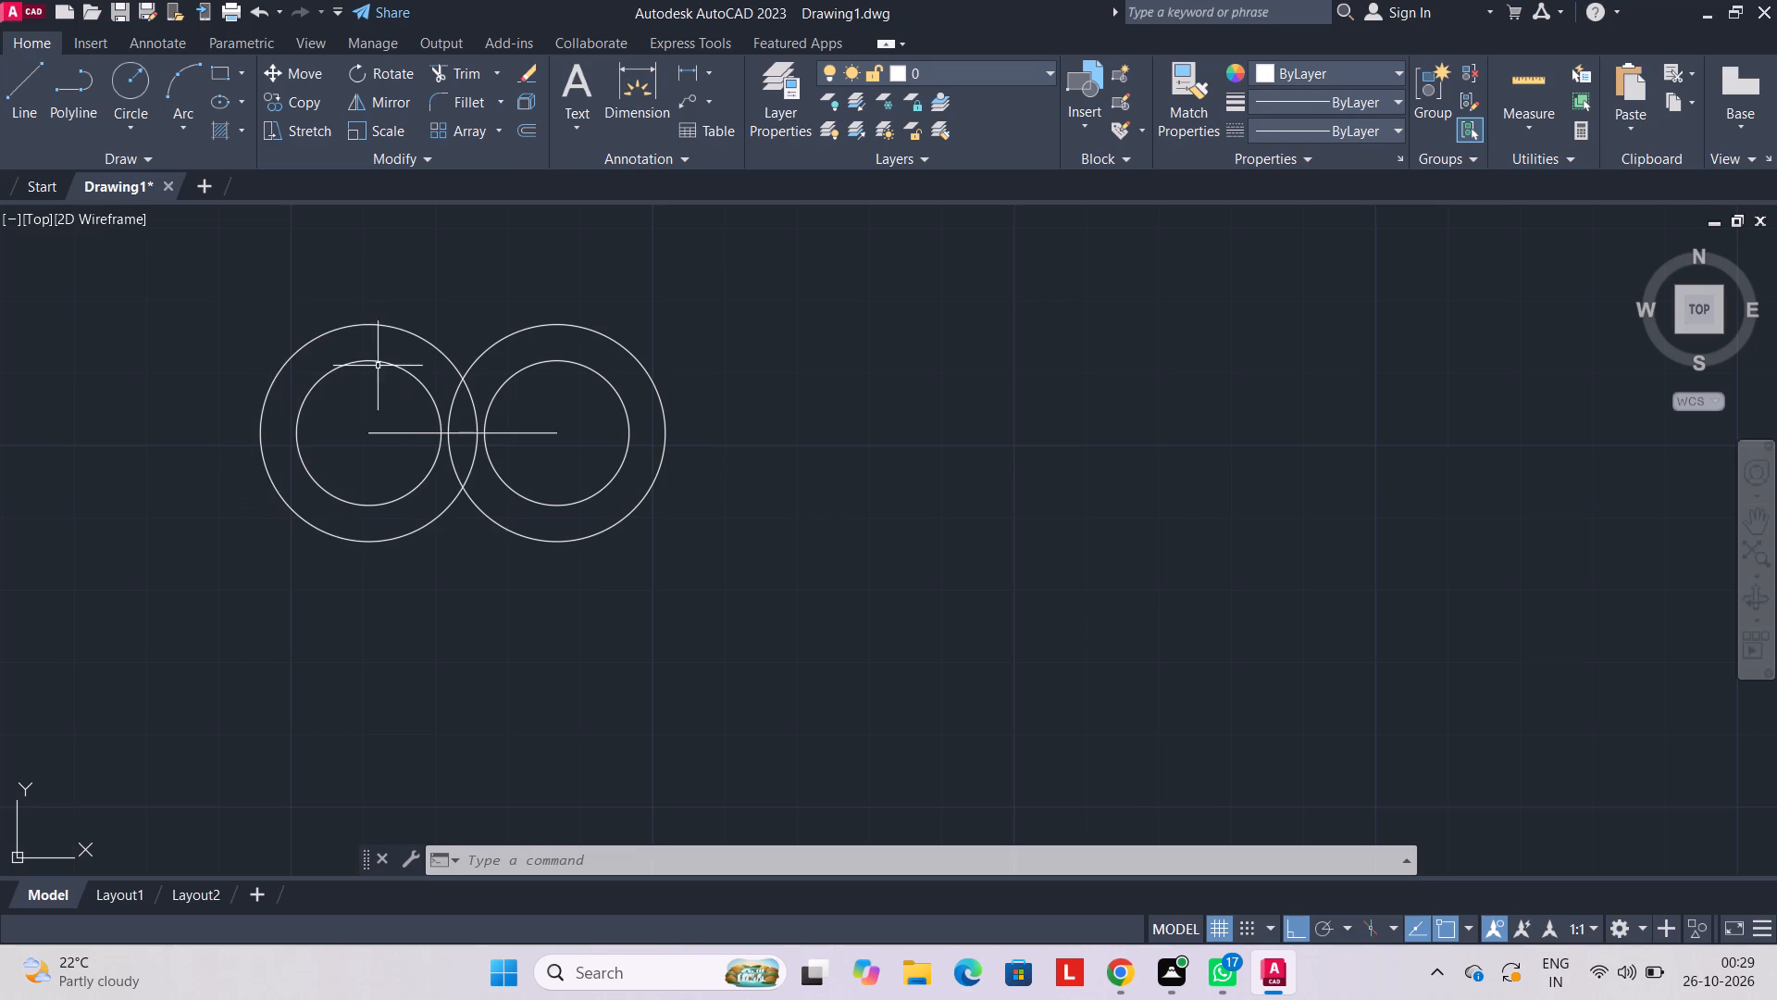
pyautogui.click(19, 96)
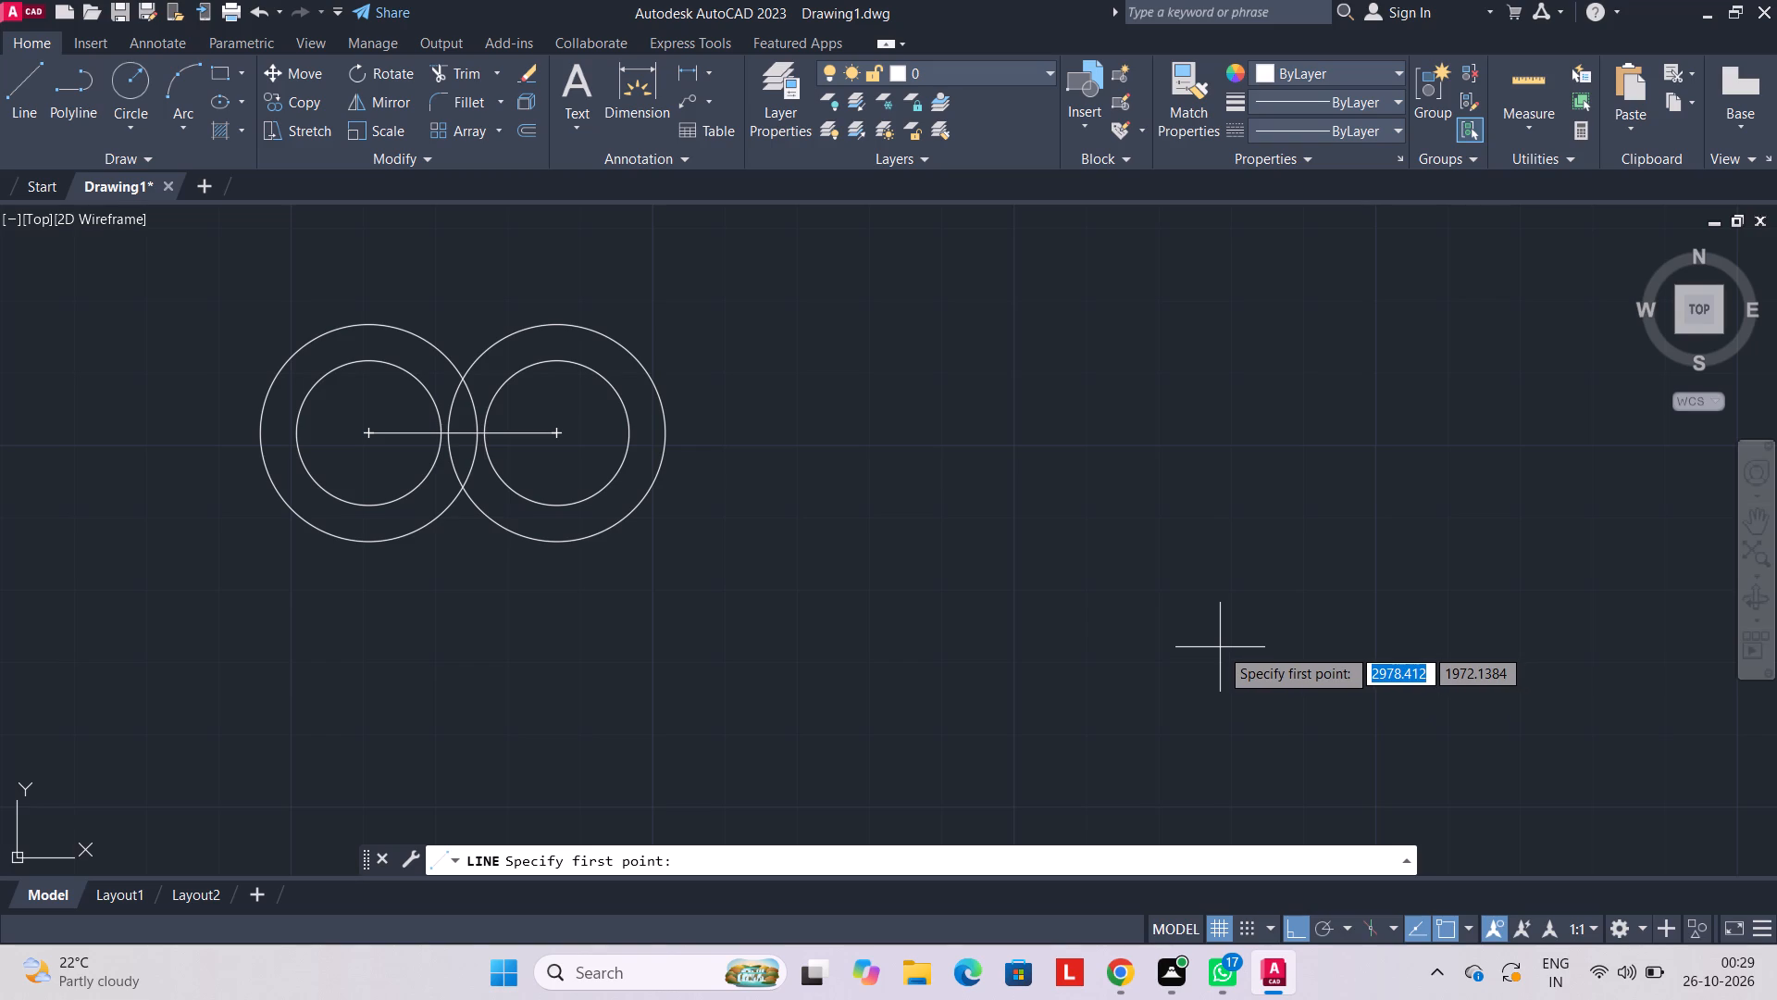
pyautogui.press('F4')
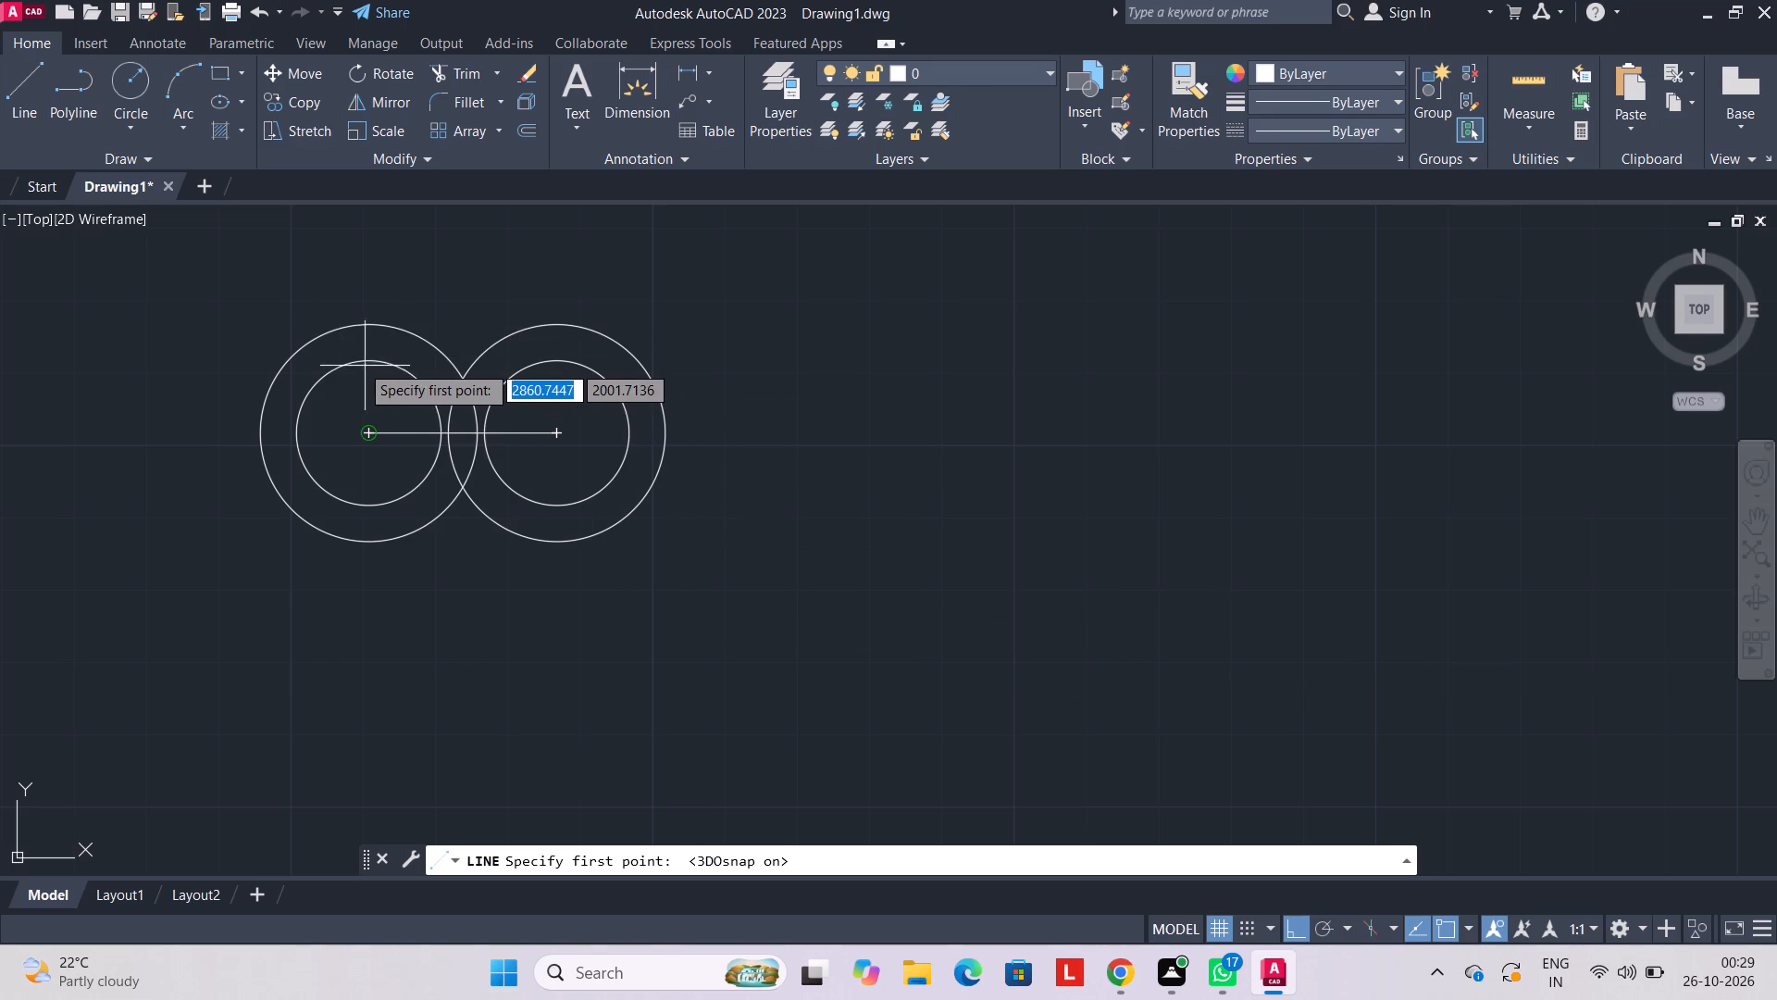
pyautogui.click(368, 433)
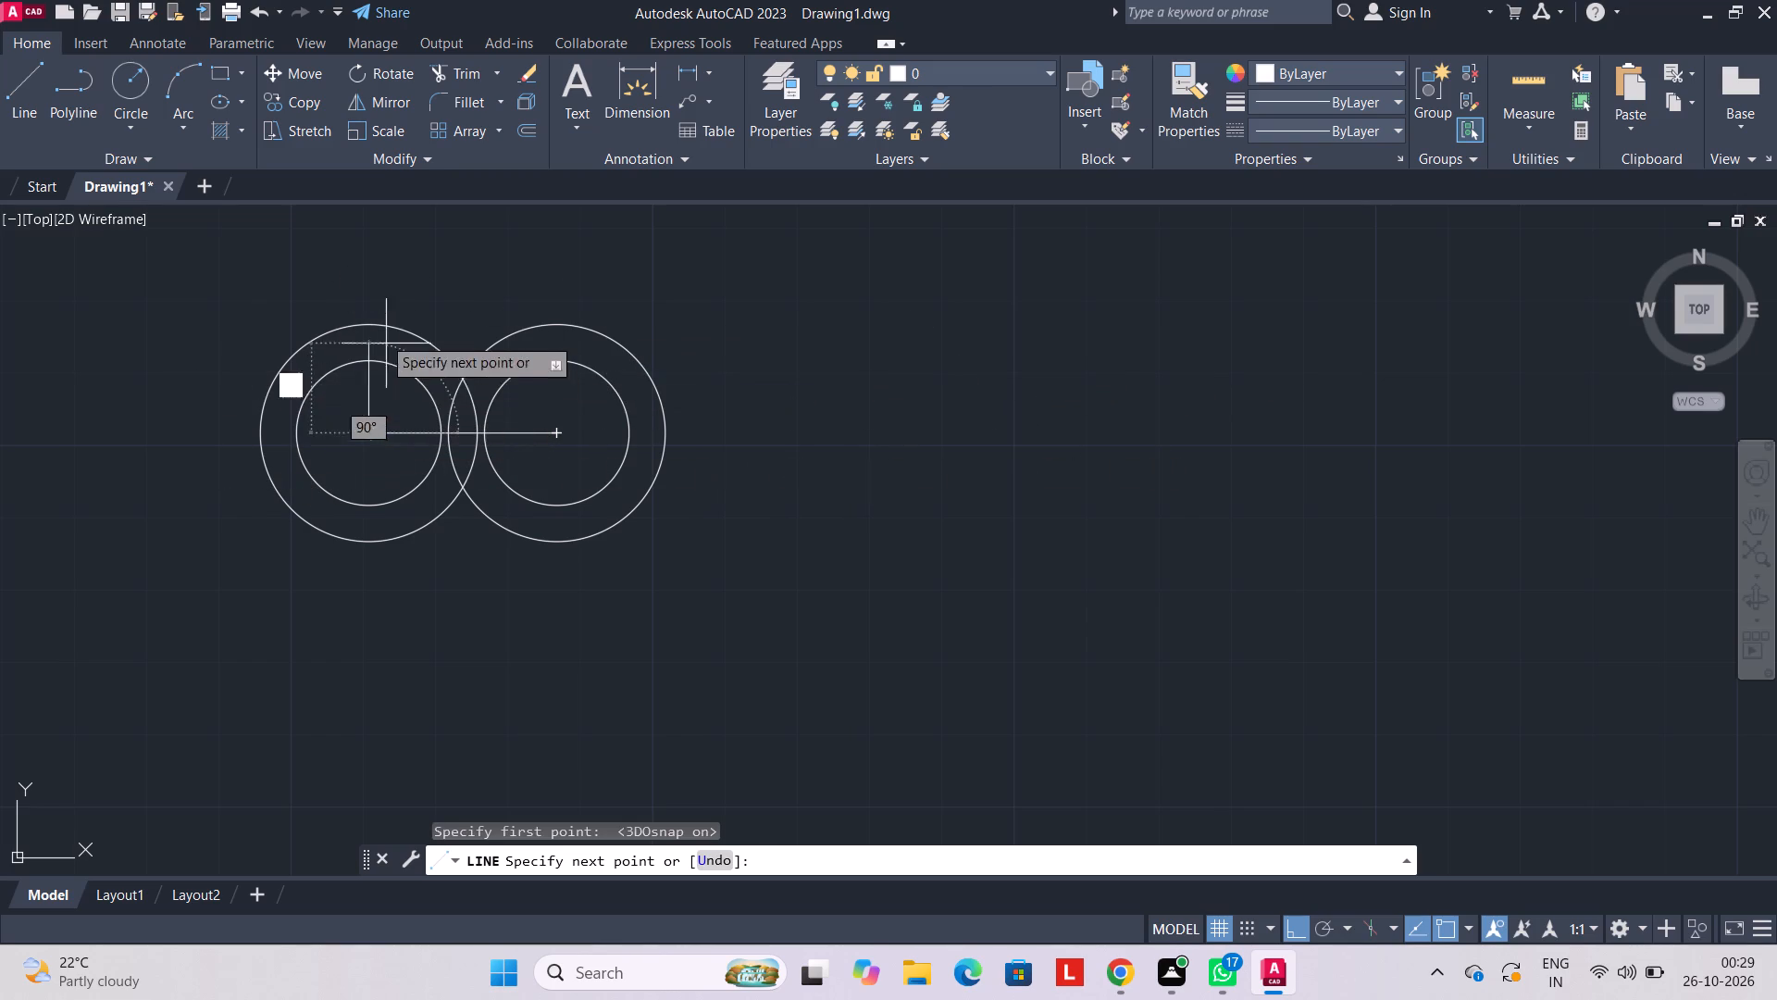
pyautogui.click(363, 269)
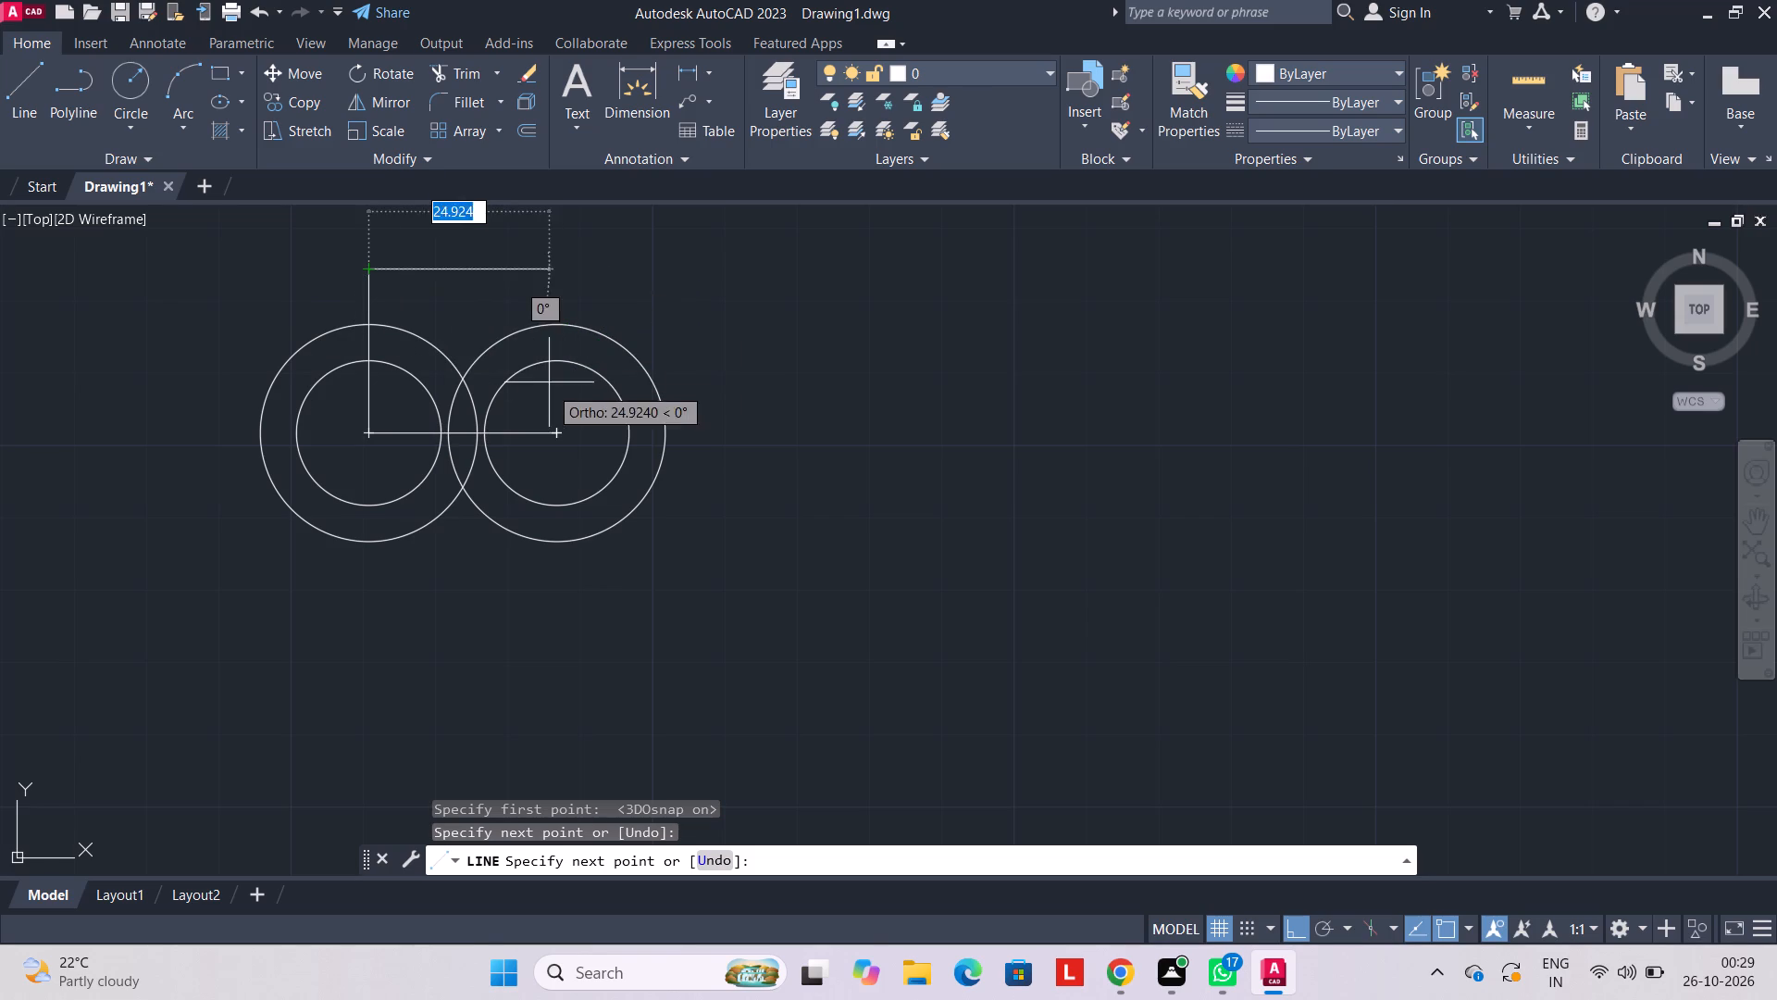
pyautogui.click(557, 269)
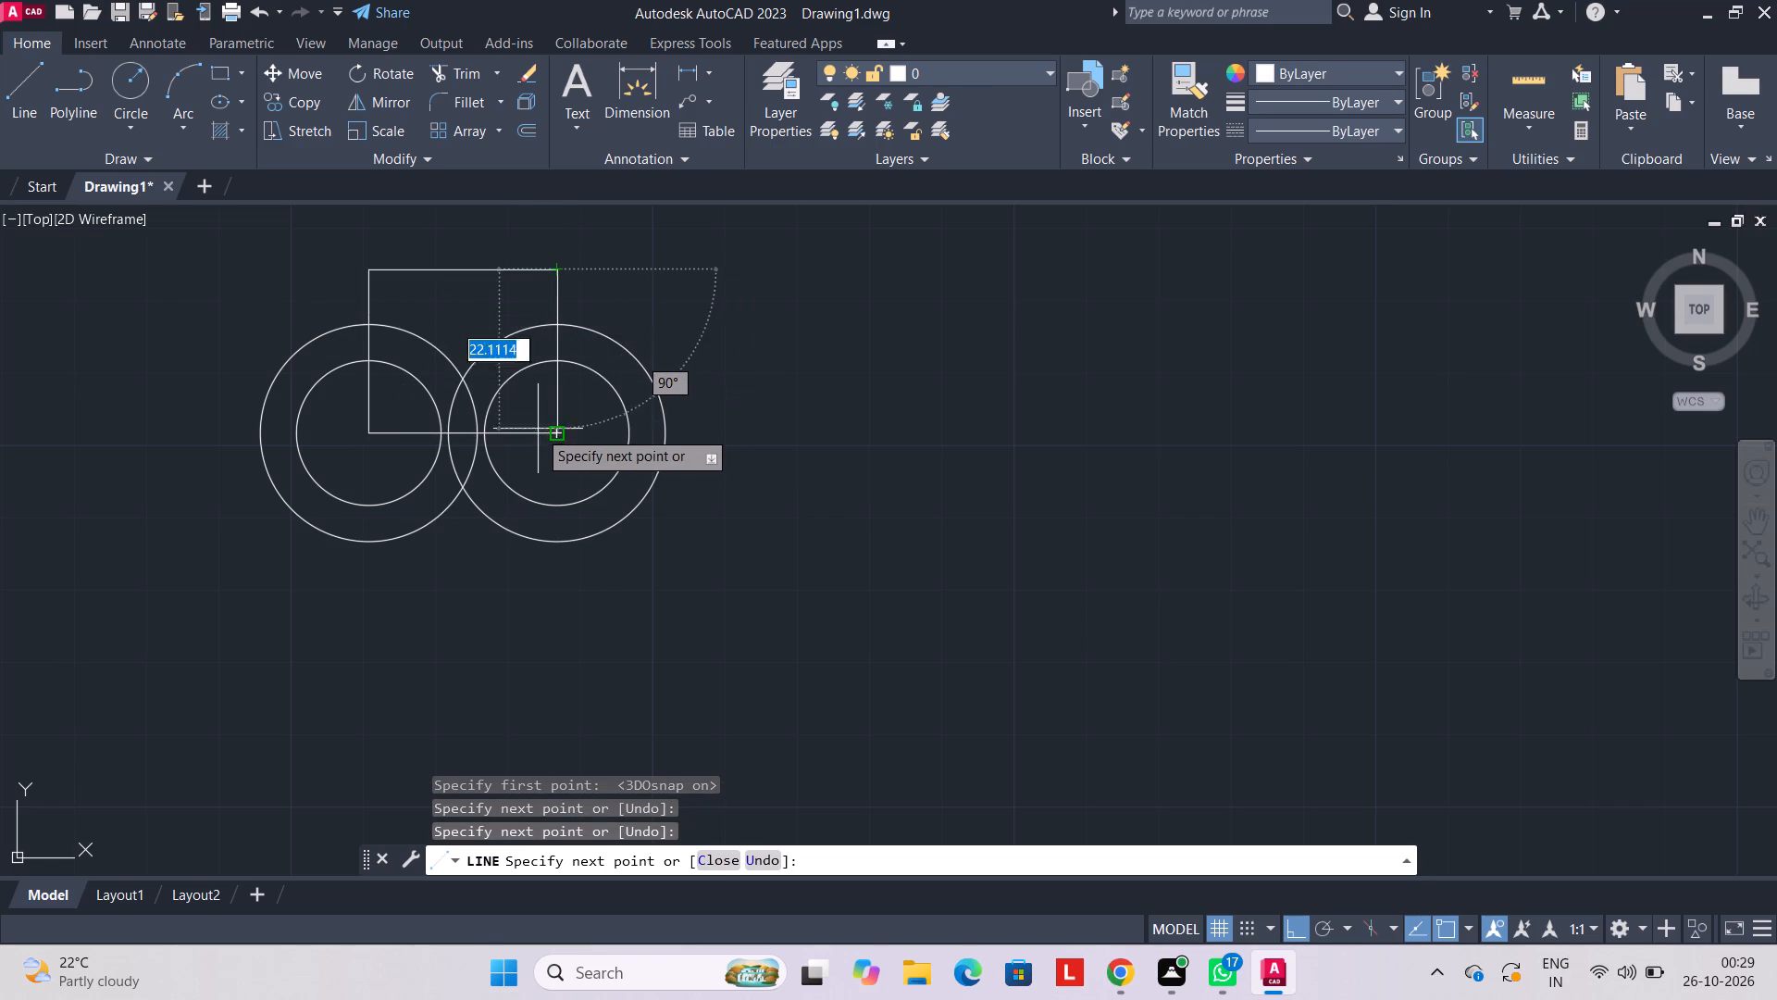
pyautogui.click(561, 429)
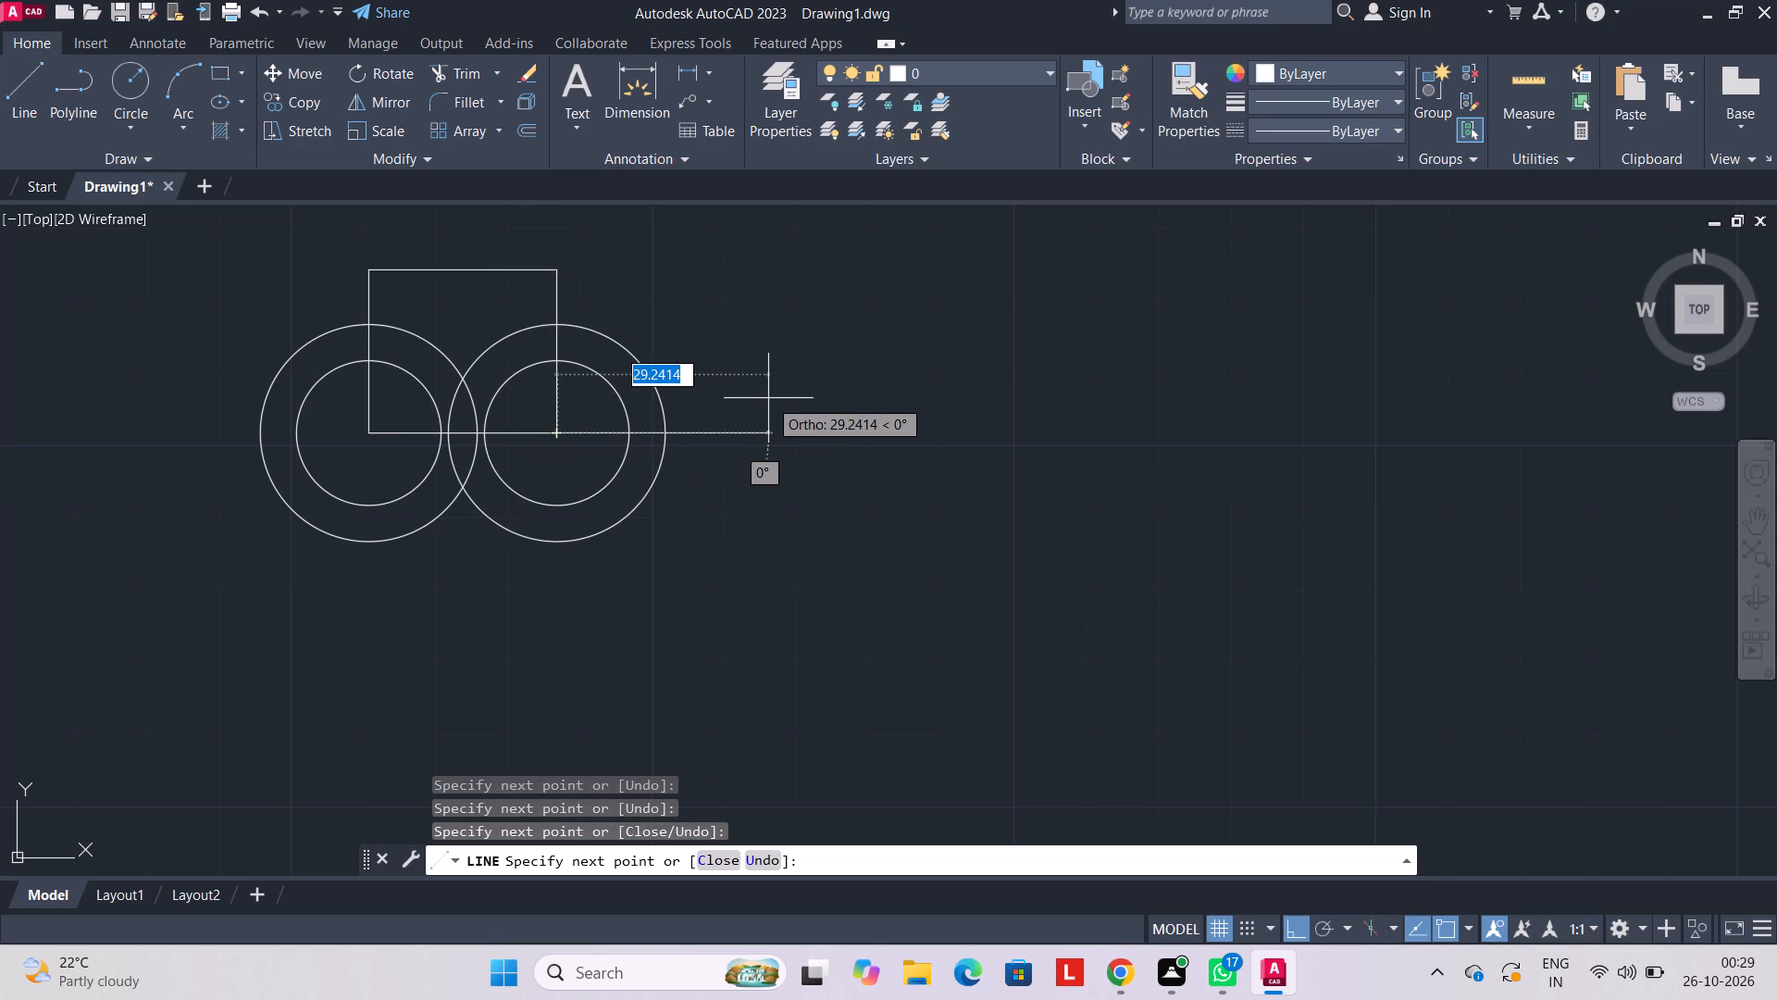
pyautogui.press('Escape')
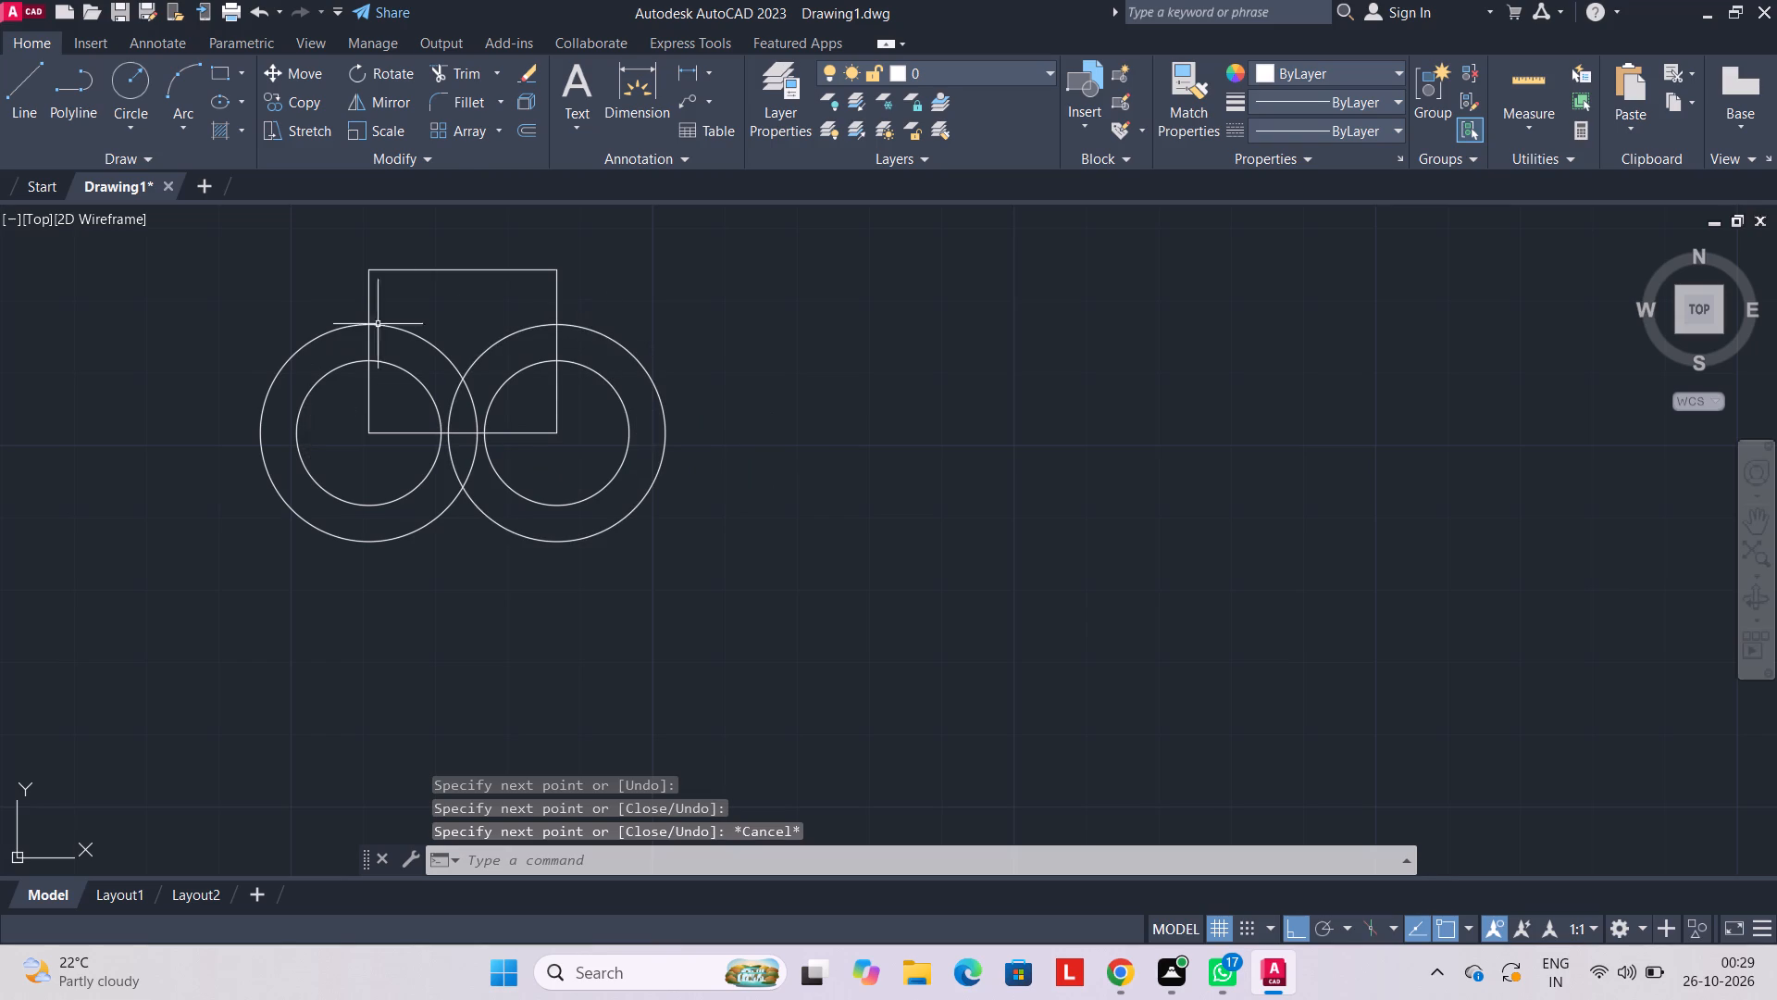
# Draw a horizontal line joining the top points of the two radius-10 circles.
pyautogui.click(35, 66)
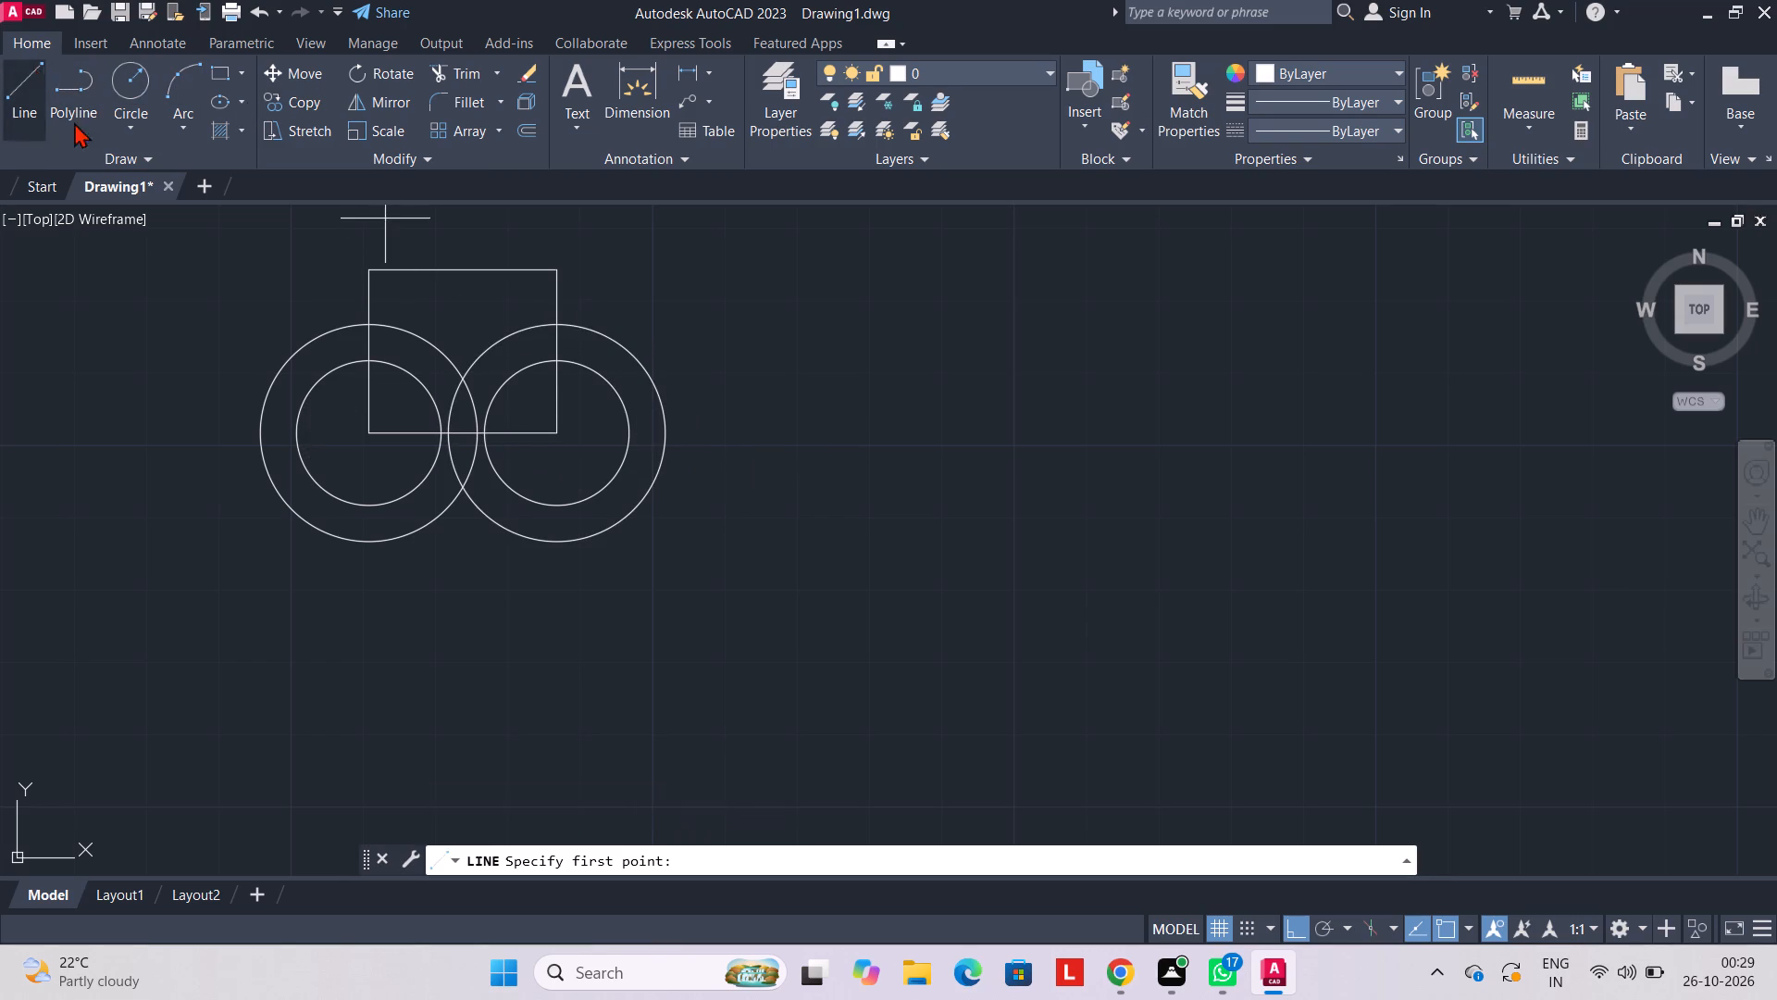
pyautogui.click(370, 359)
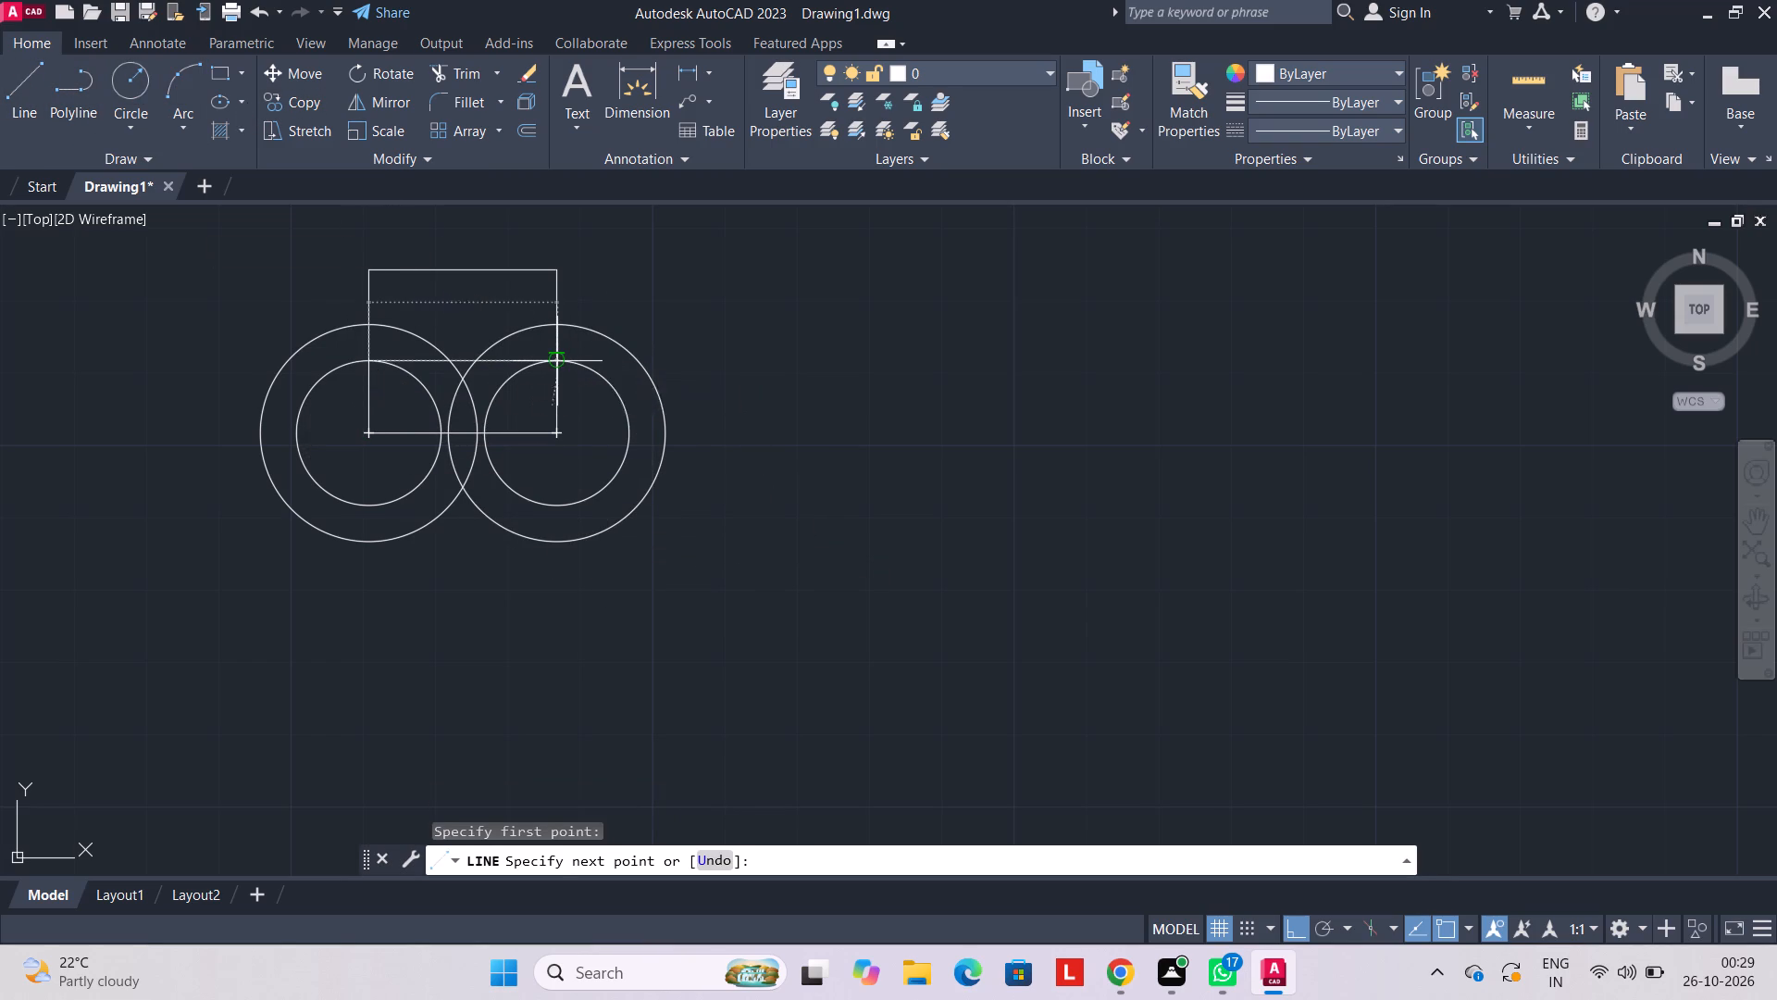
pyautogui.click(553, 367)
# Trim away the top horizontal line and both vertical line portions that extend above the radius-15 circles.
pyautogui.click(441, 80)
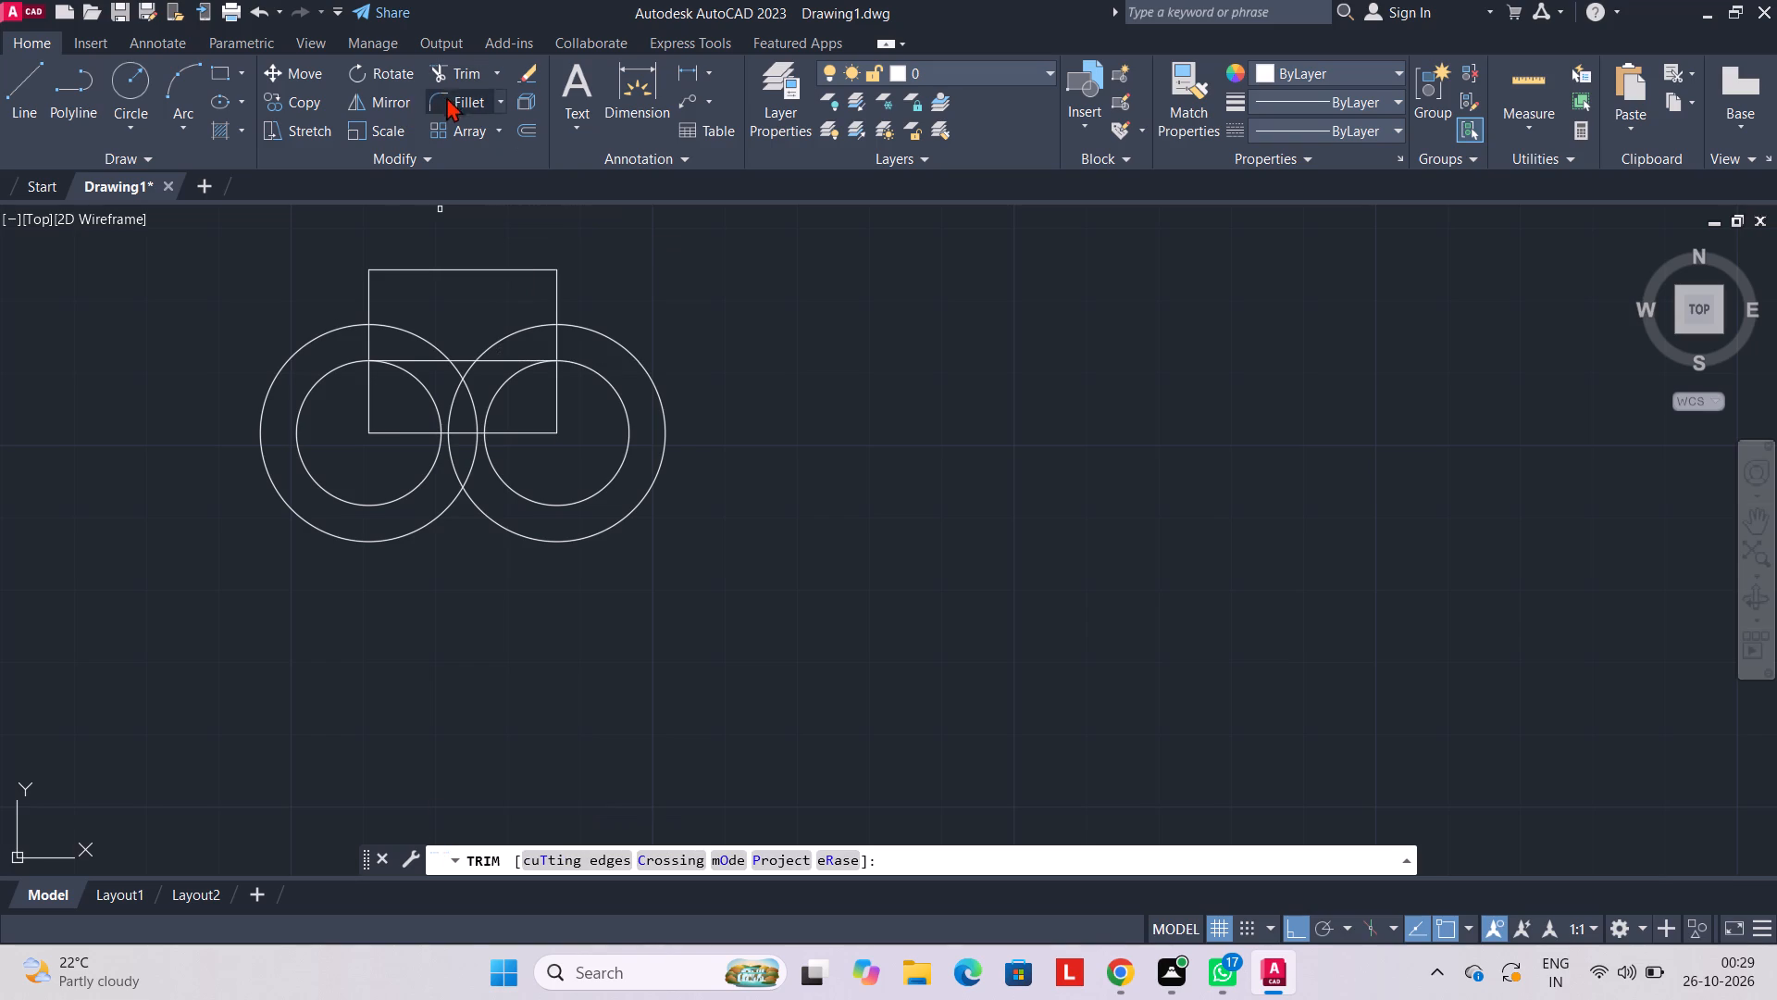
pyautogui.click(459, 72)
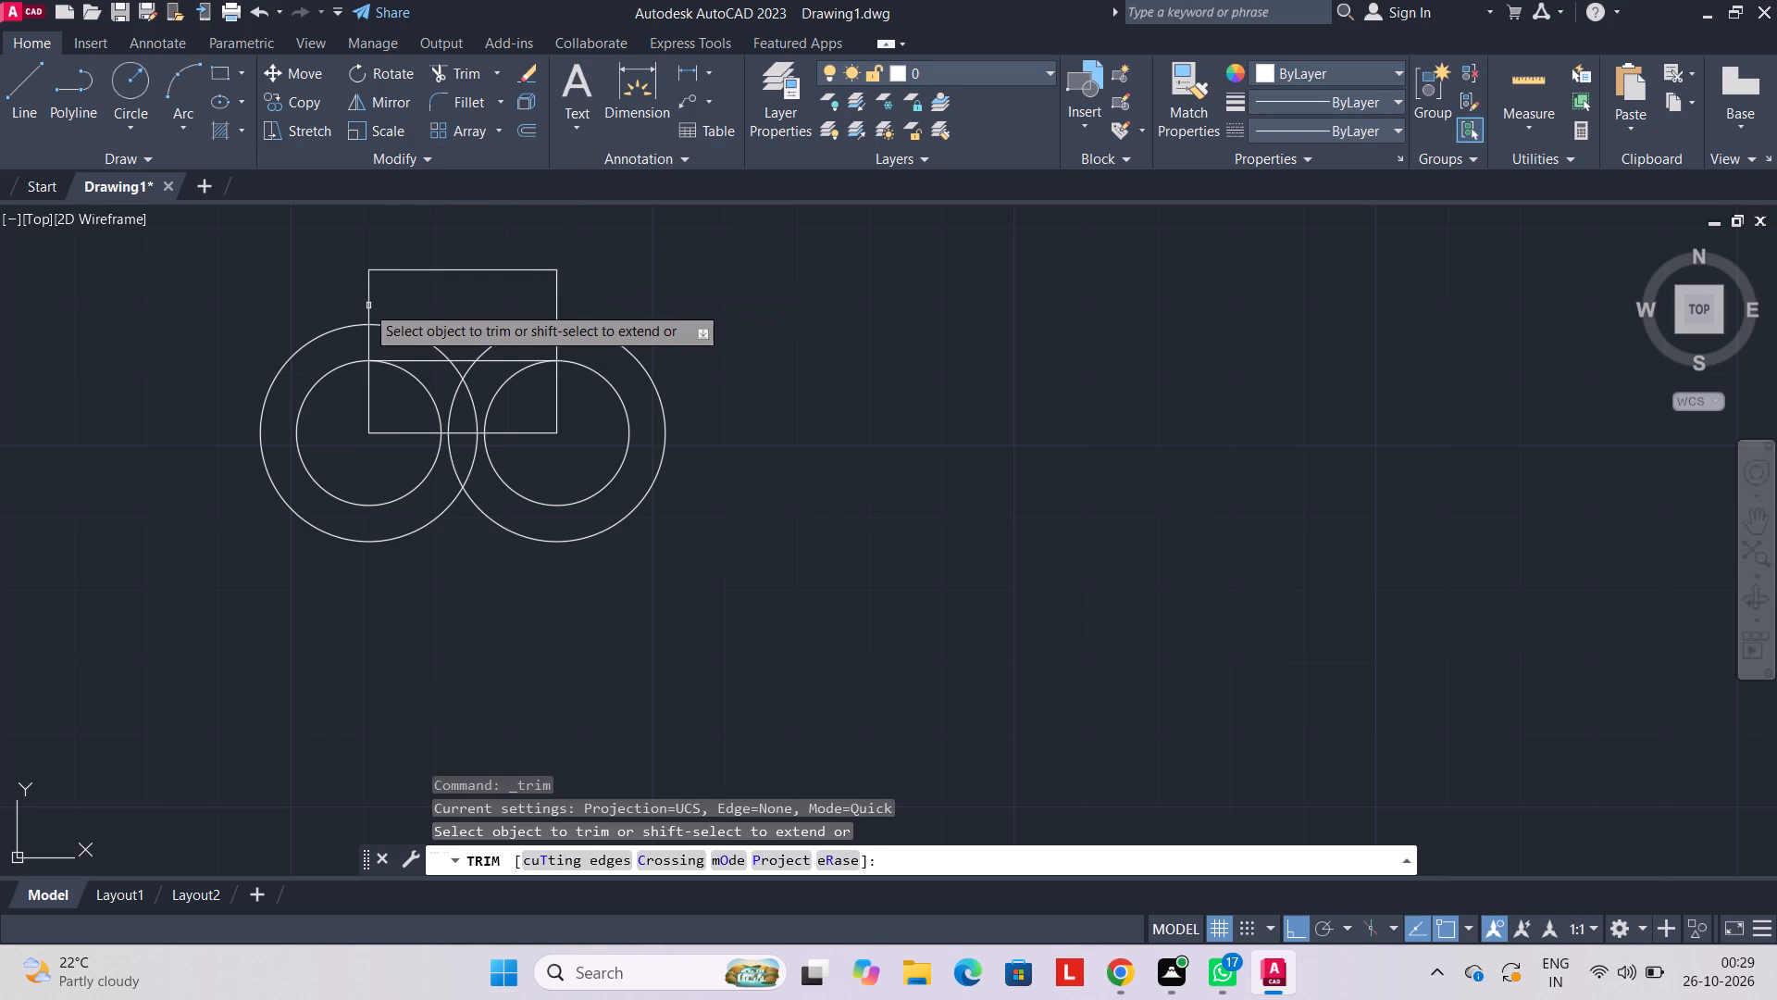
pyautogui.click(370, 302)
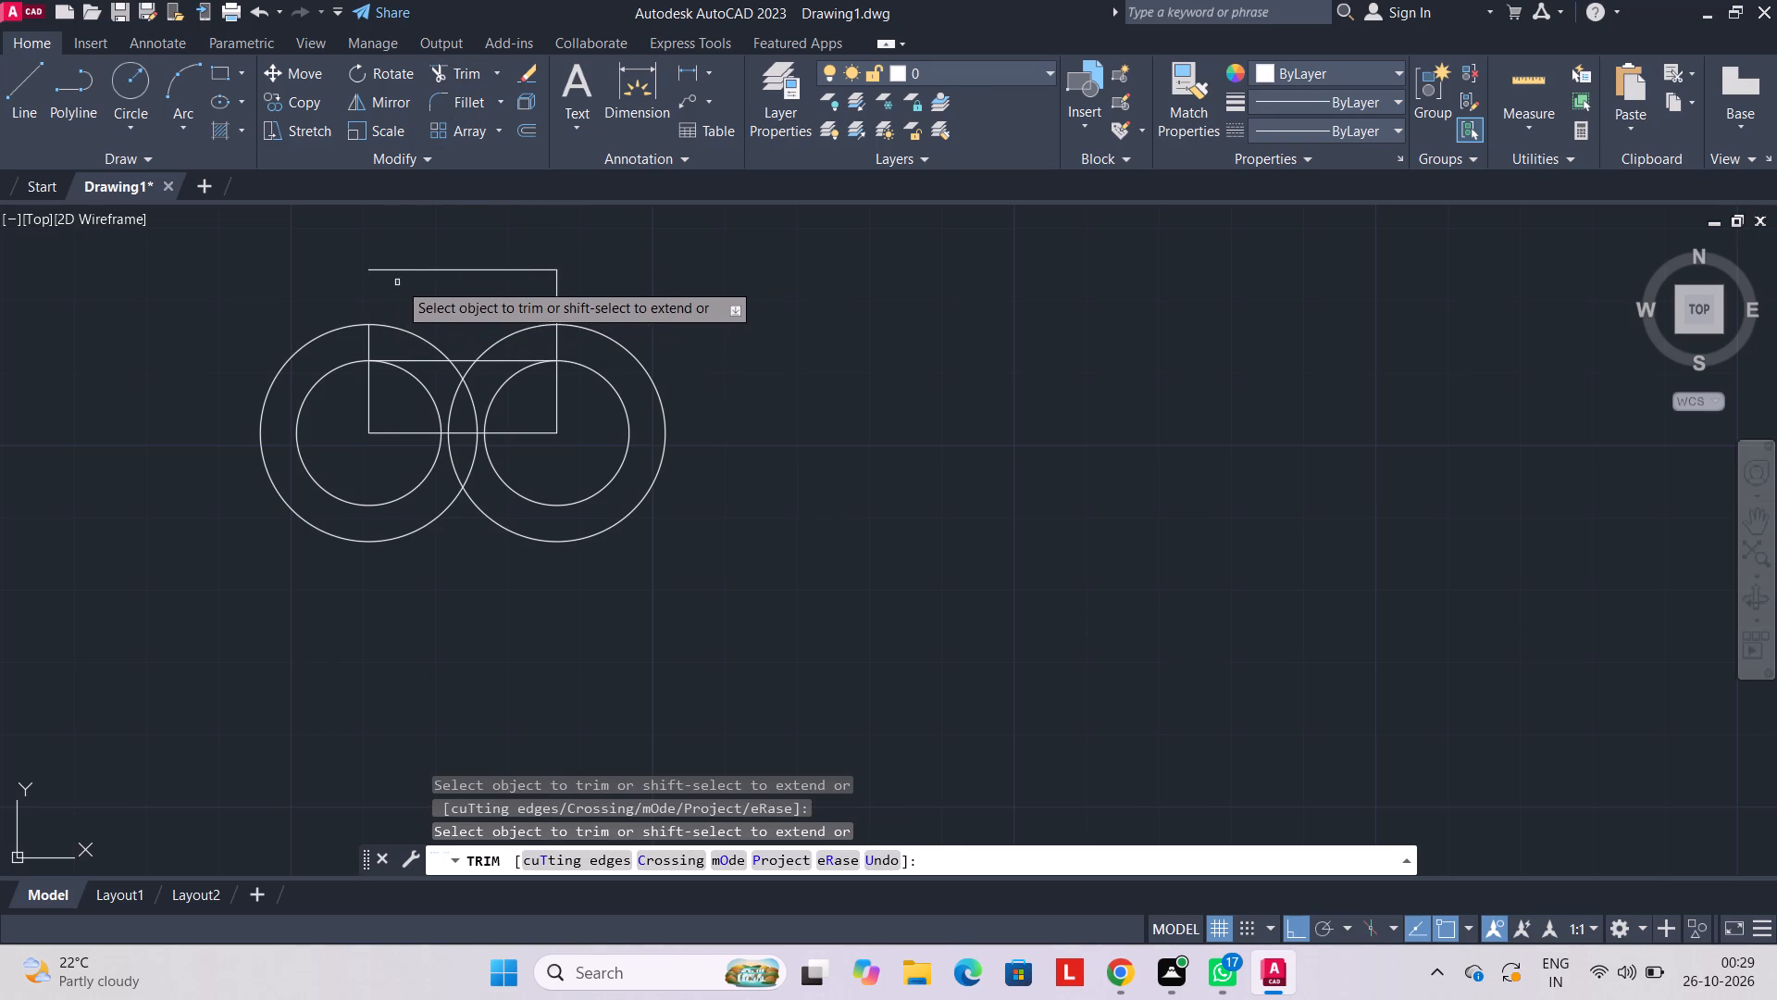
pyautogui.click(402, 271)
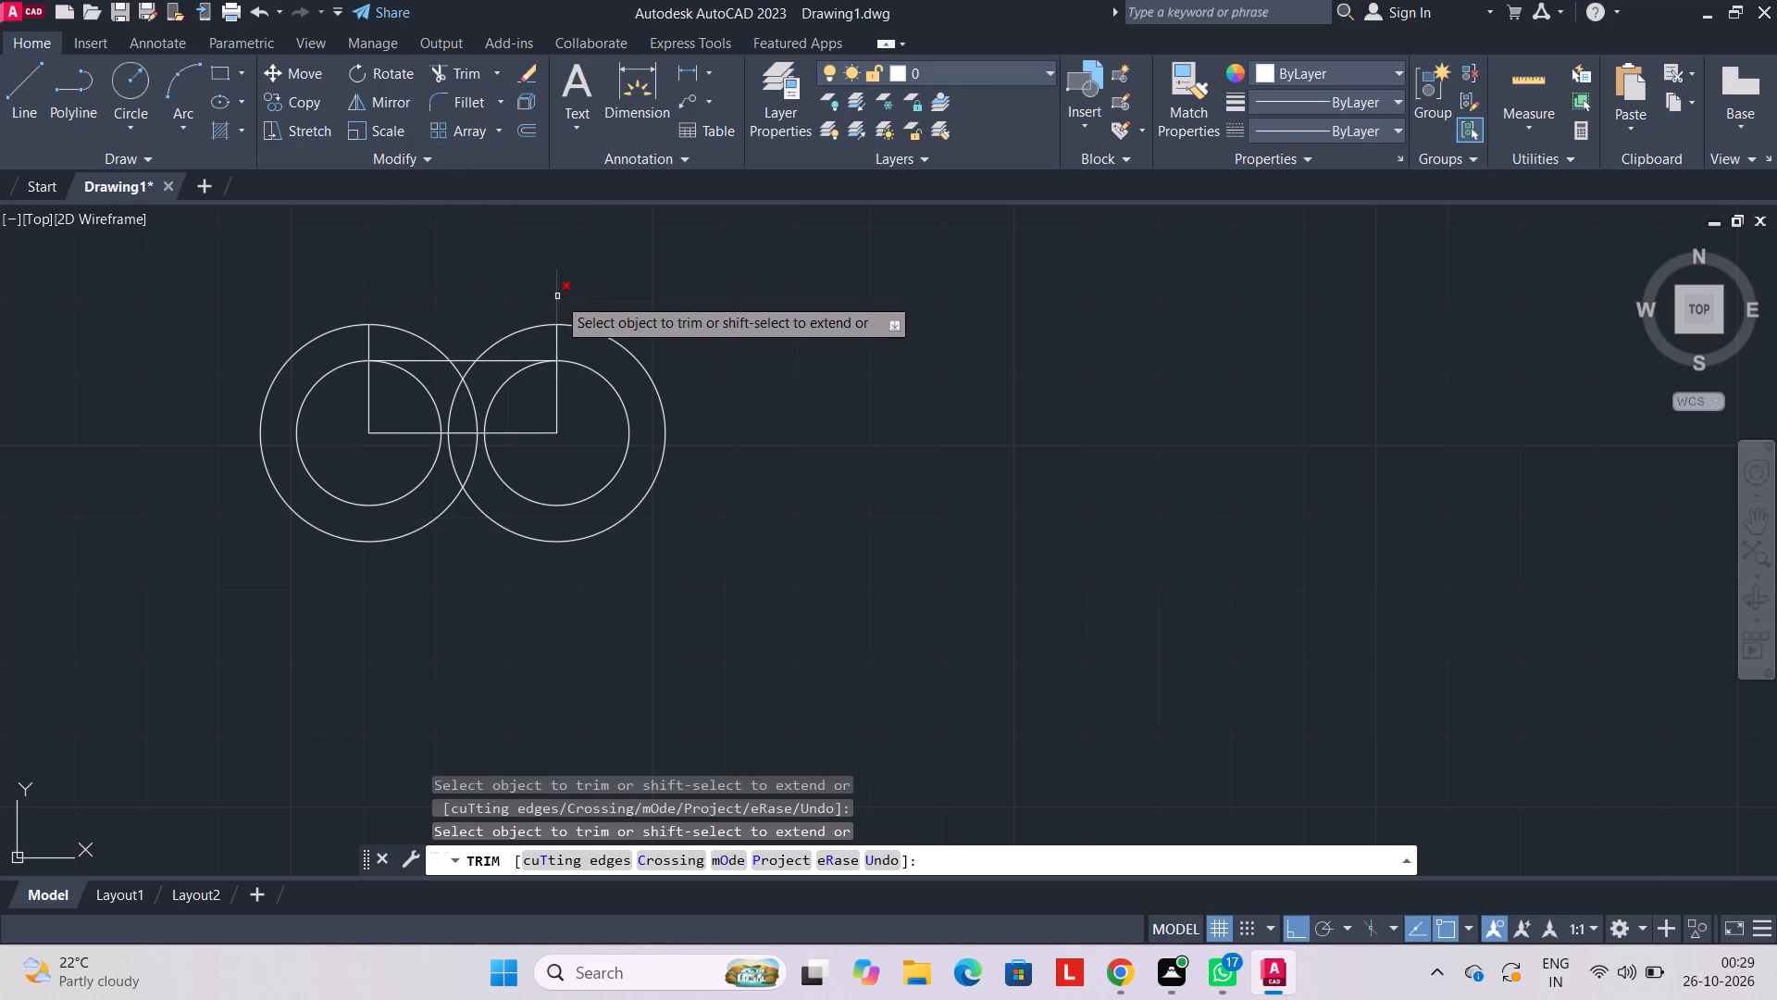
pyautogui.click(557, 296)
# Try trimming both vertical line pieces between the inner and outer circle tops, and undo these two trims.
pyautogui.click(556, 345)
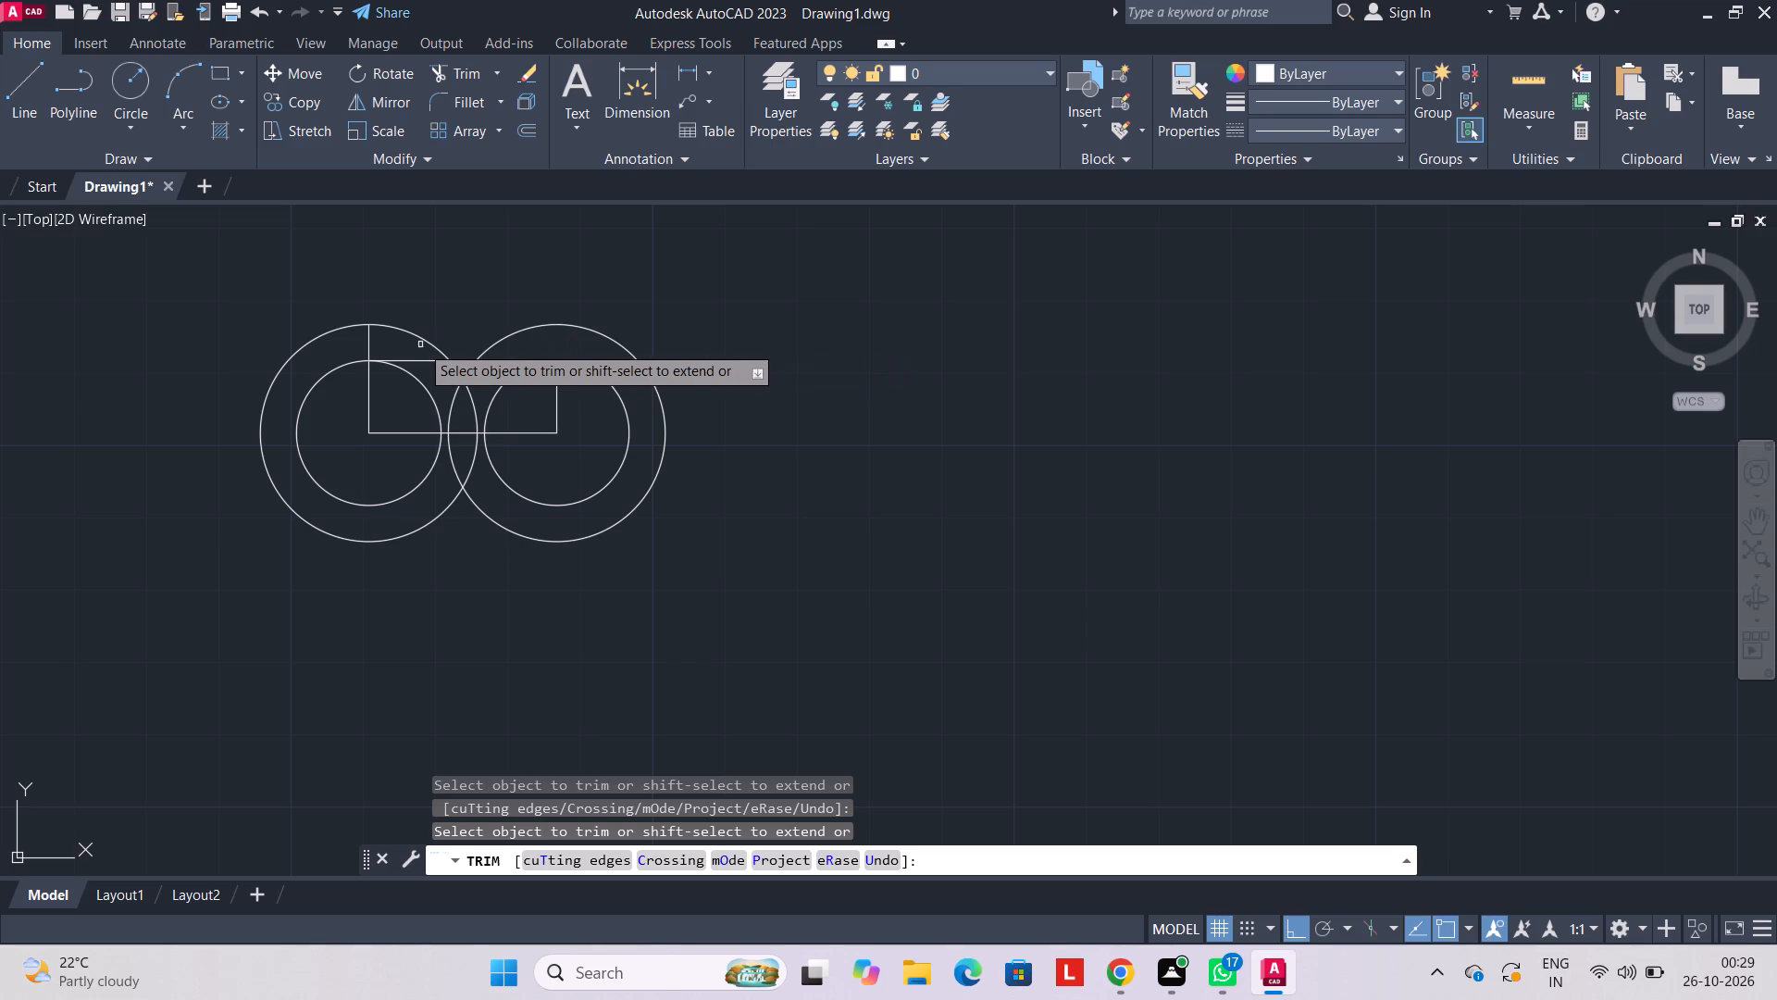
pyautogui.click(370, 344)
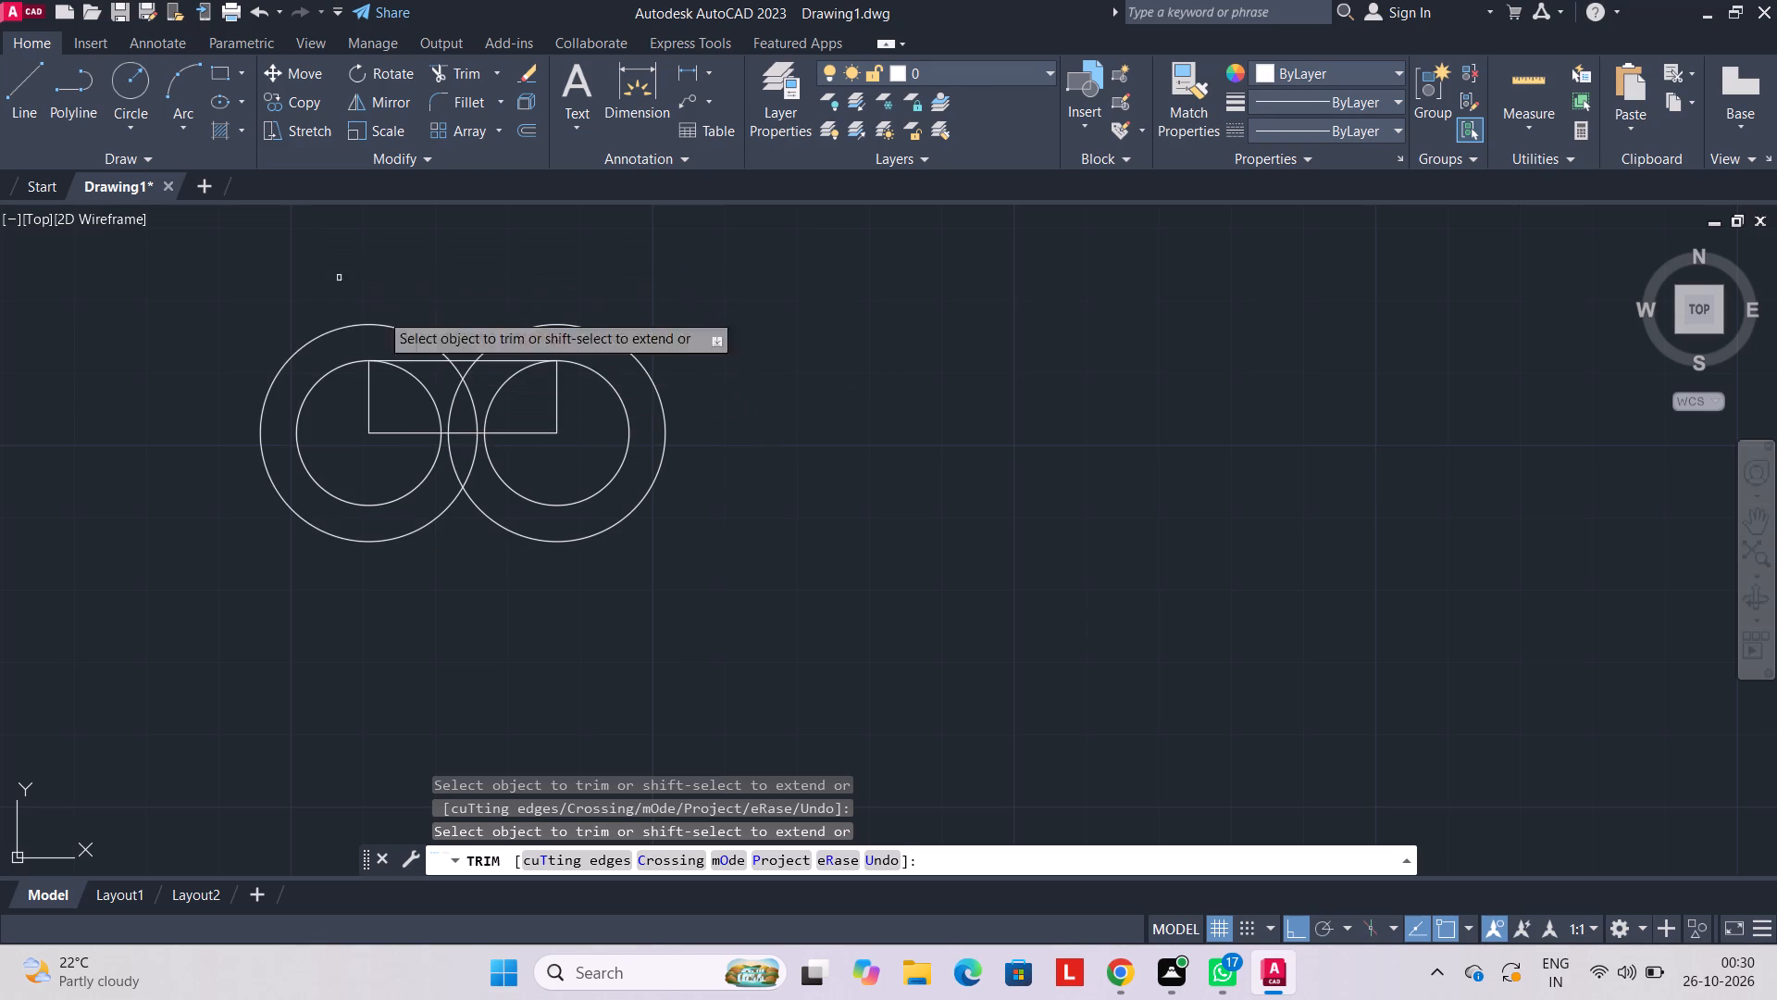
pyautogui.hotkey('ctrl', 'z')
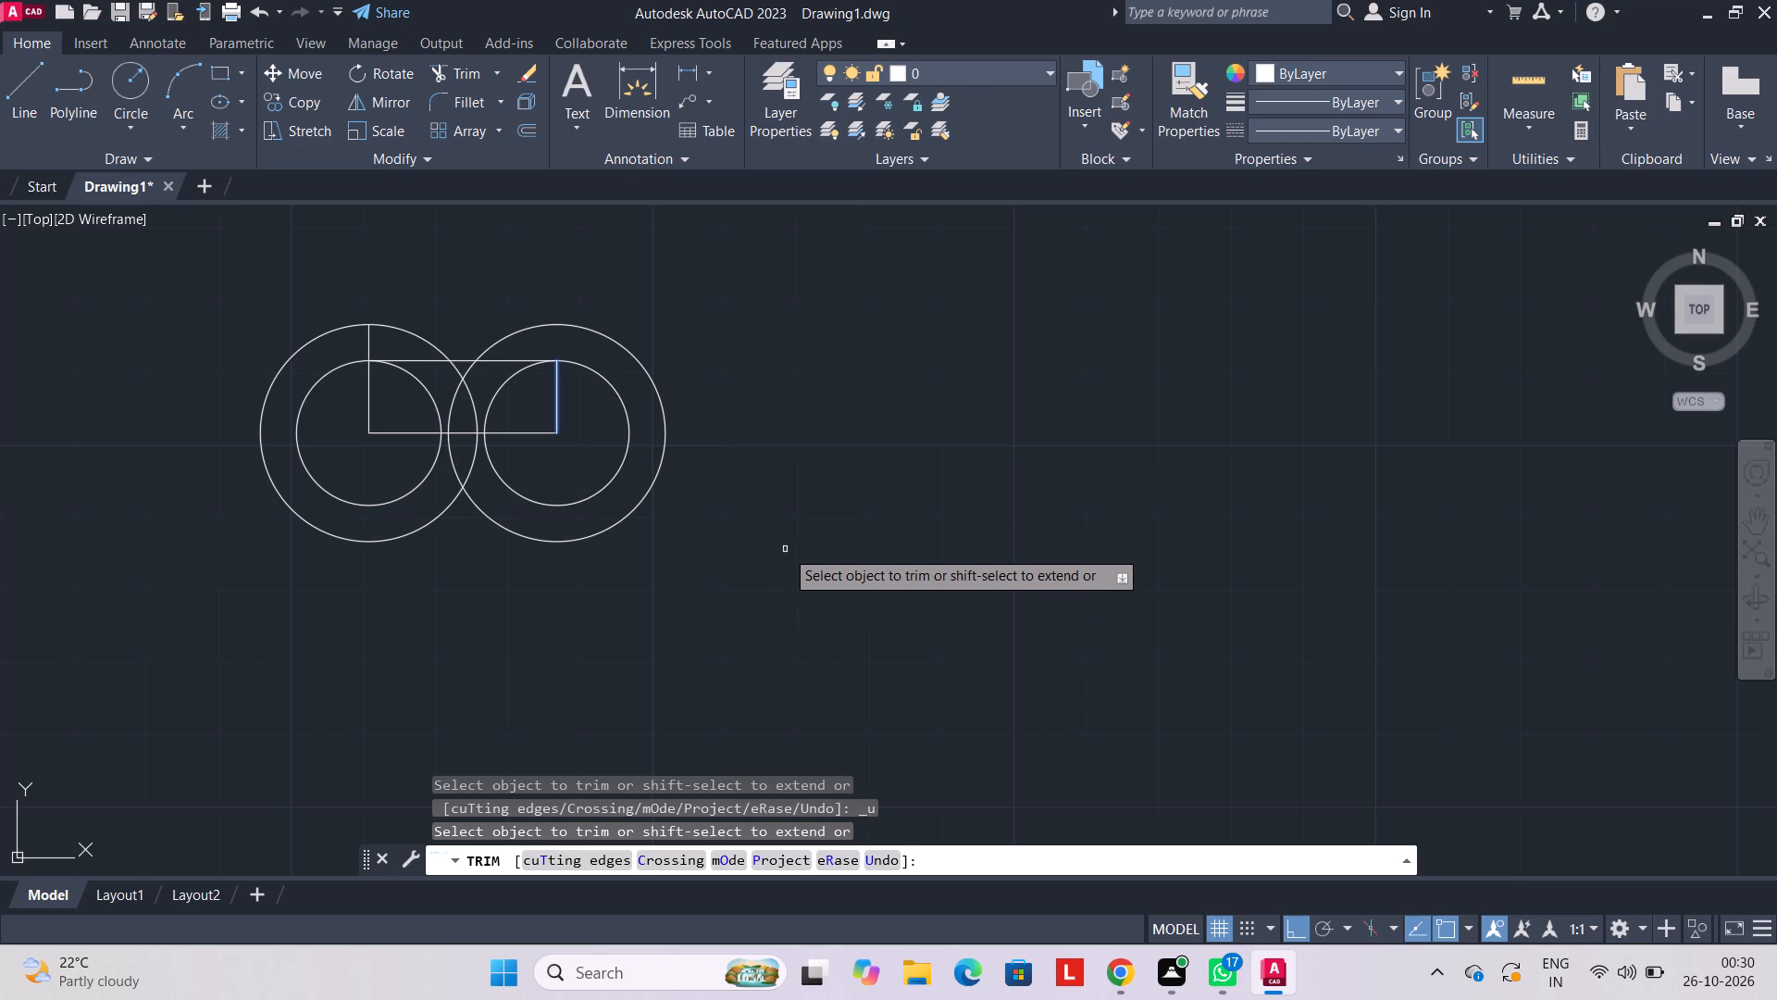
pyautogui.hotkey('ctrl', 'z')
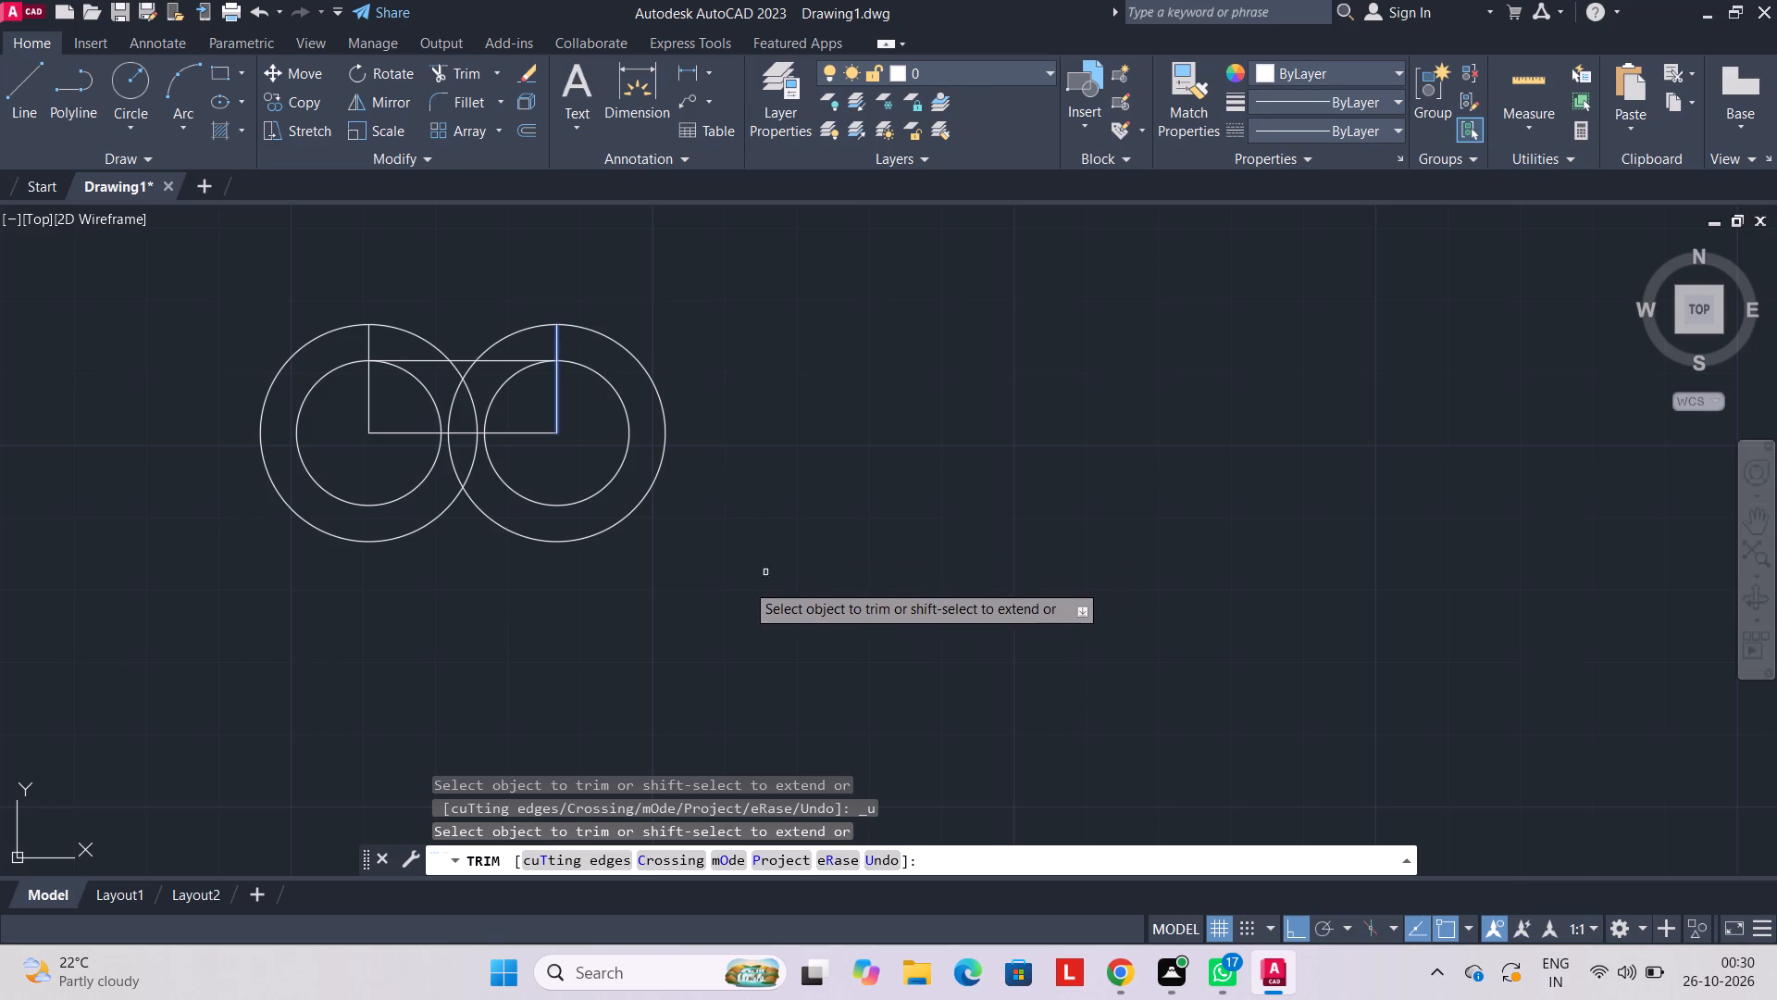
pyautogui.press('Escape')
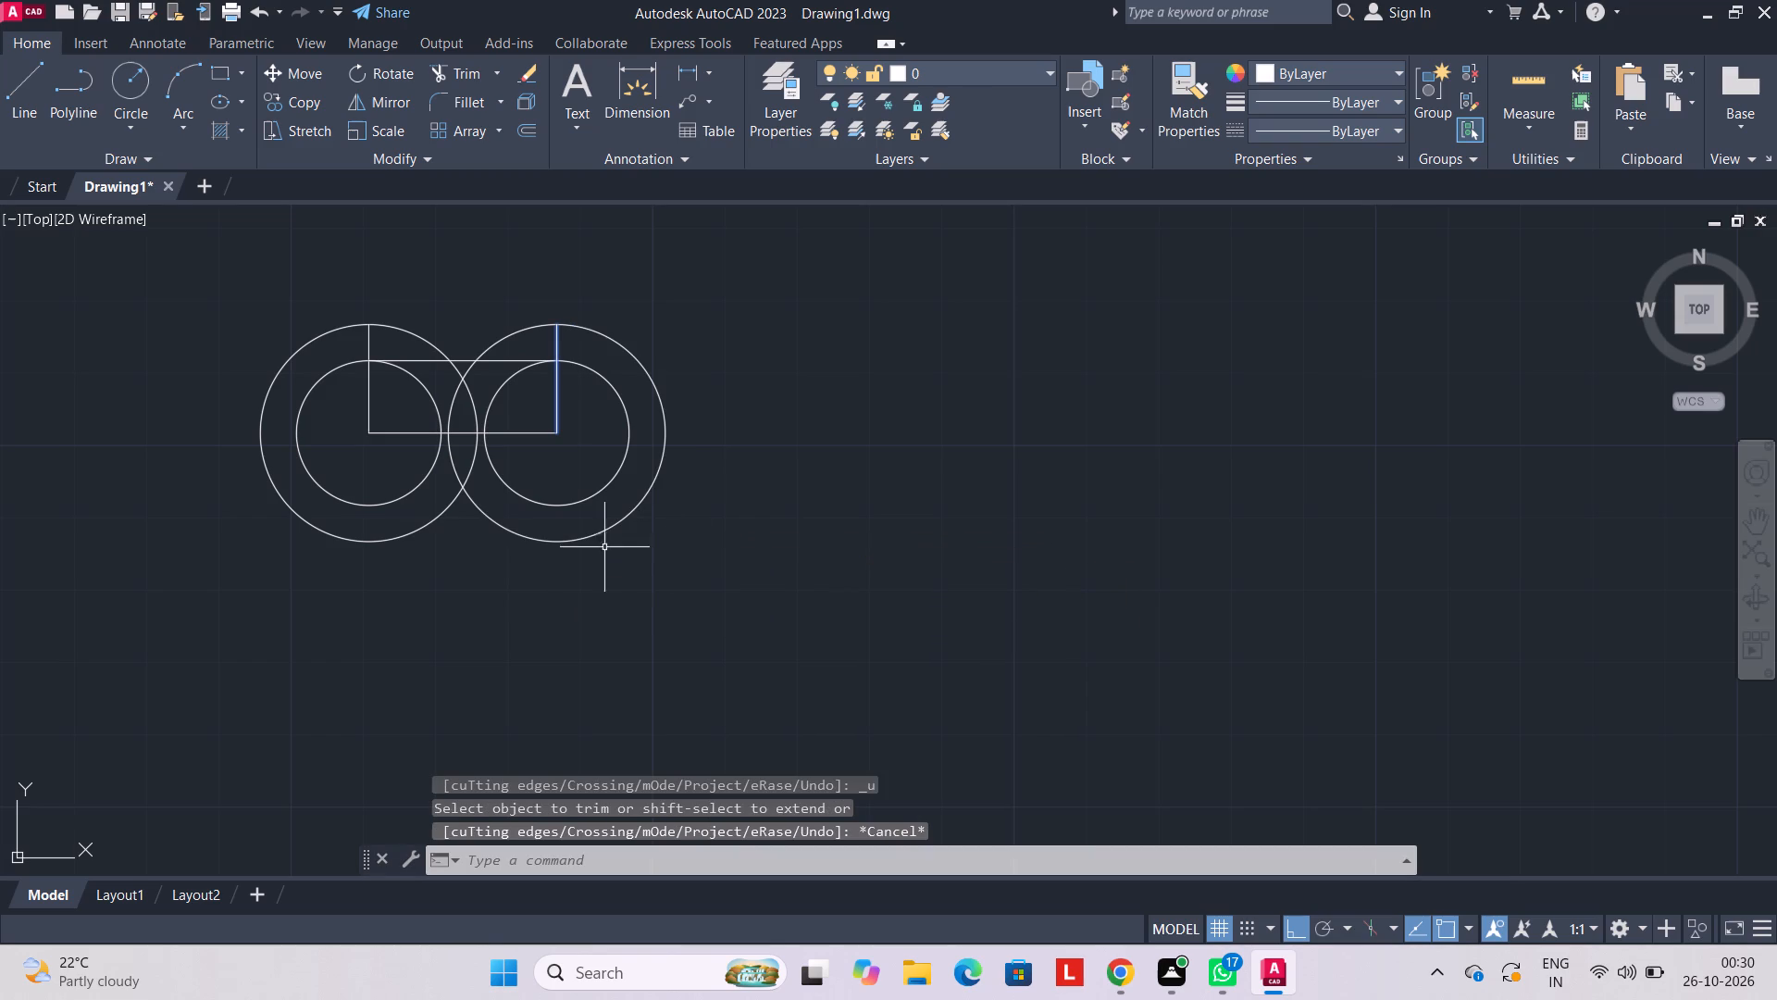
# Draw a 26-unit horizontal line joining the top points of the two radius-15 circles.
pyautogui.click(33, 68)
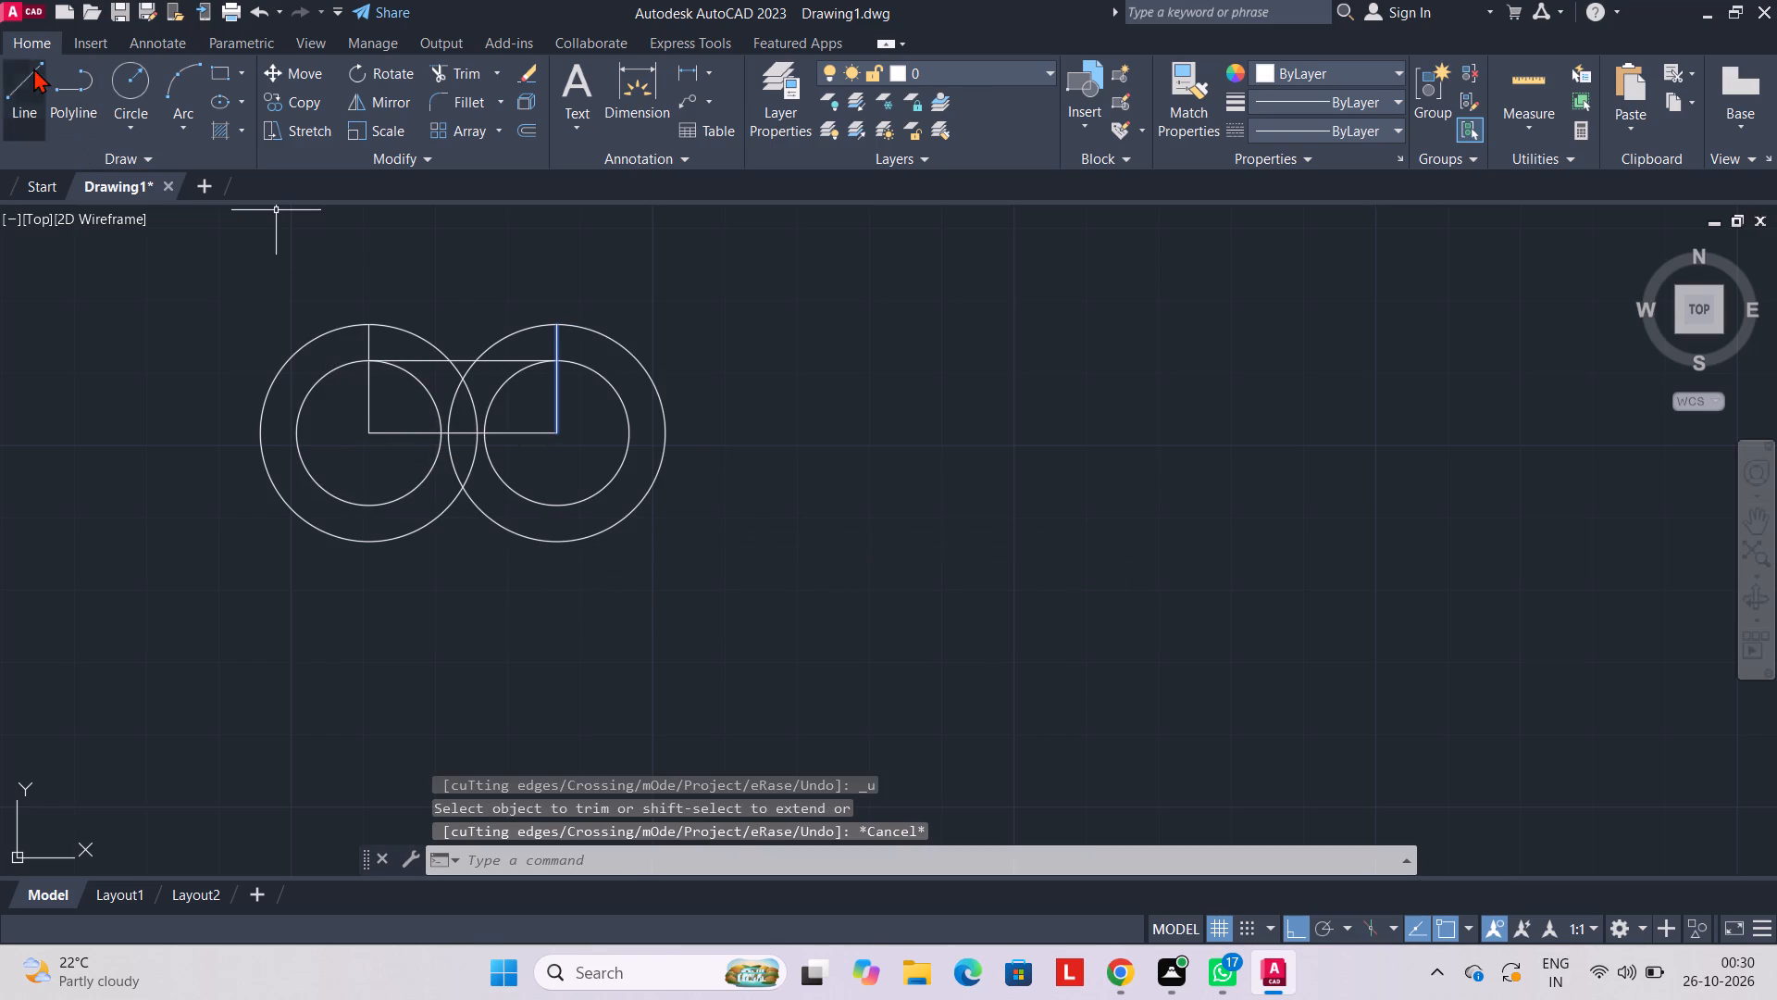
pyautogui.click(374, 327)
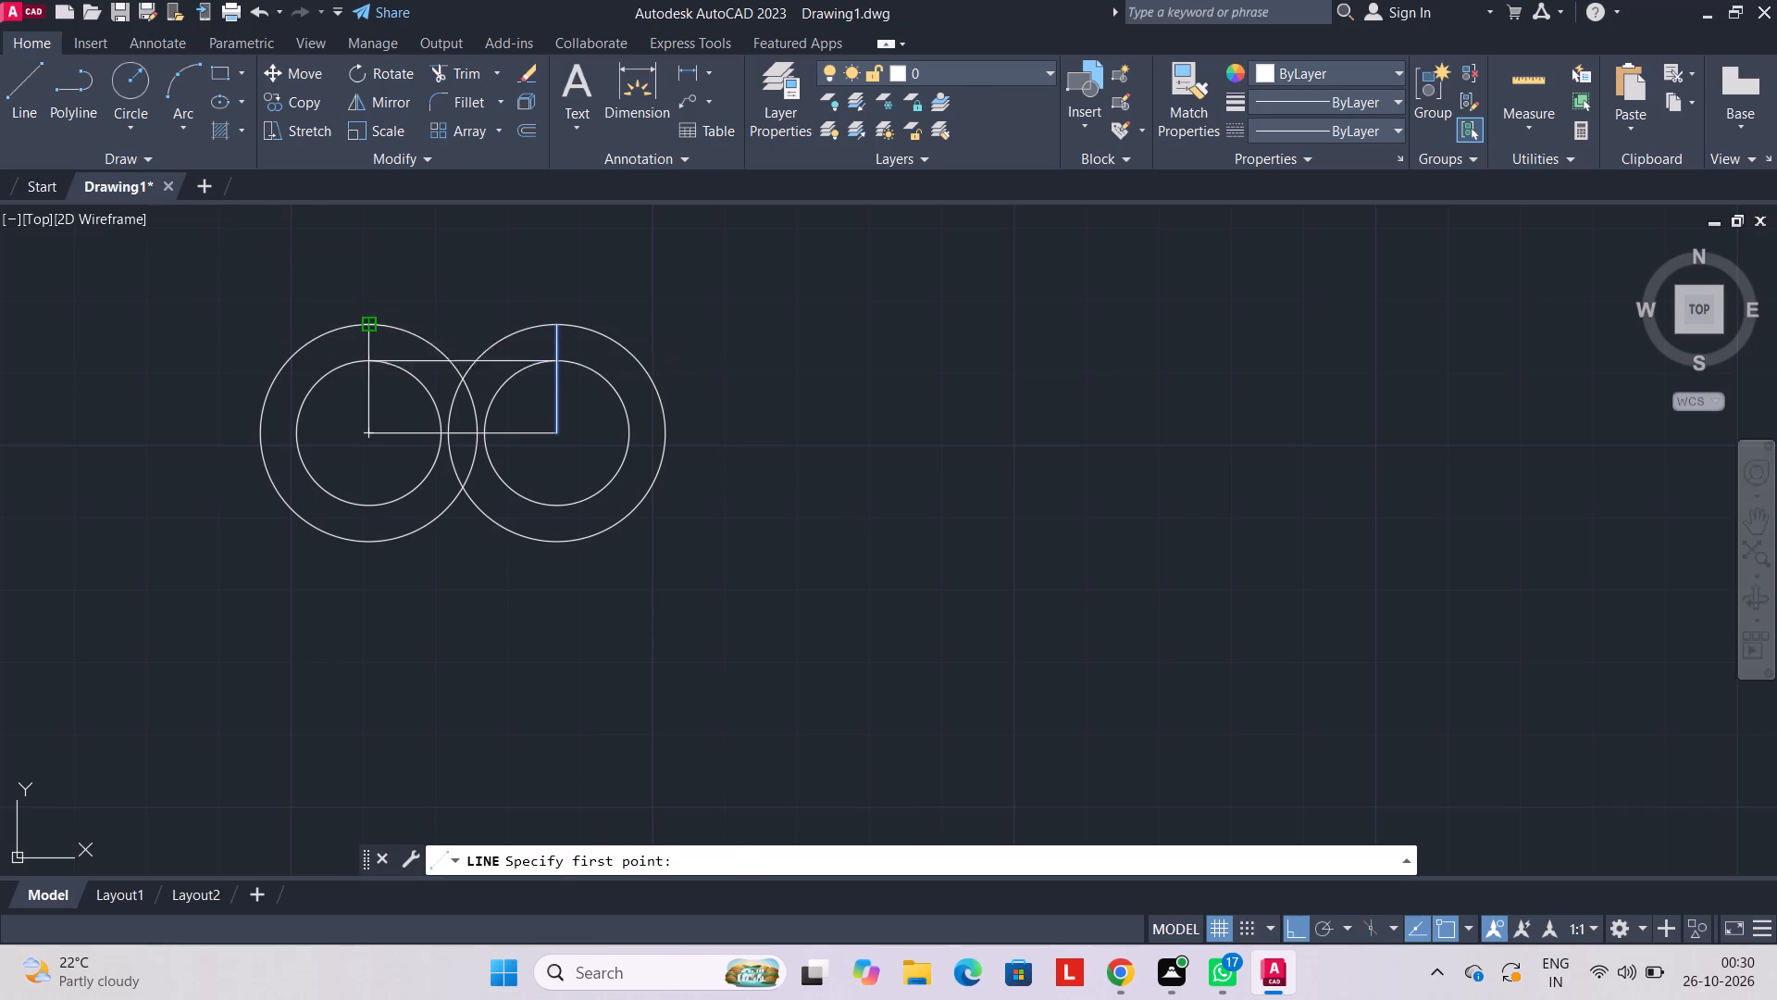
pyautogui.click(555, 321)
pyautogui.press('Escape')
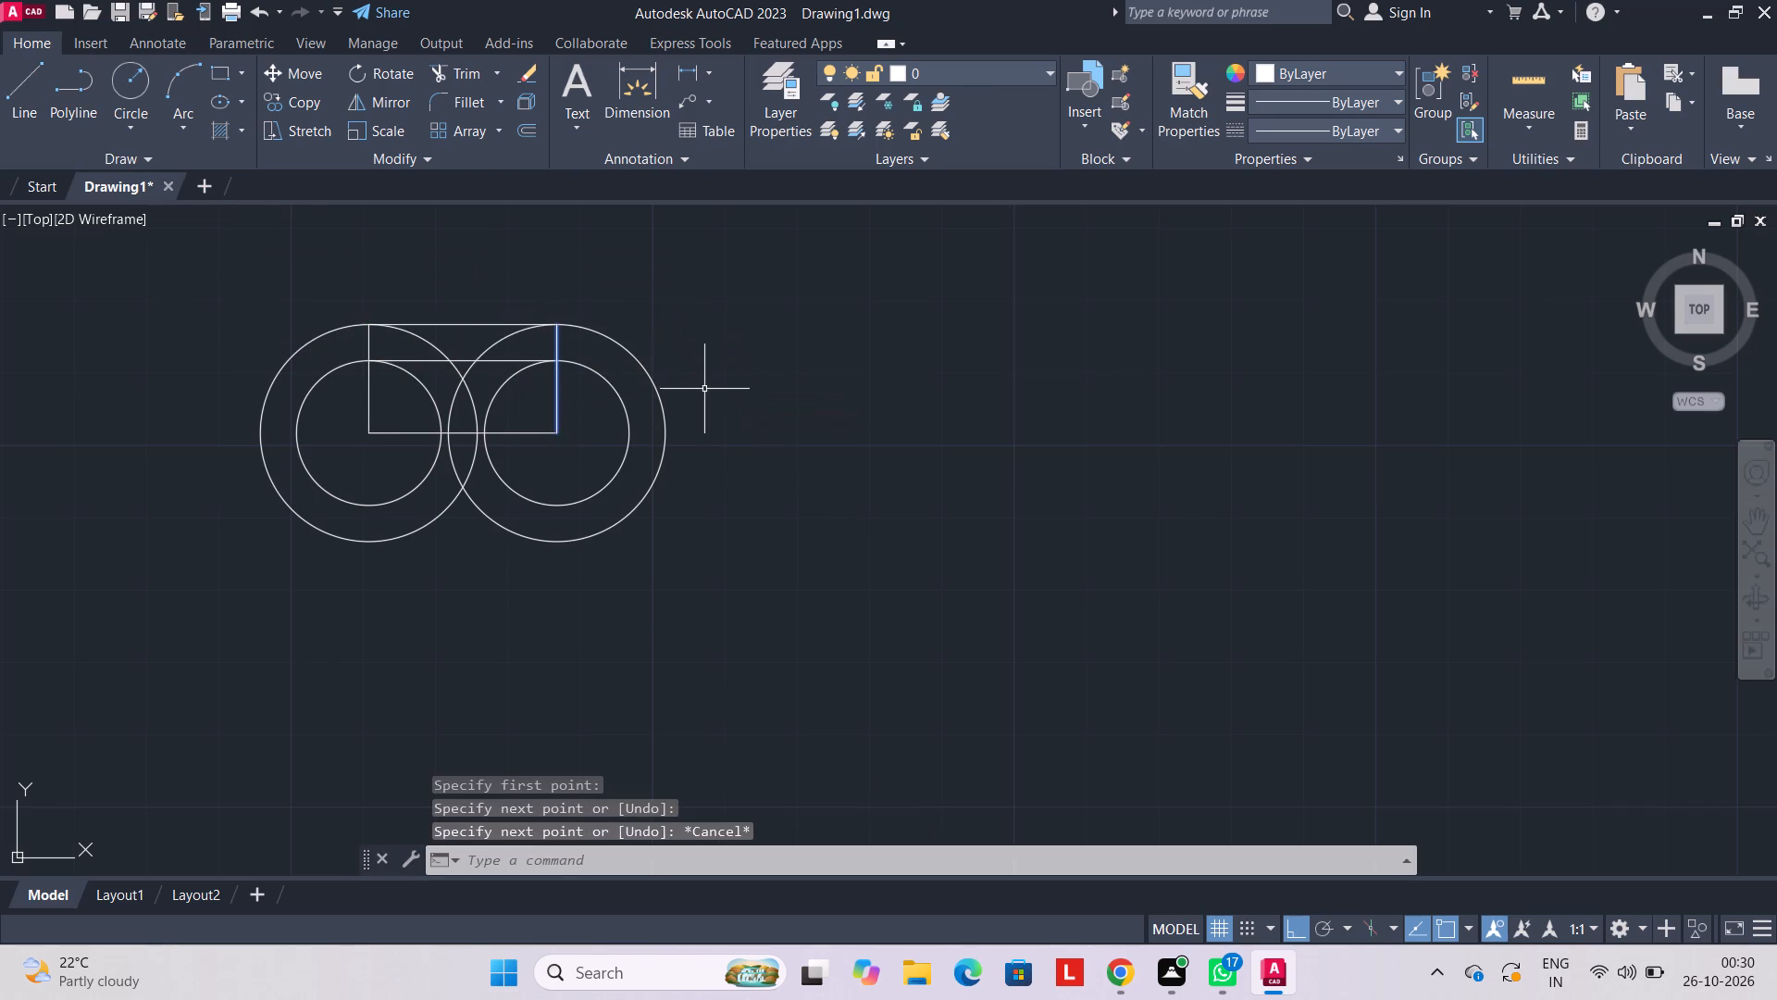
# Trim the inward-facing upper arcs of all four circles between the two verticals, plus the overlapping radius-15 arcs just below the center line.
pyautogui.click(439, 72)
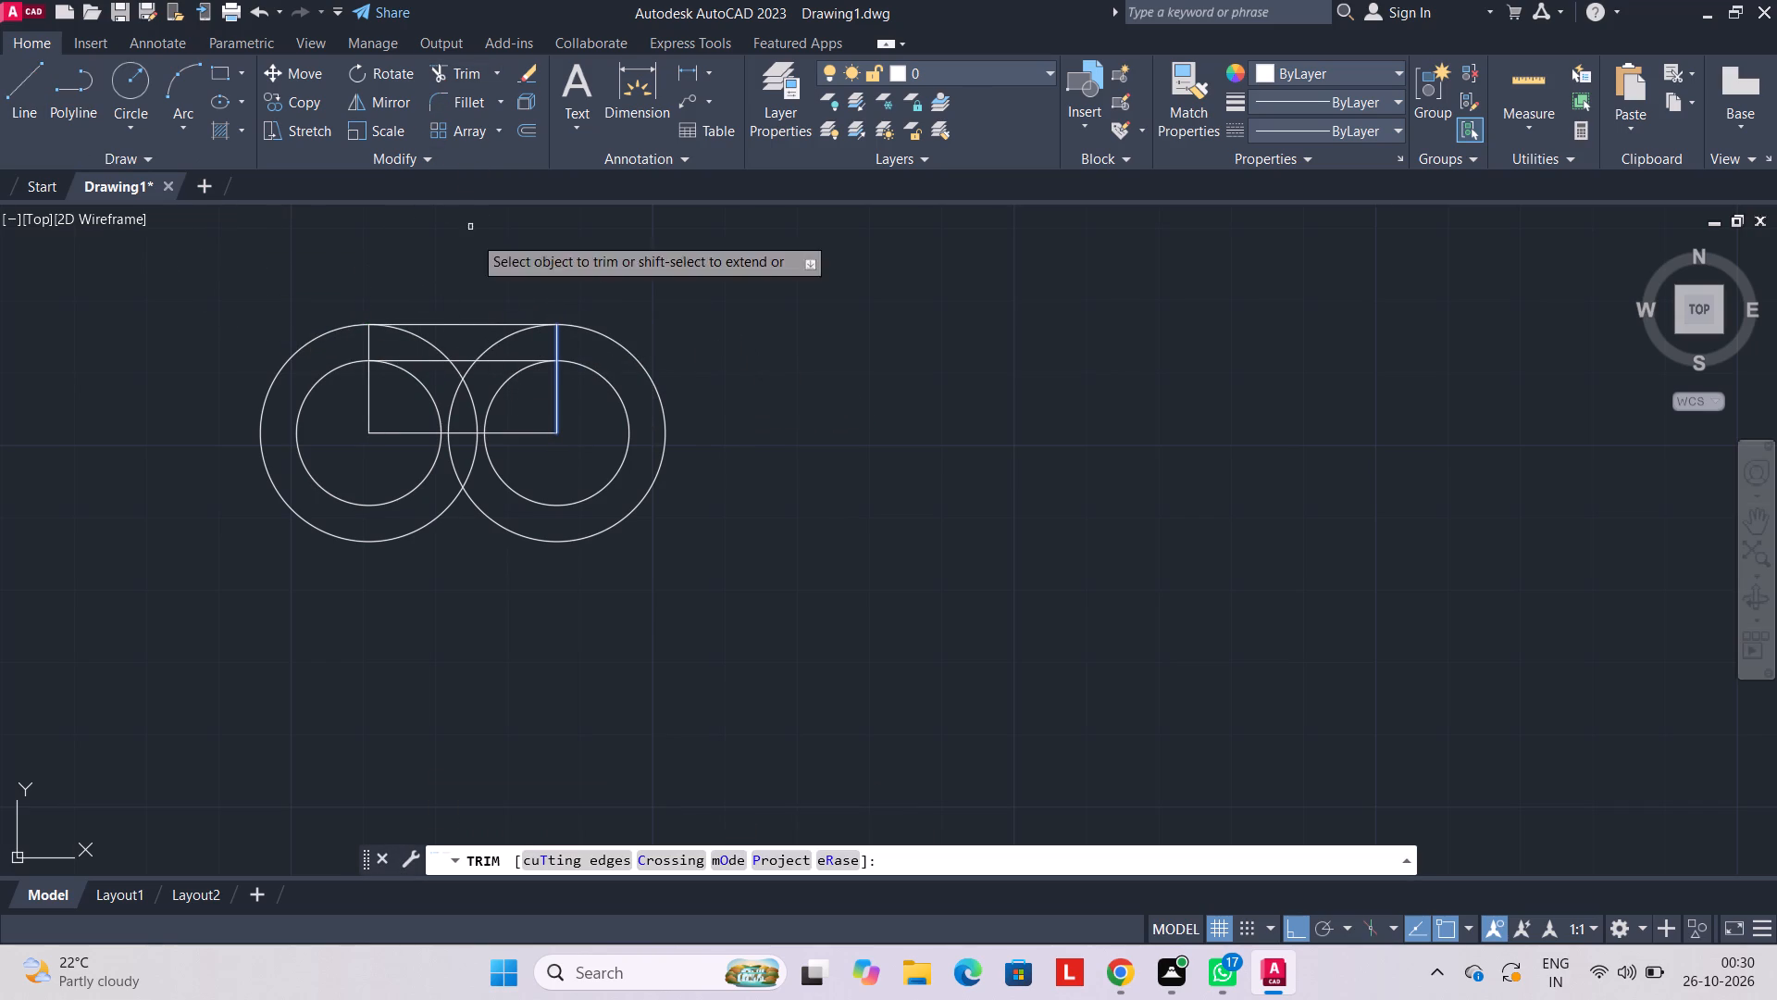
pyautogui.click(420, 335)
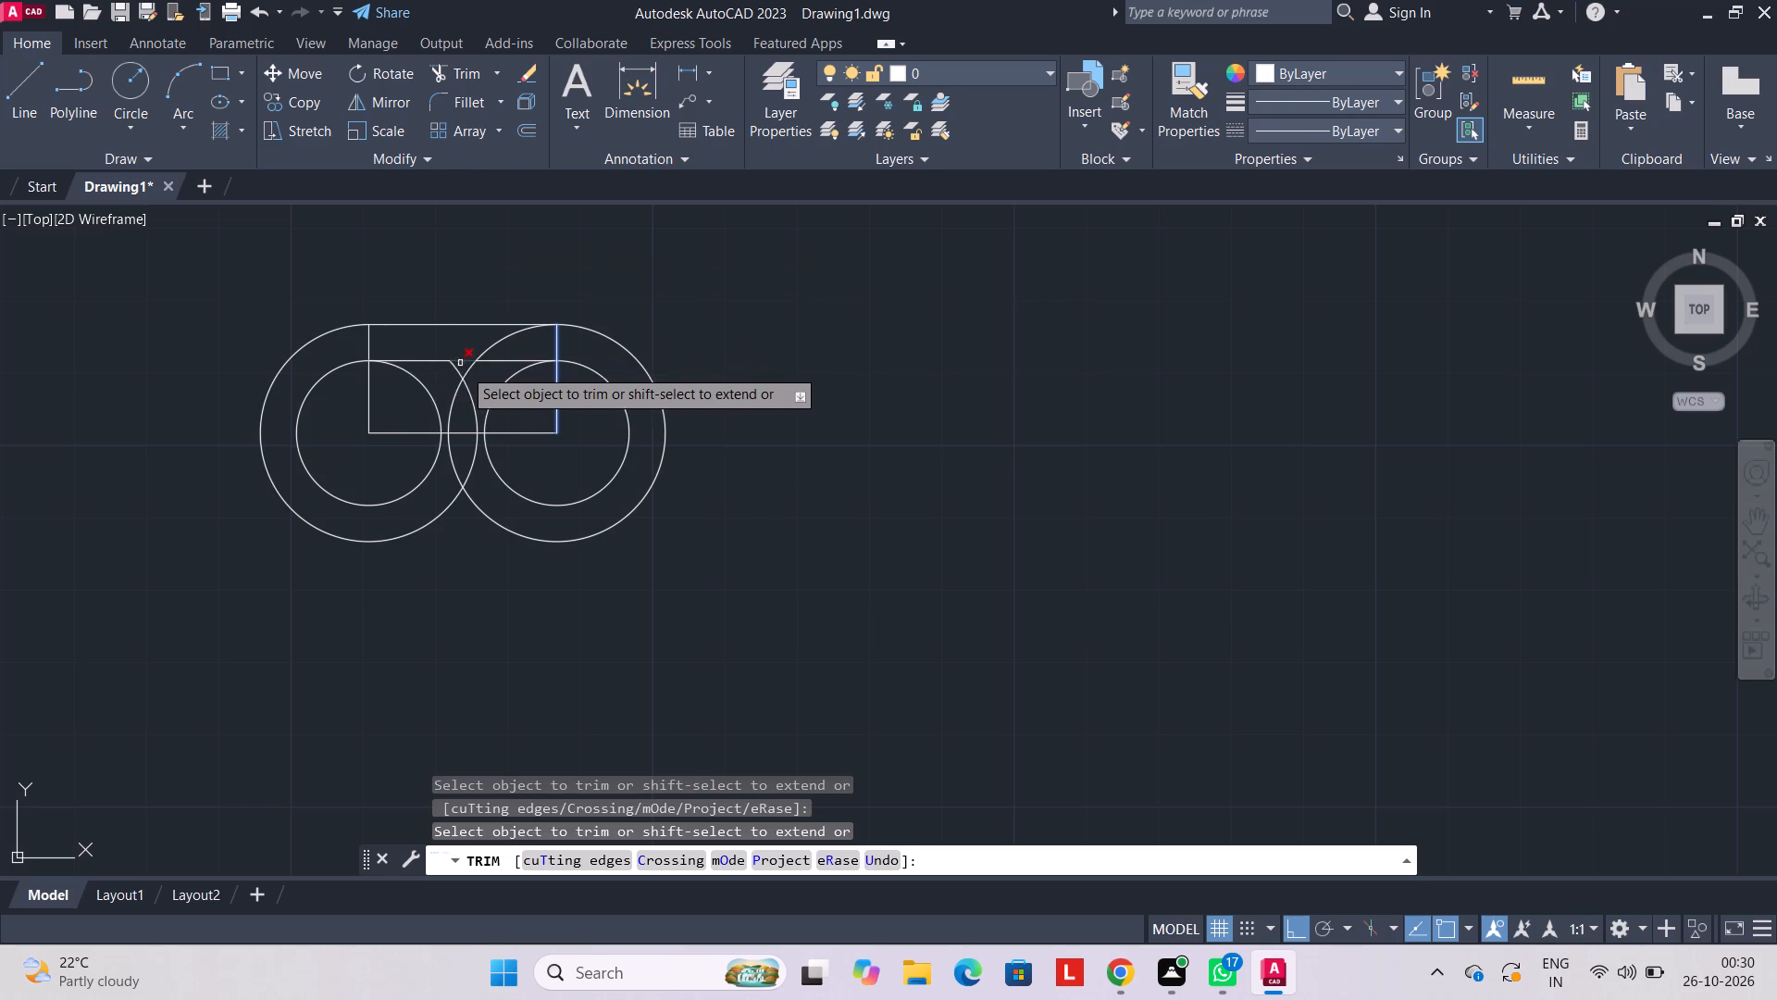
pyautogui.click(414, 381)
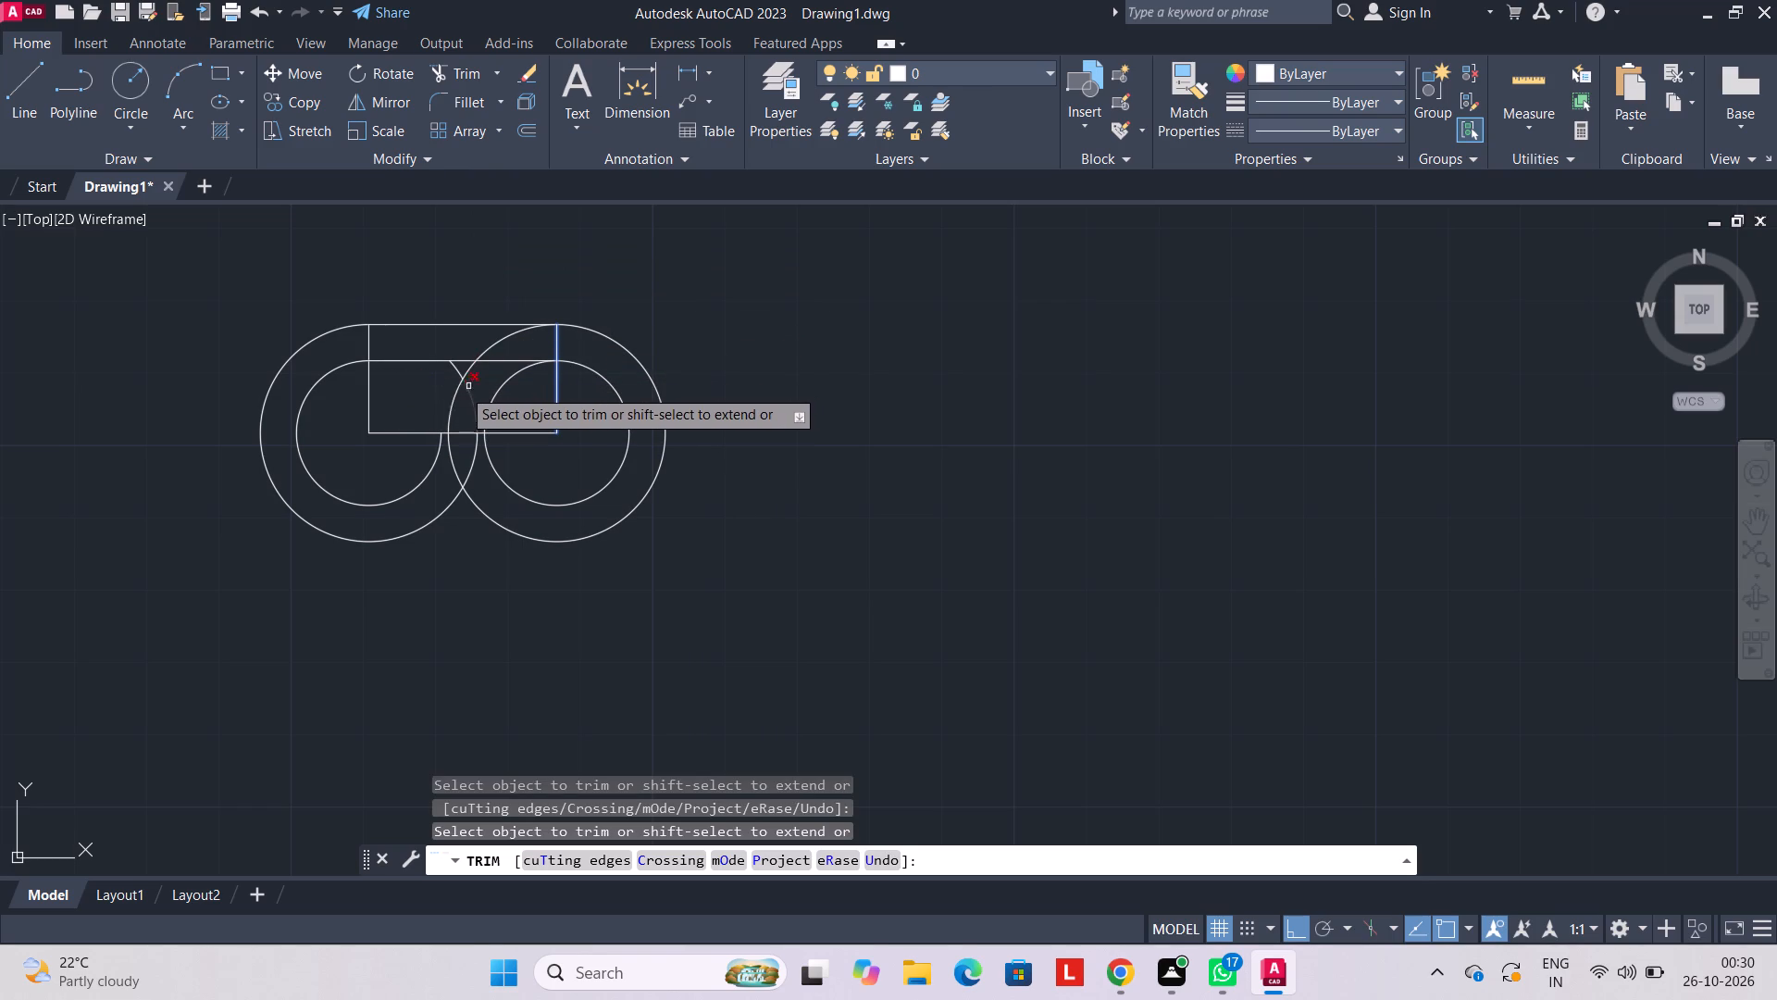
pyautogui.click(468, 395)
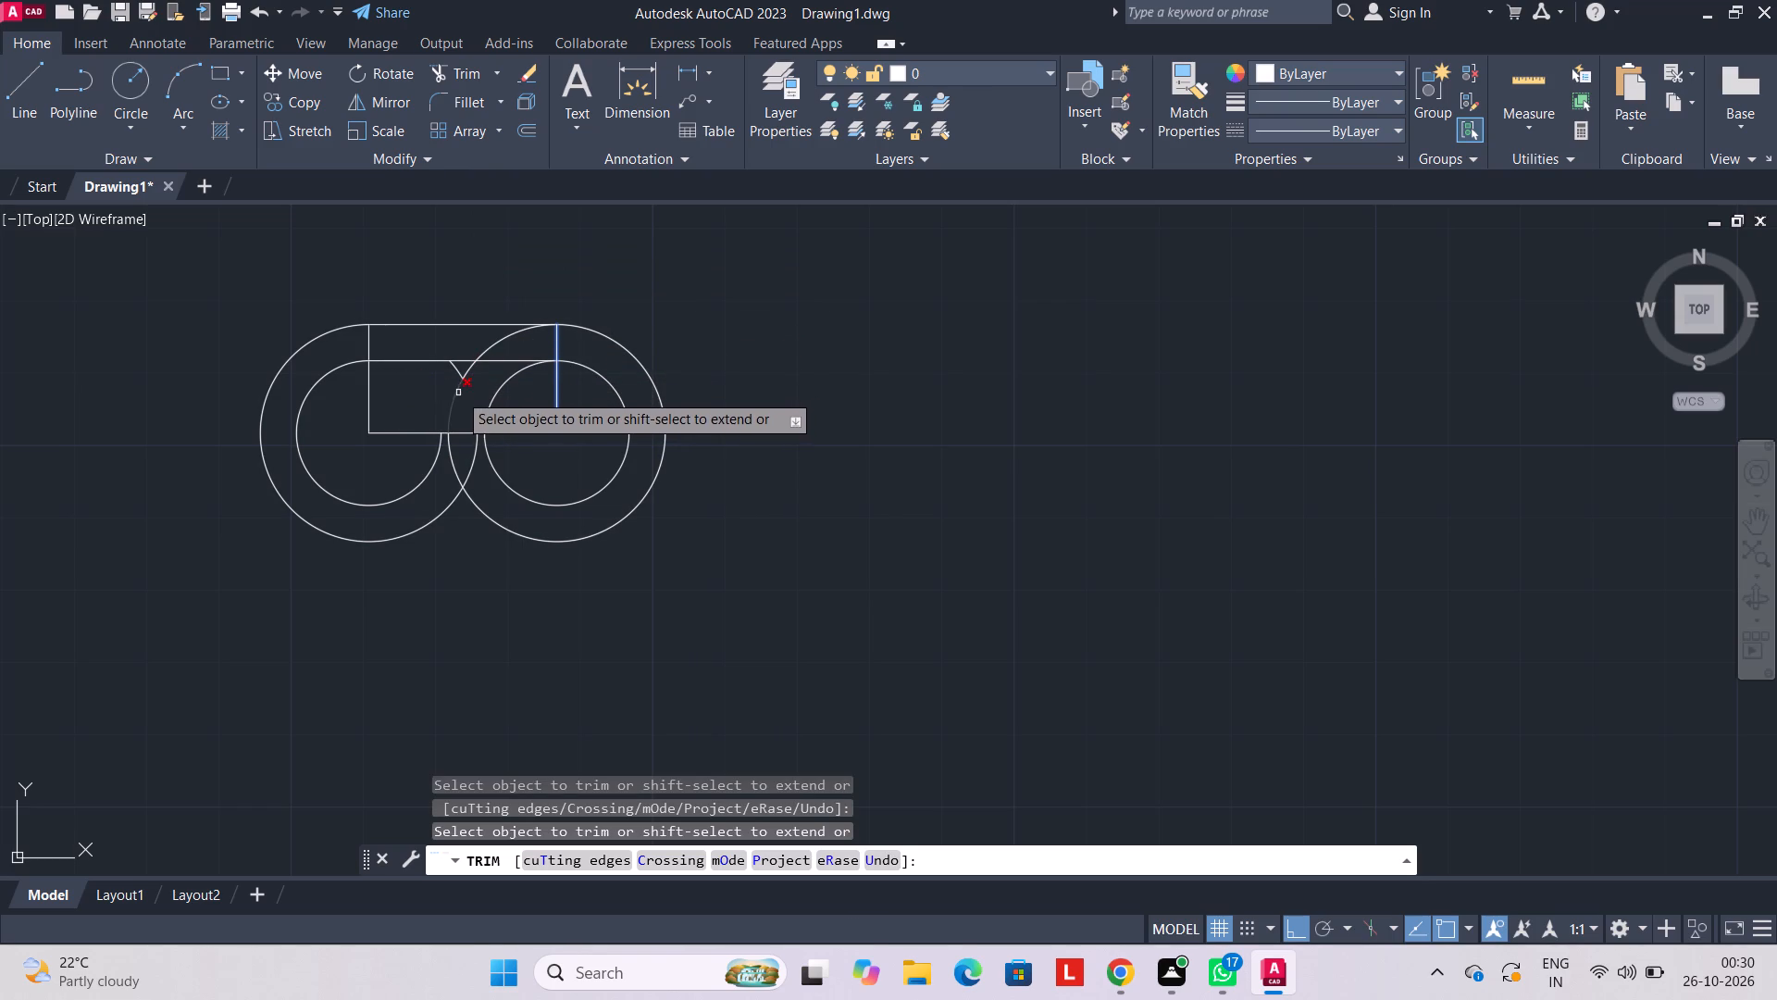
pyautogui.click(458, 396)
pyautogui.click(456, 370)
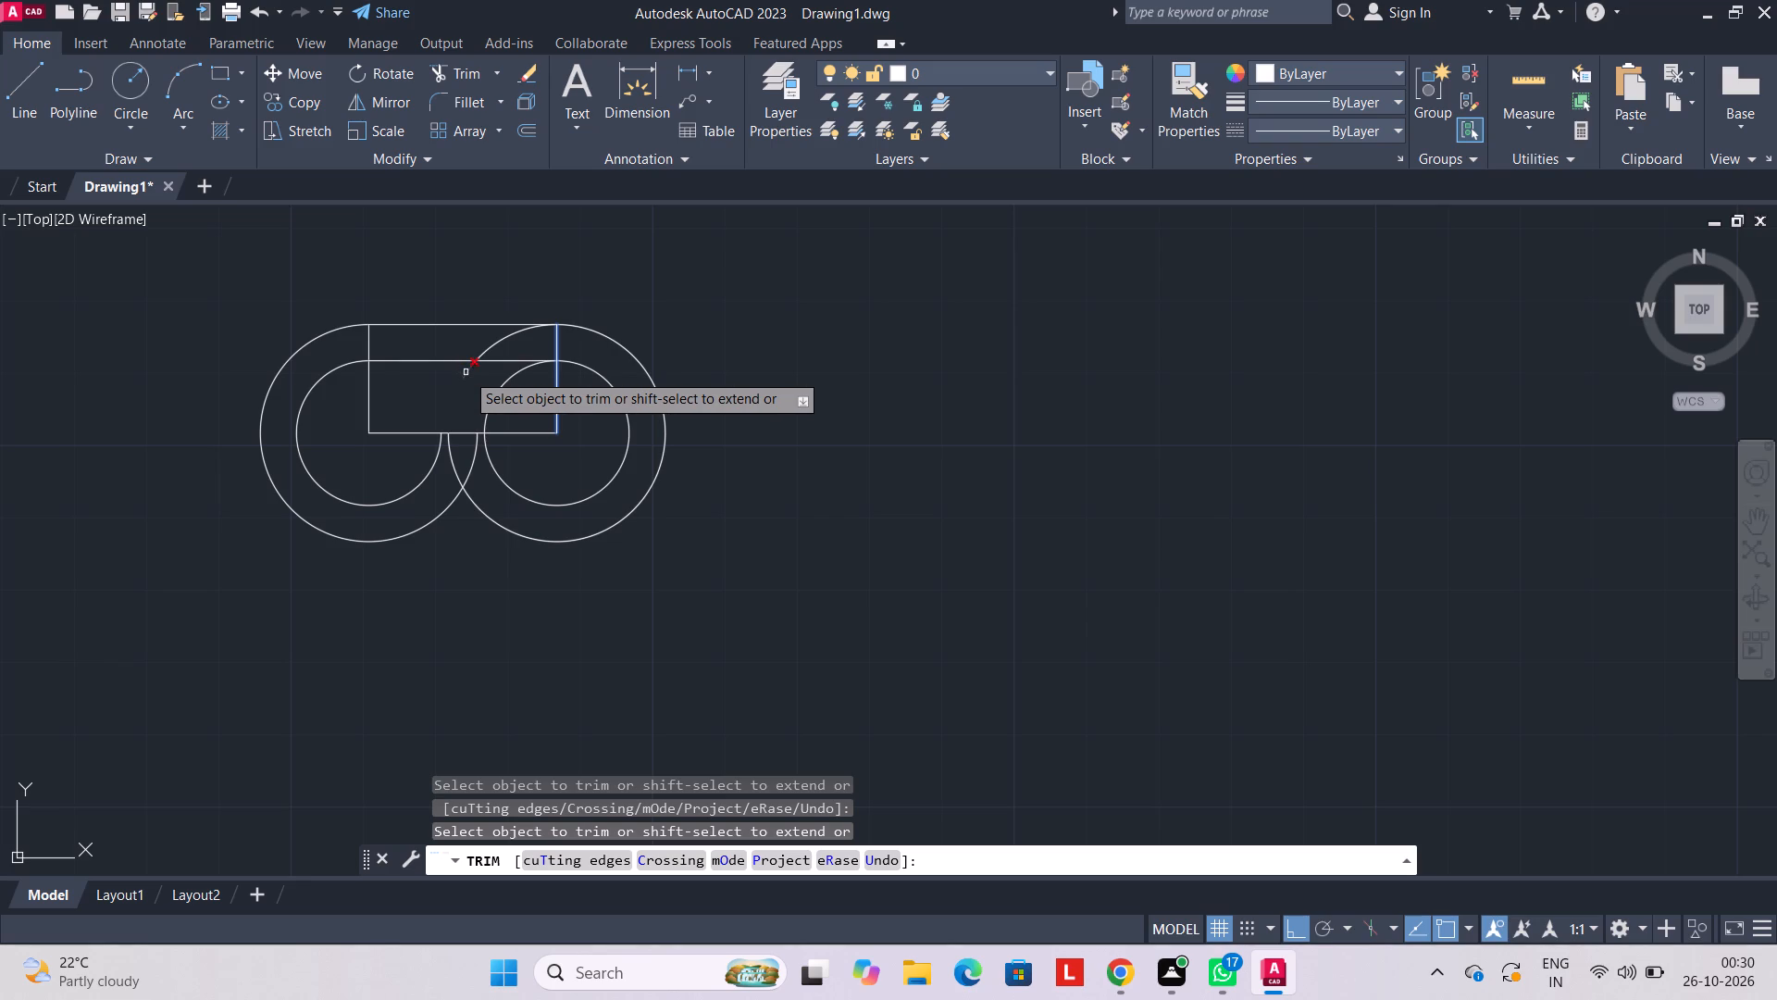
pyautogui.click(466, 372)
pyautogui.click(491, 344)
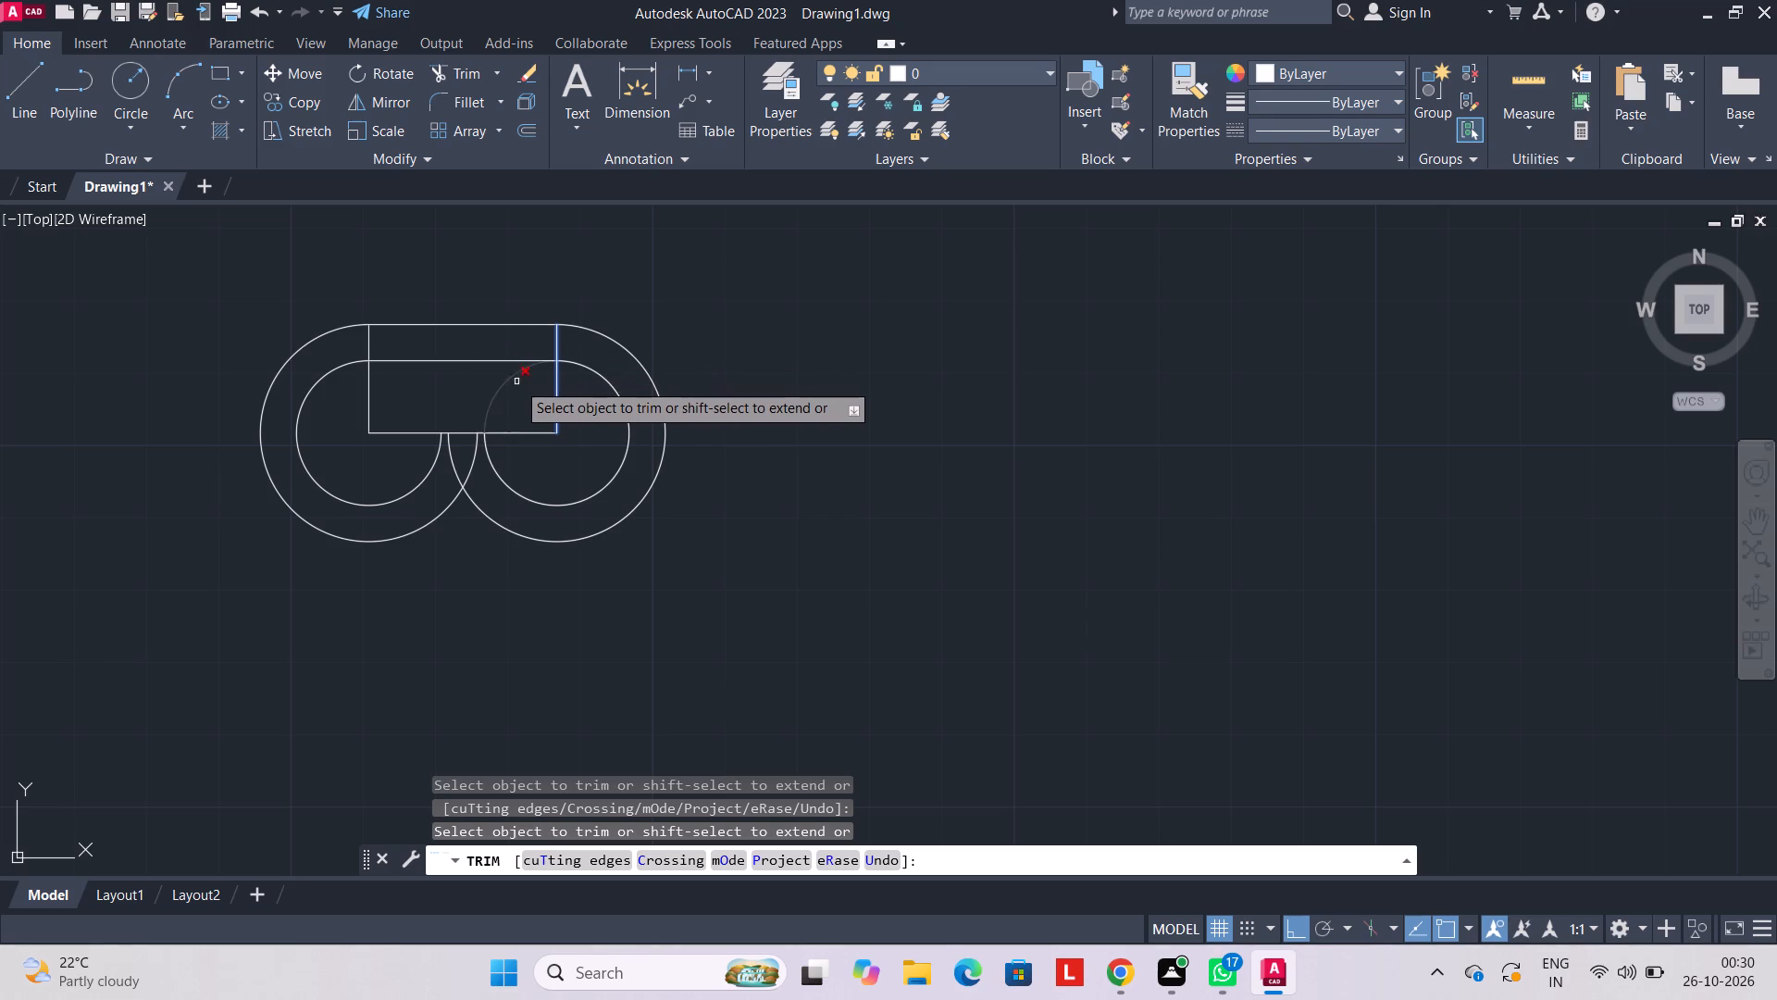
pyautogui.click(511, 380)
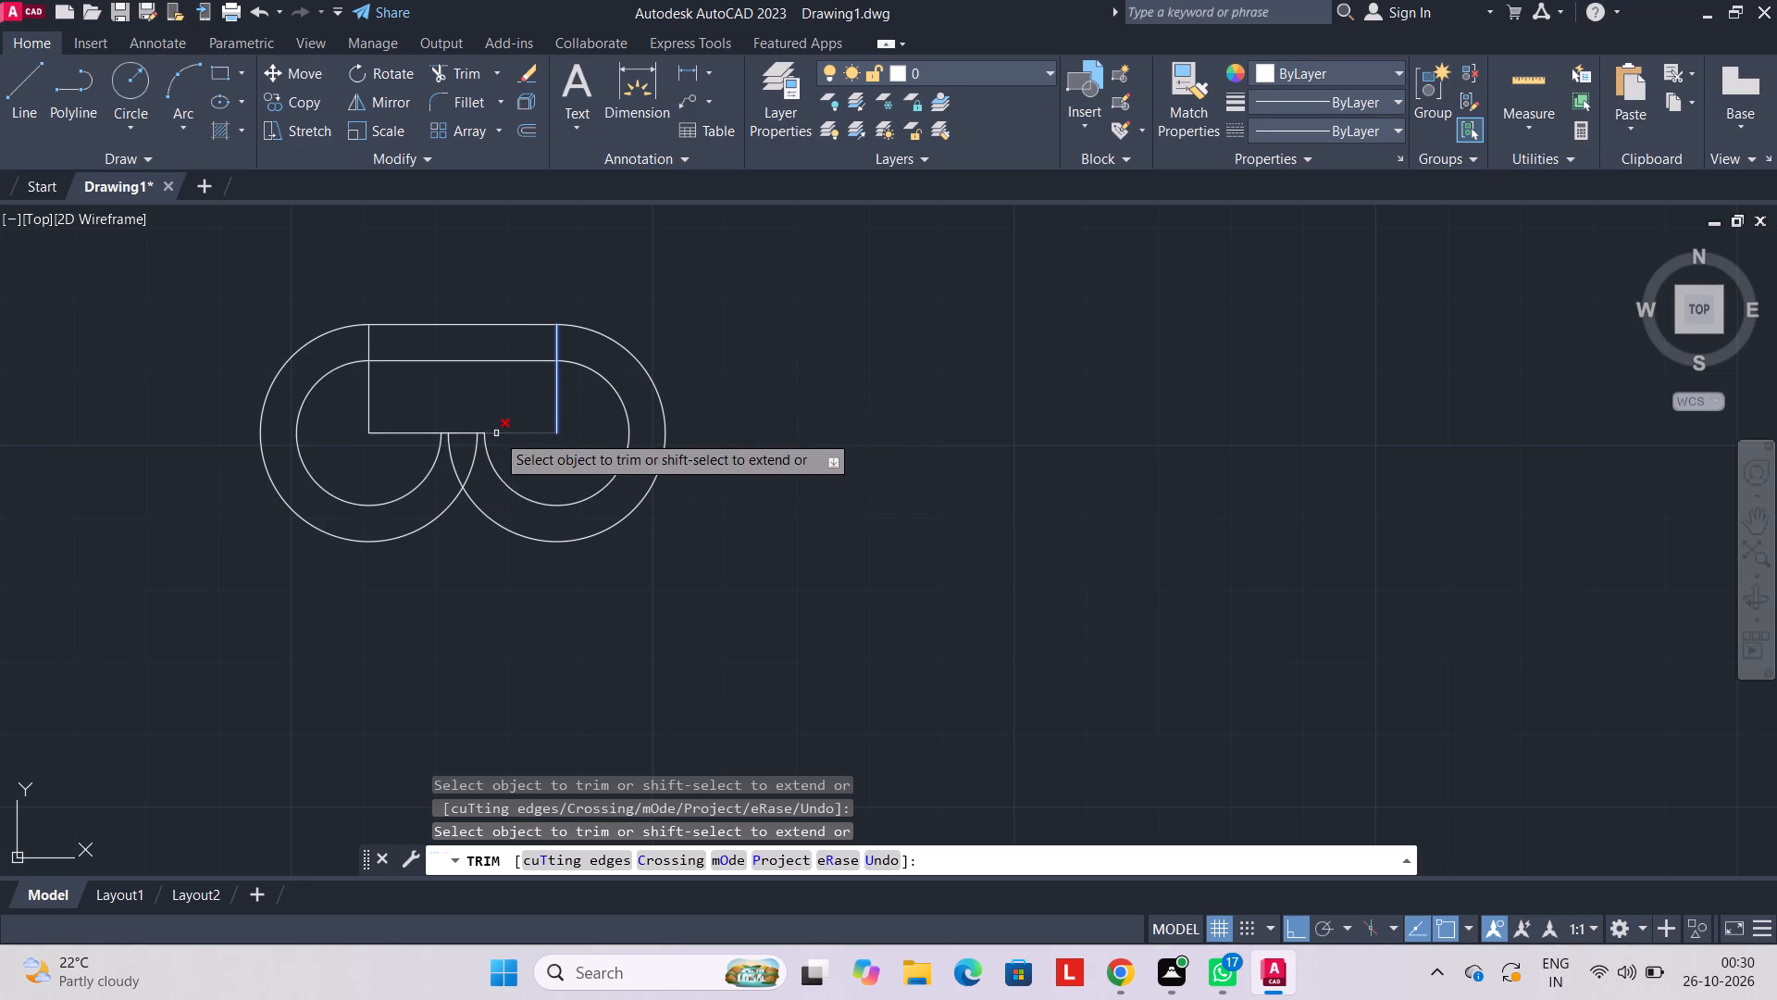
pyautogui.click(450, 447)
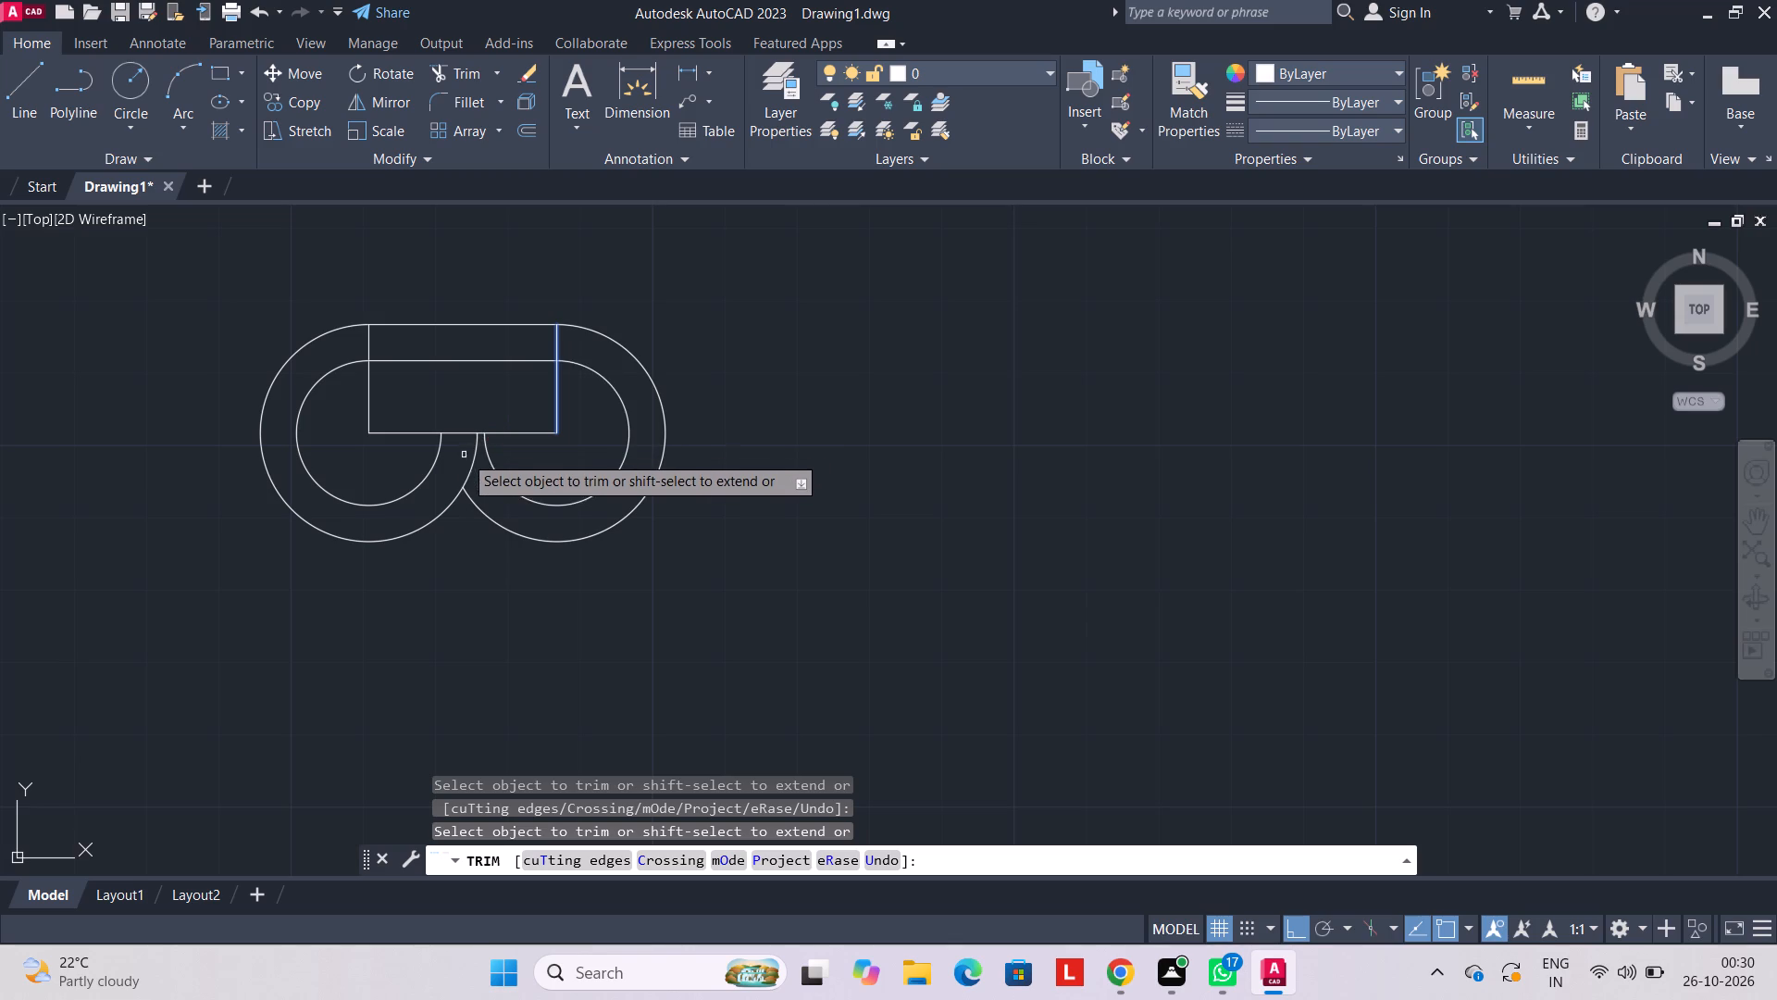
pyautogui.click(473, 460)
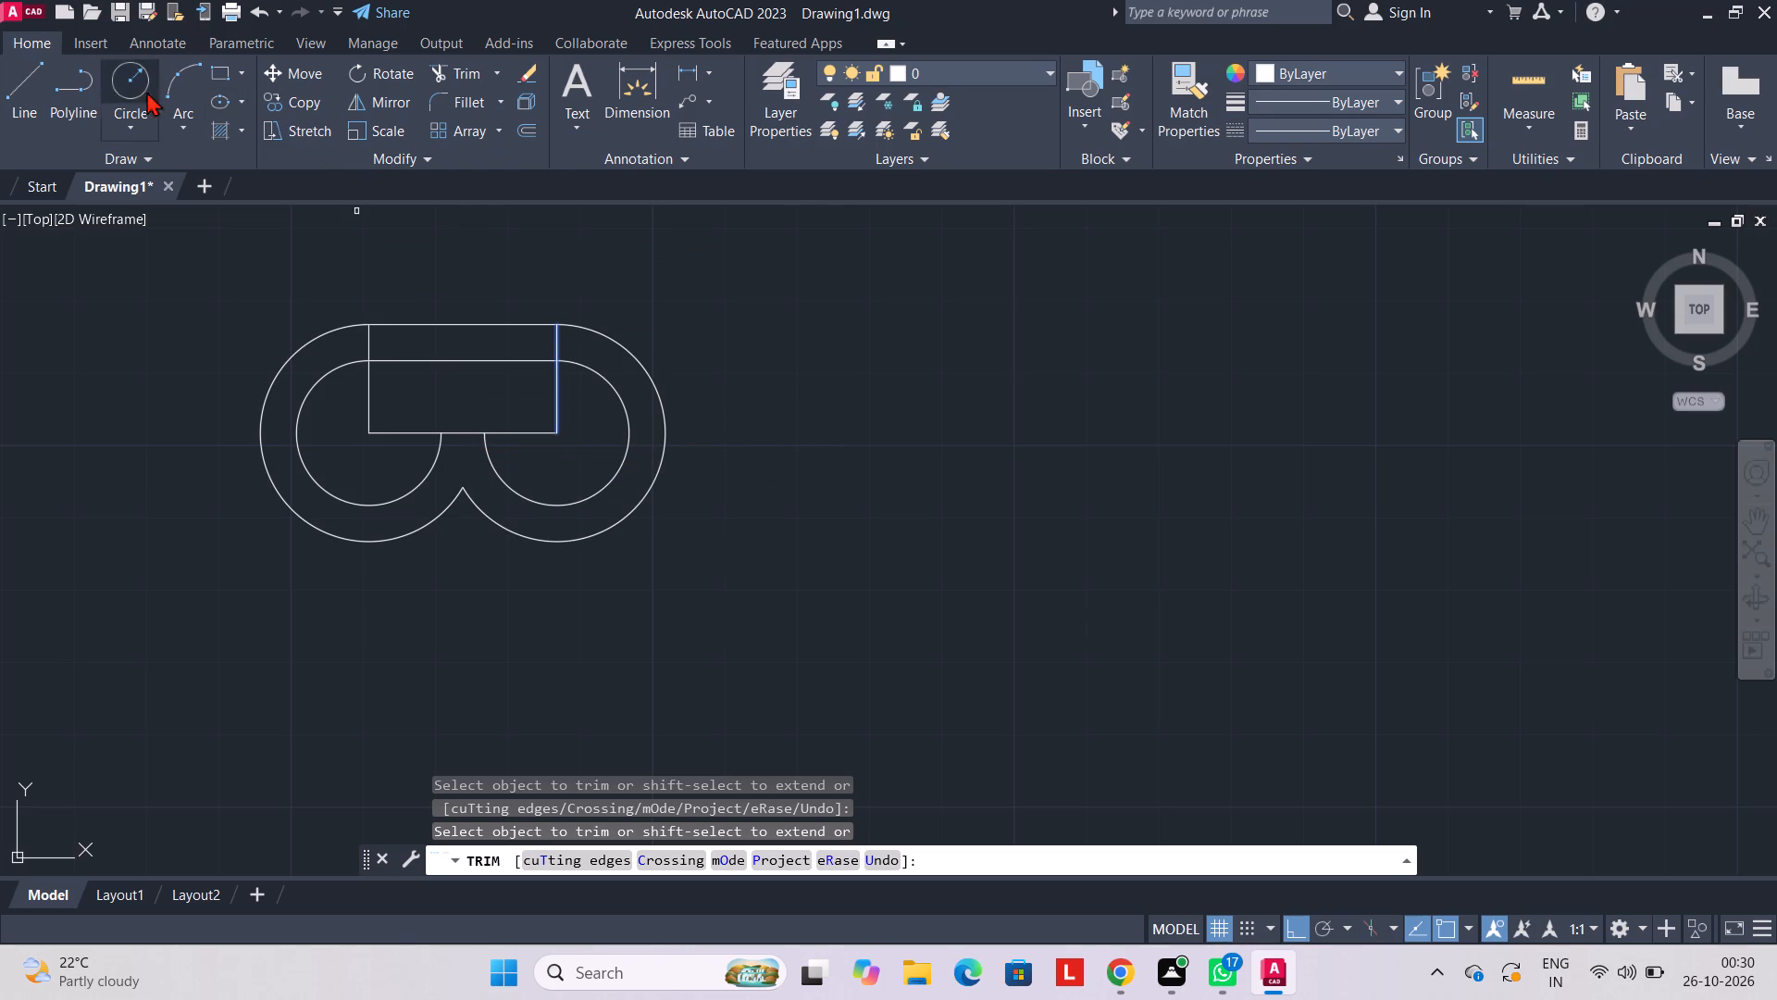
# Draw connected lines from the first circle center down below the outer arcs, 26 units across, and up to the second center.
pyautogui.click(24, 78)
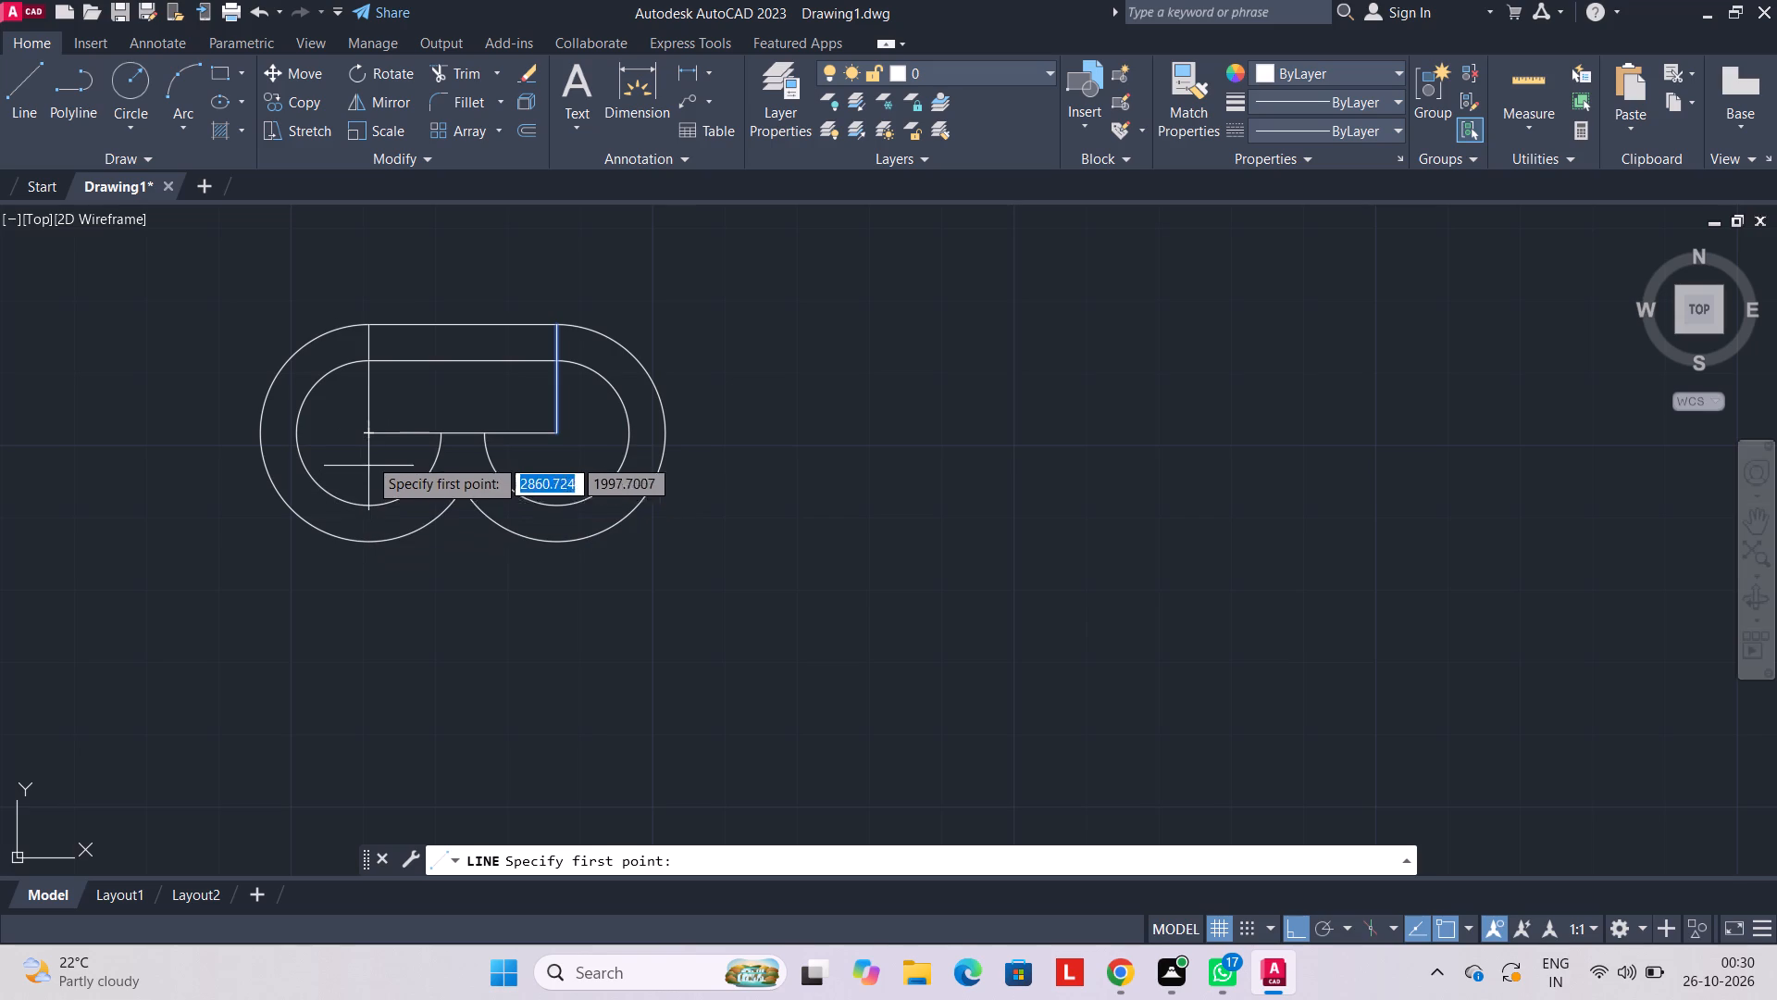
pyautogui.click(368, 435)
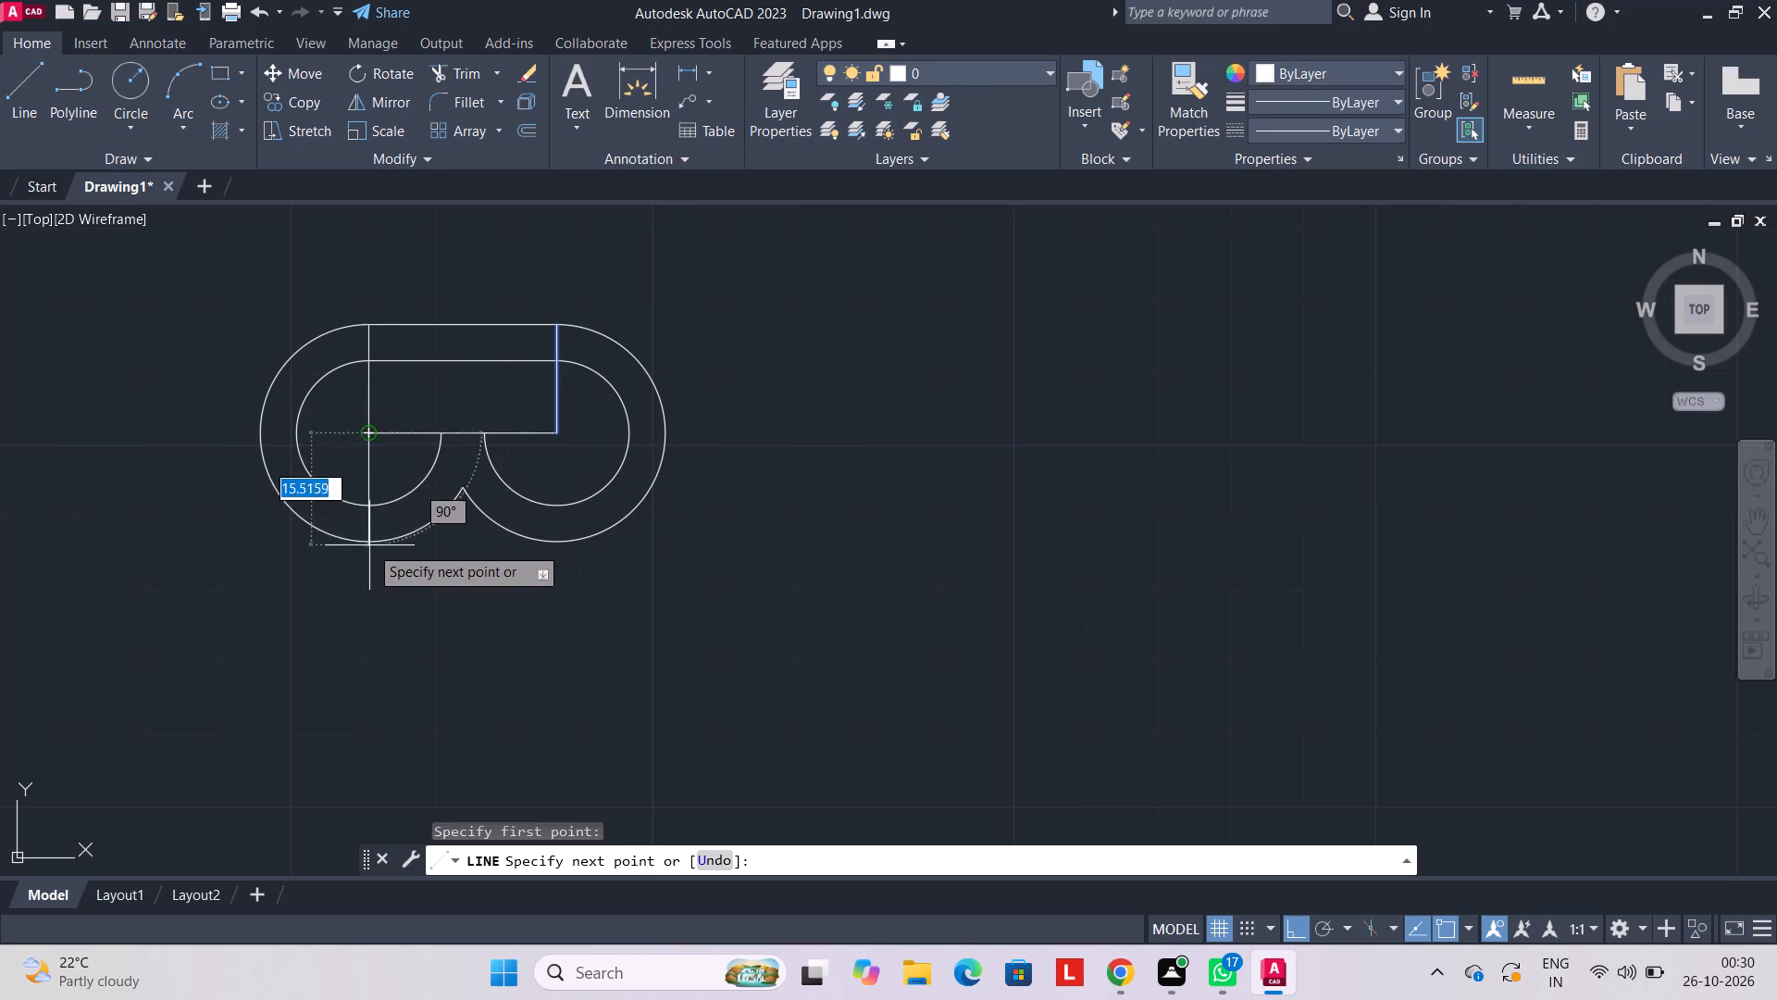
pyautogui.click(368, 606)
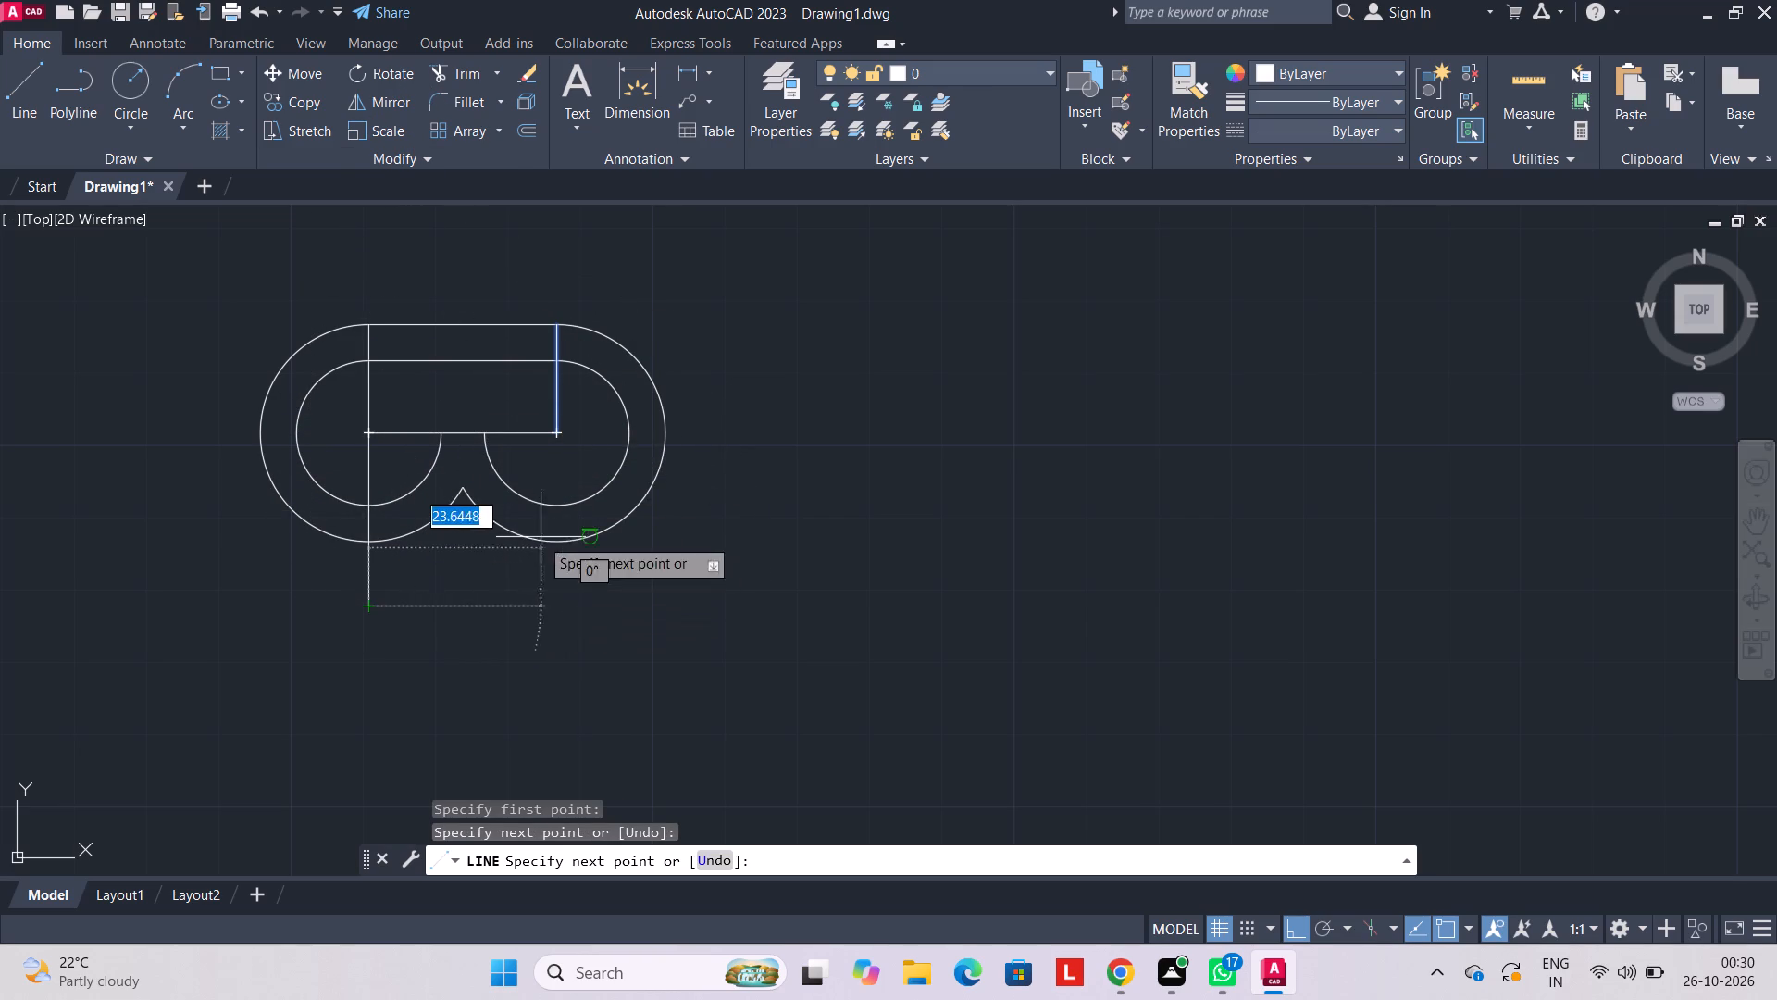
pyautogui.click(557, 608)
pyautogui.click(556, 429)
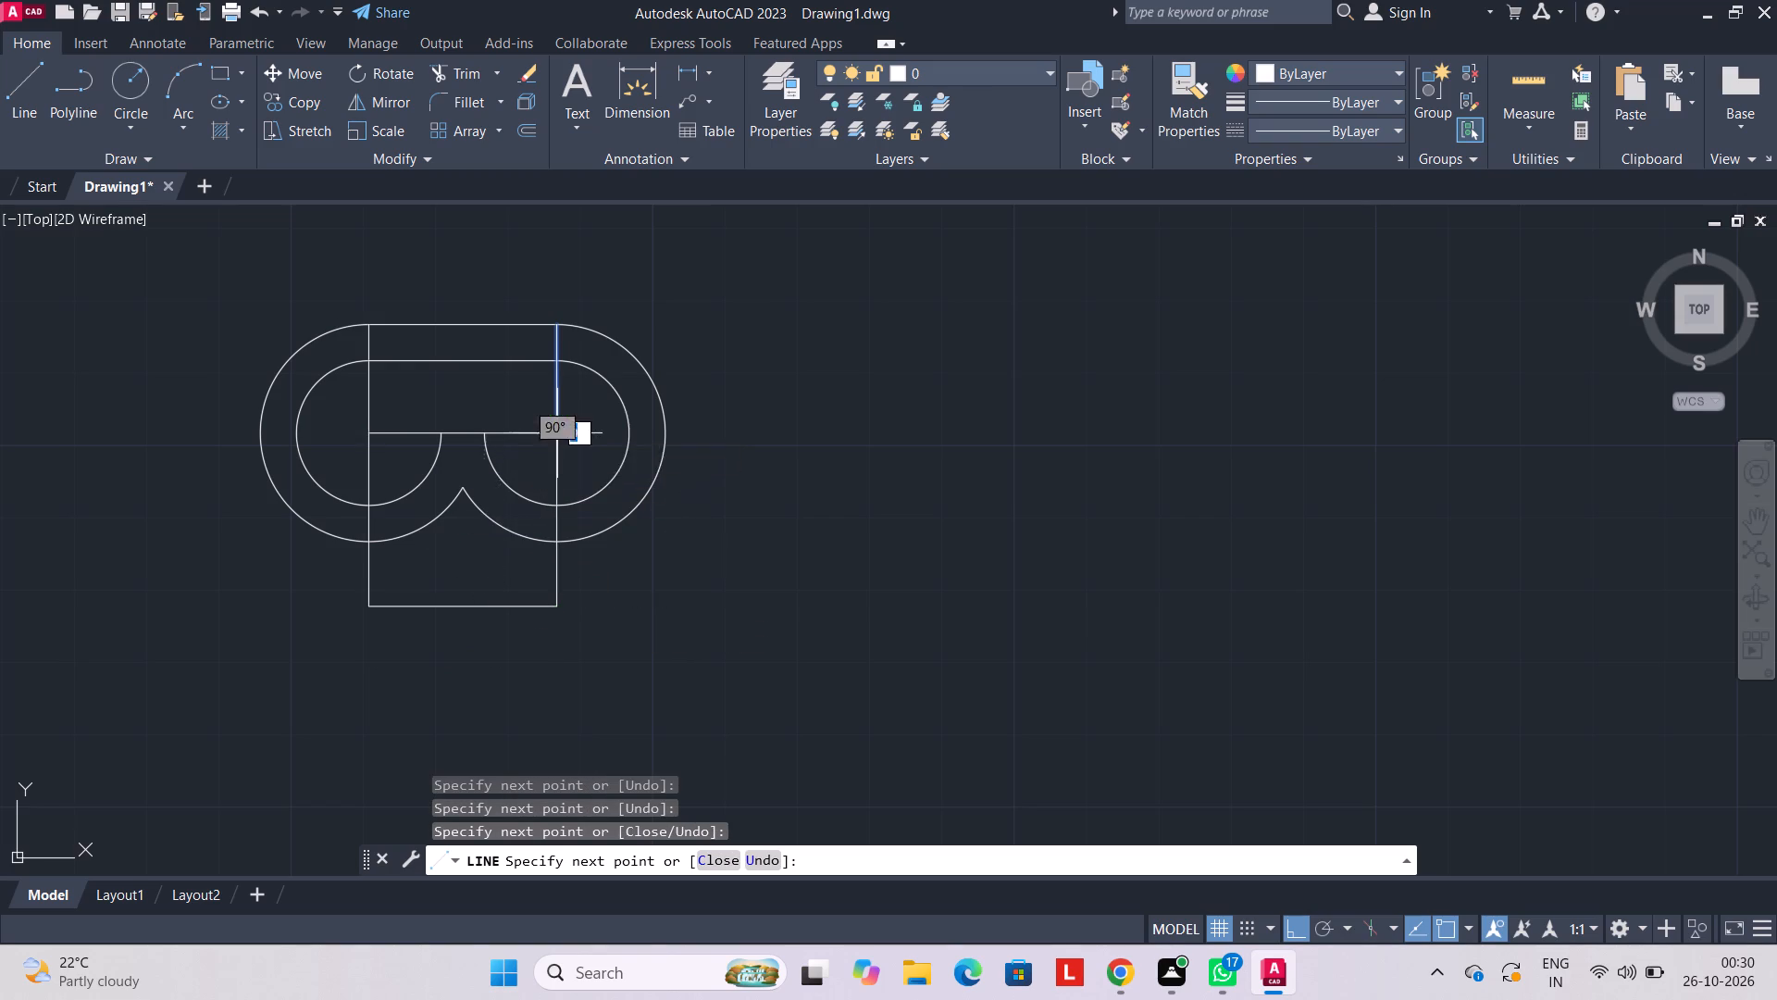
# Trim away the lowest horizontal line and both vertical line pieces that extend below the outer arcs.
pyautogui.click(463, 74)
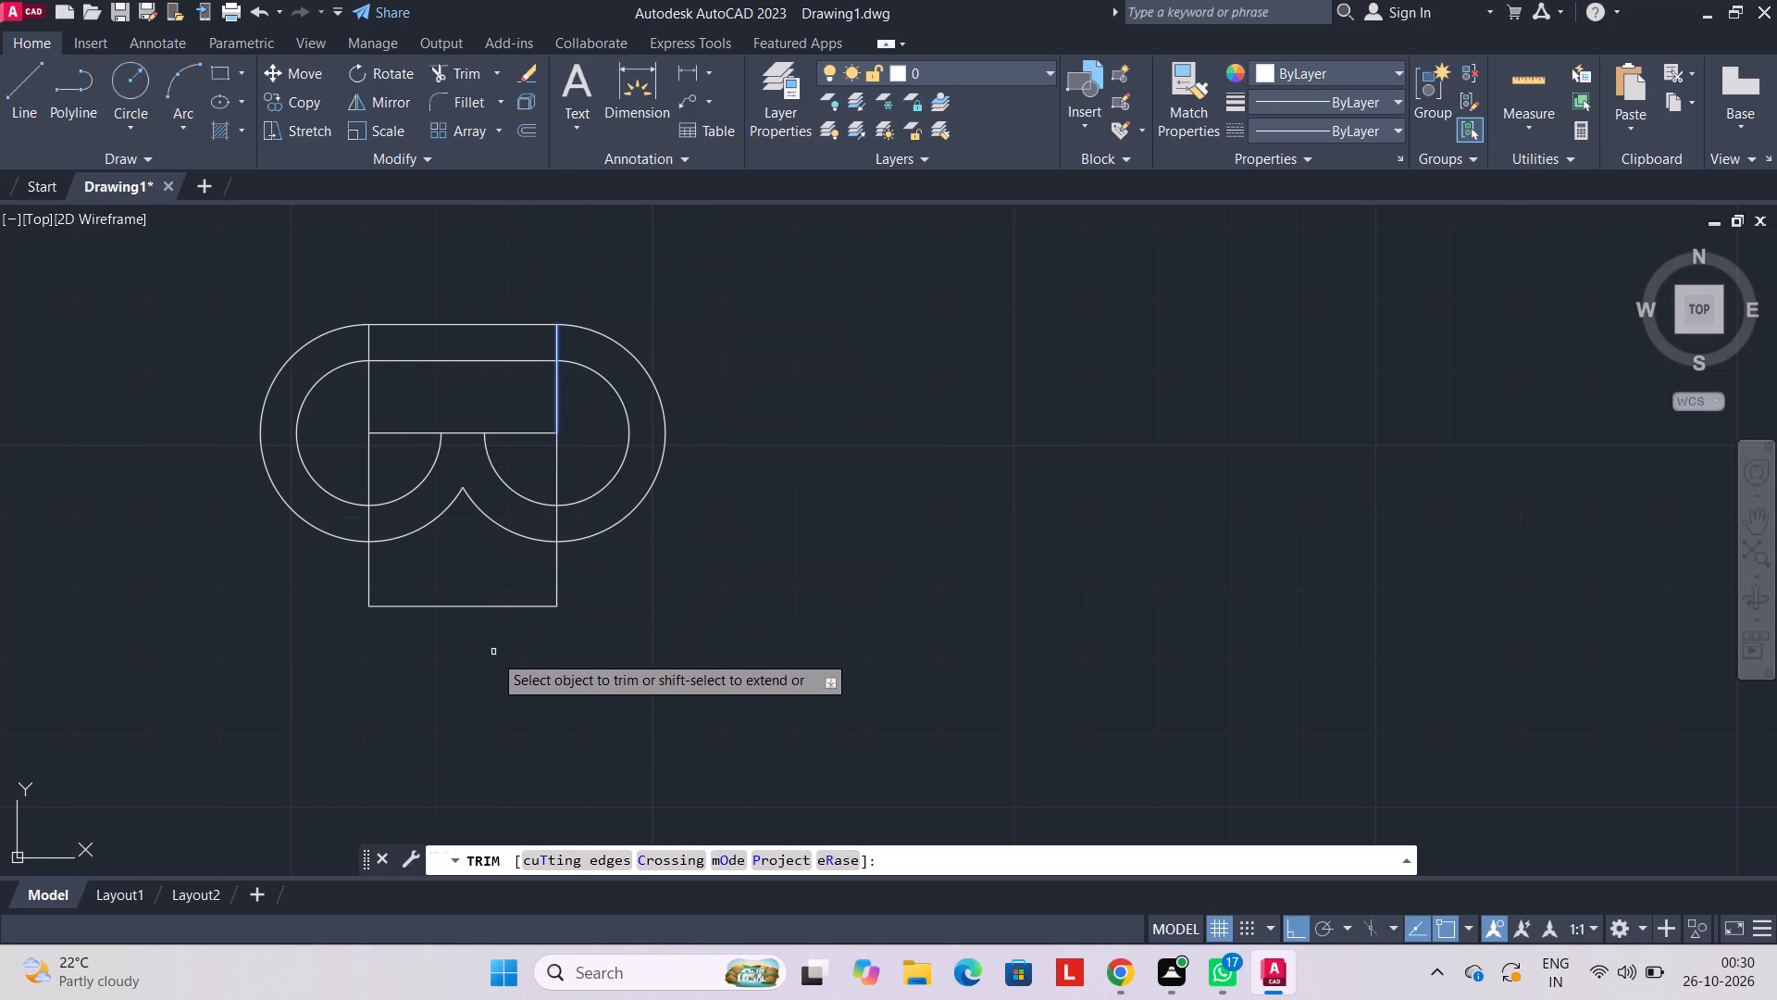
pyautogui.click(466, 608)
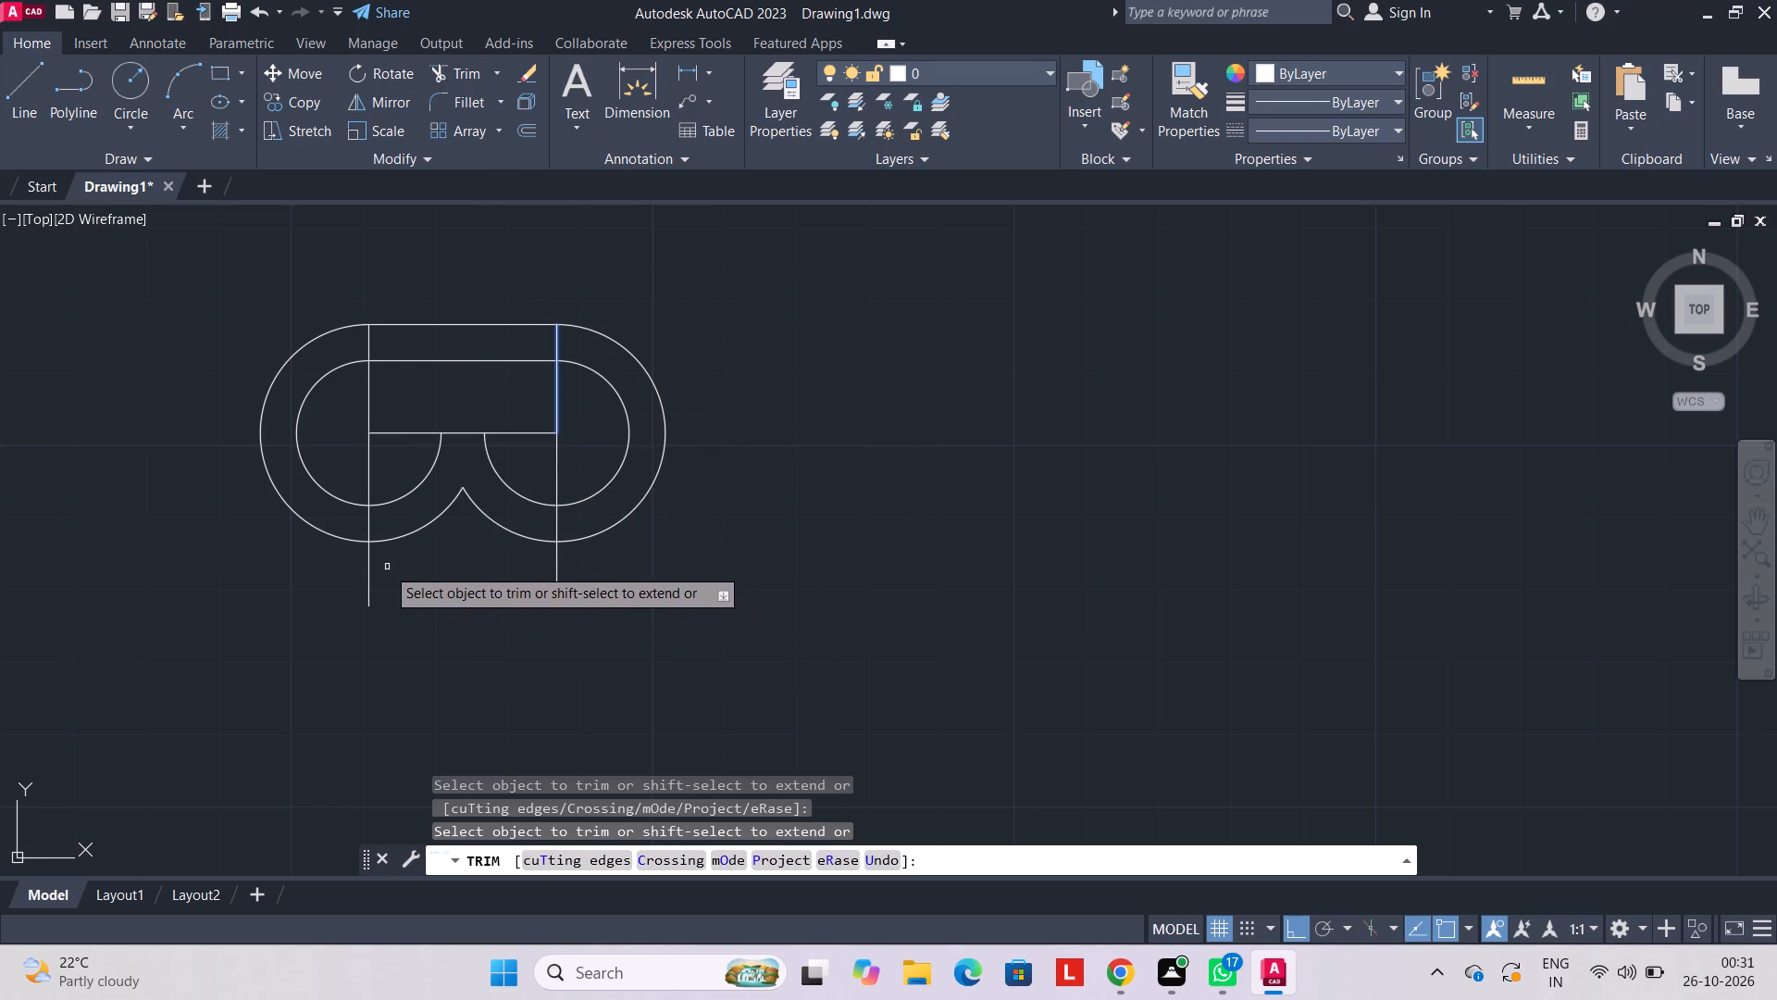
pyautogui.click(371, 566)
pyautogui.click(556, 589)
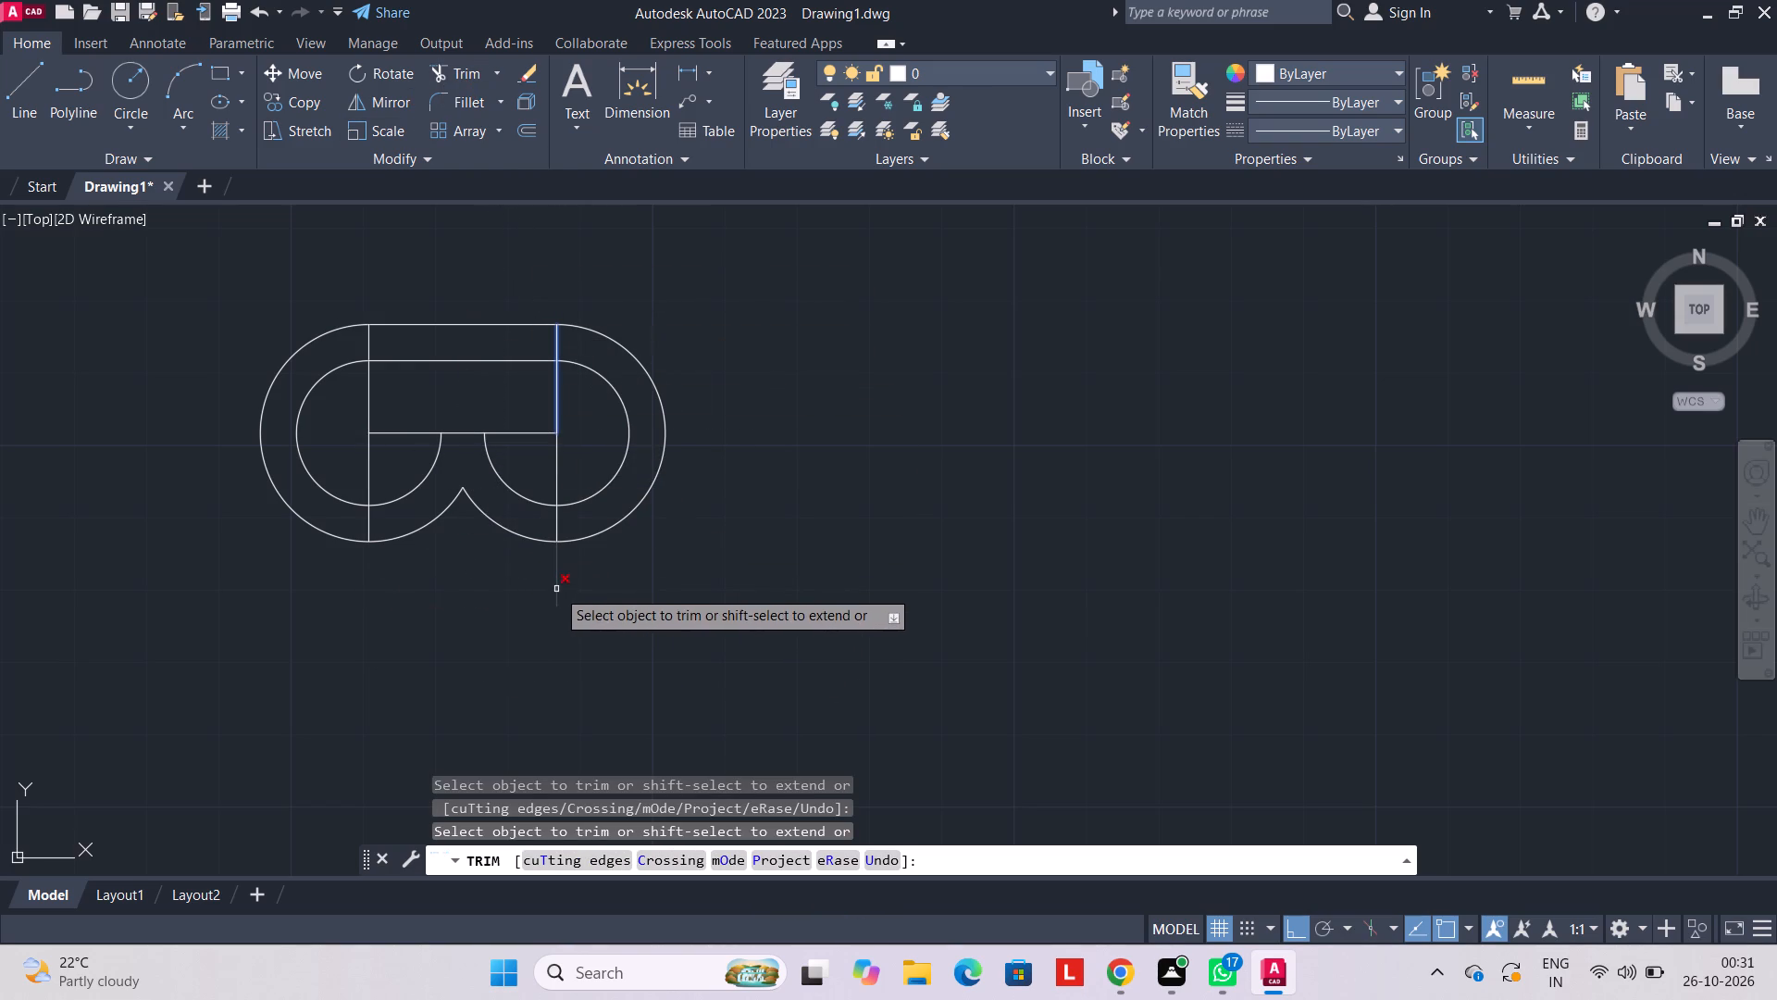
# Trim the first vertical inside the inner circle, the whole center line, and the inward-facing lower arcs of all four circles.
pyautogui.click(370, 462)
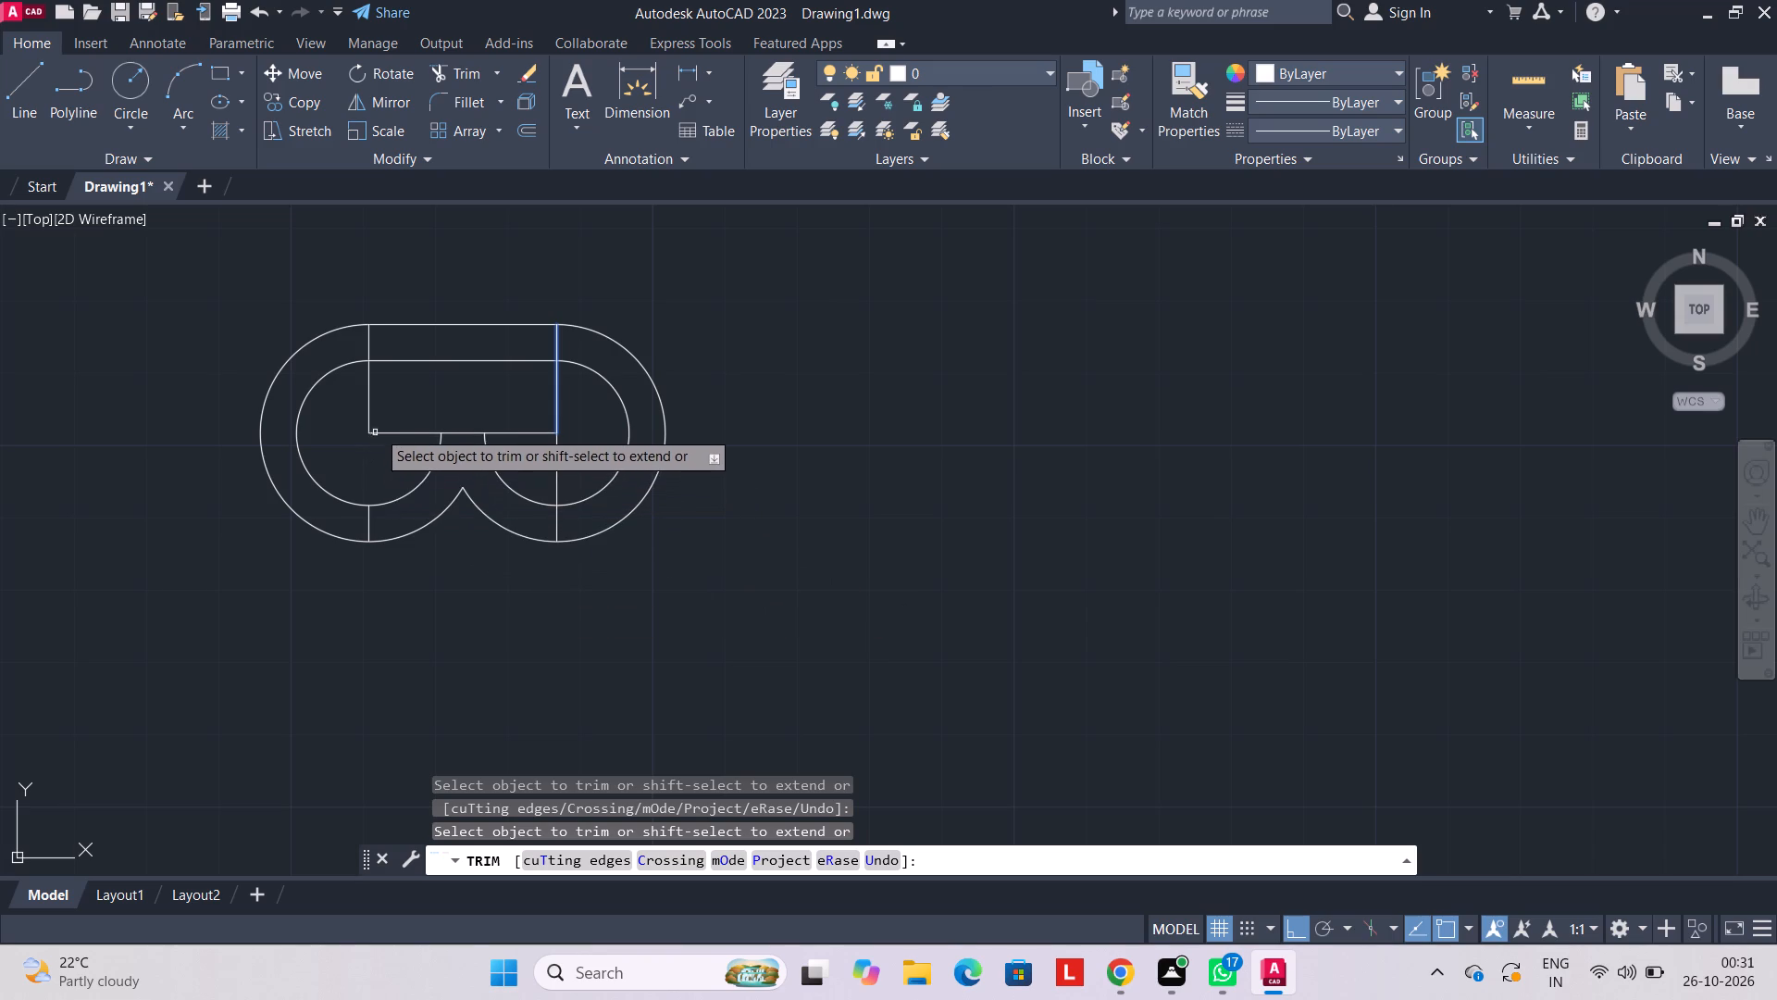
pyautogui.click(367, 393)
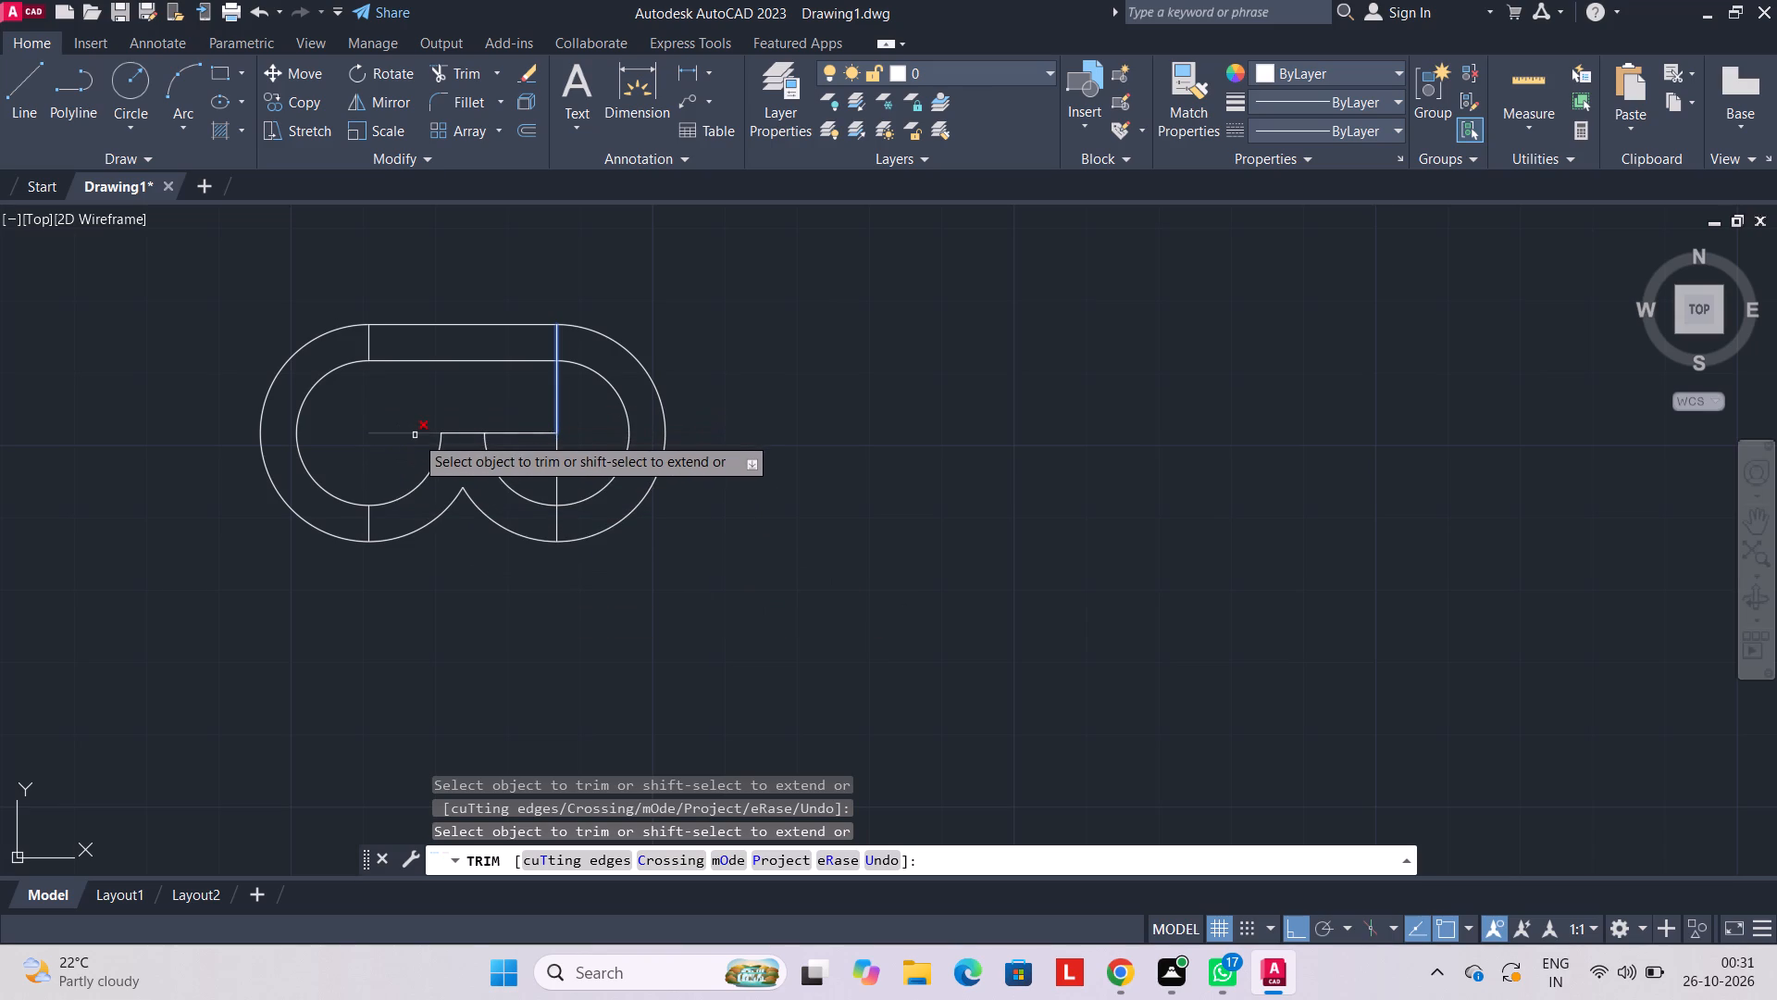
pyautogui.click(415, 435)
pyautogui.click(462, 435)
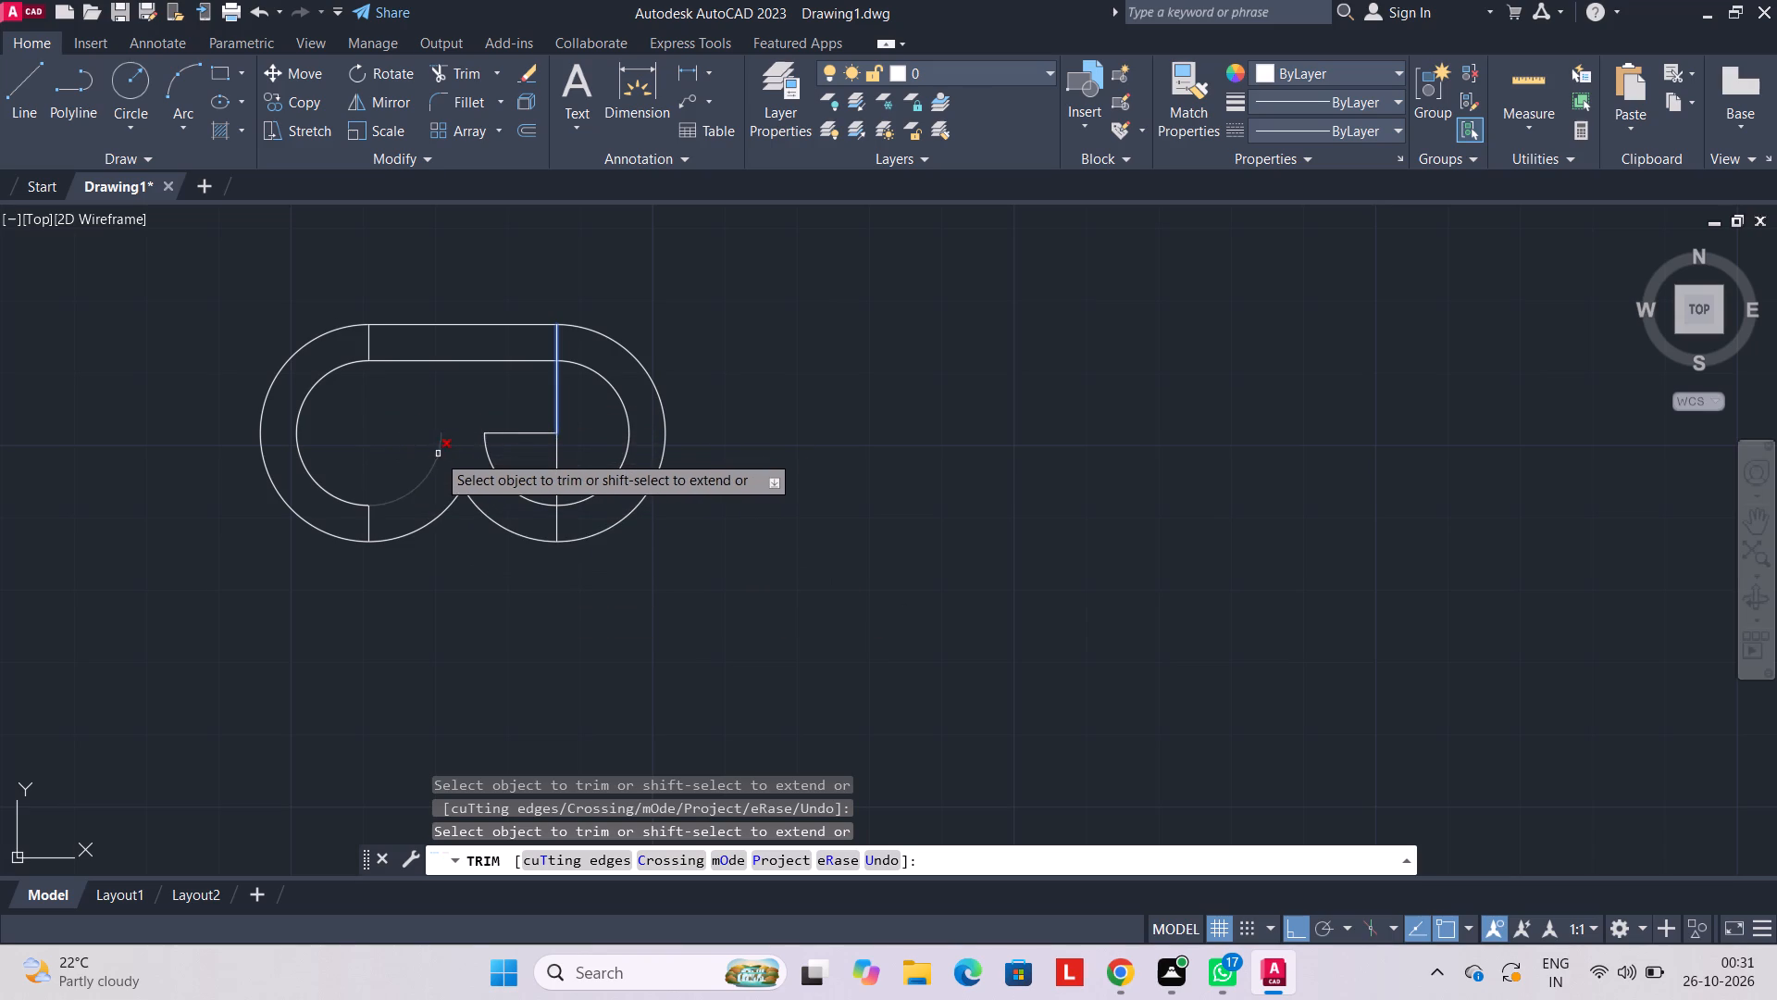
pyautogui.click(434, 454)
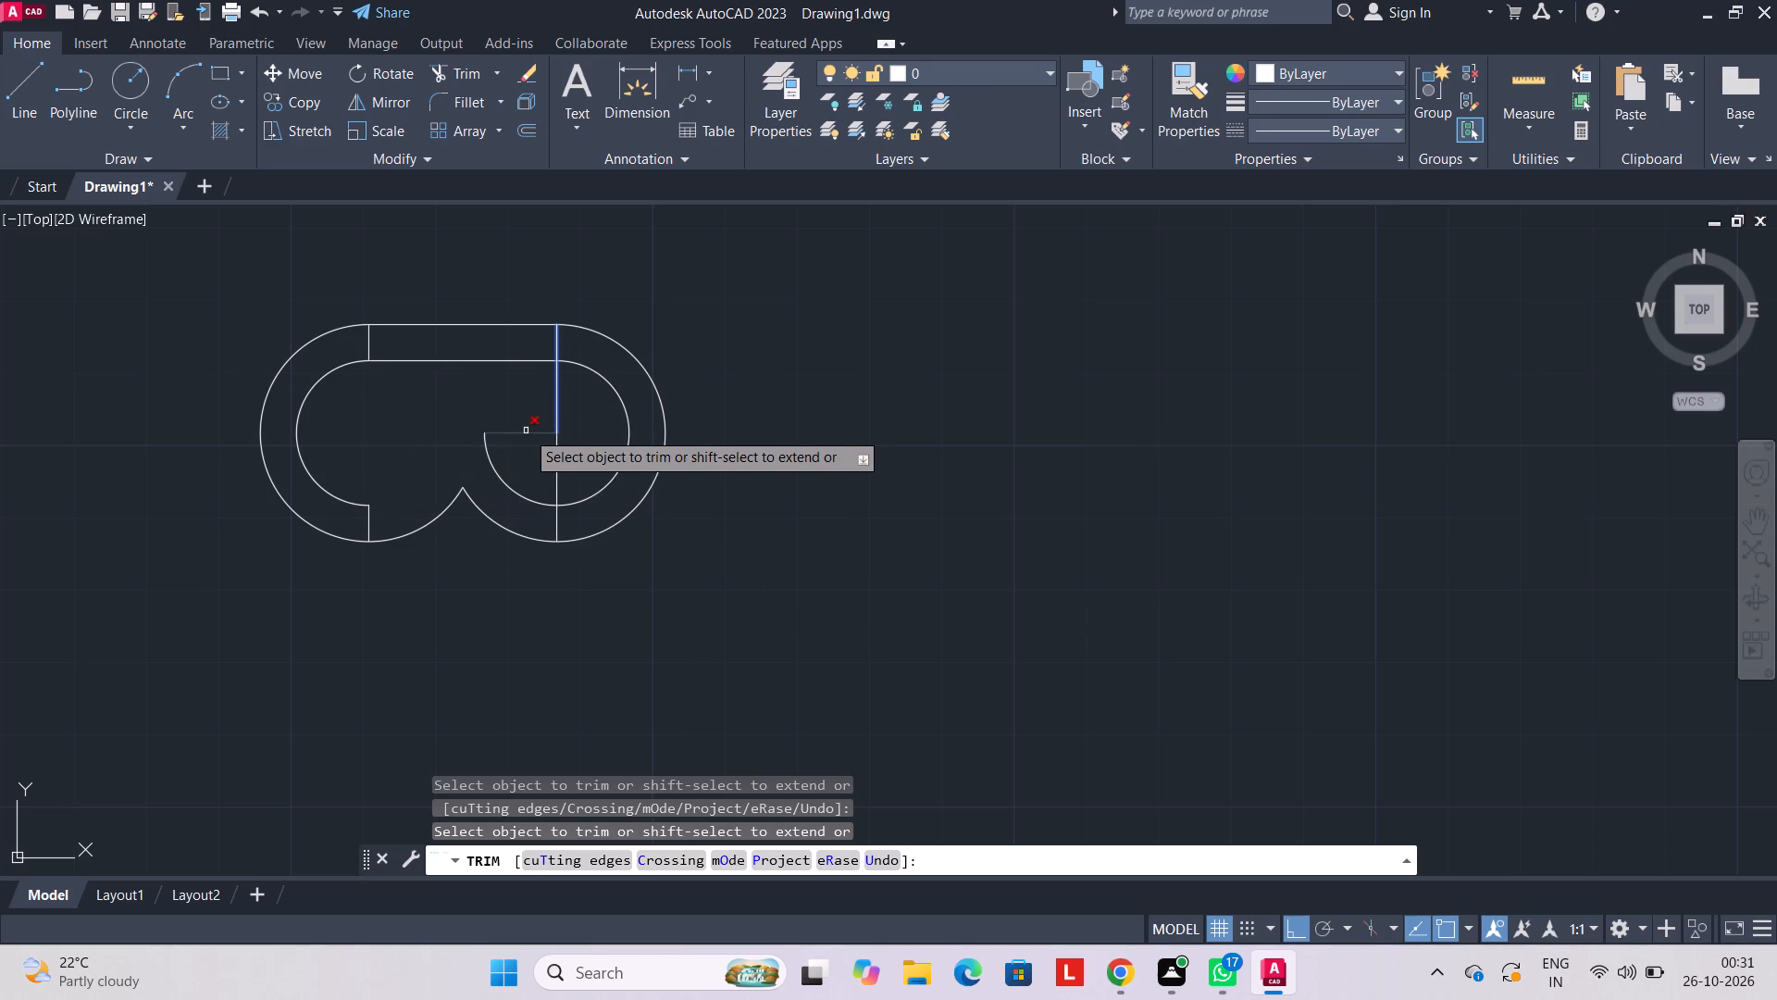
pyautogui.click(526, 431)
pyautogui.click(490, 450)
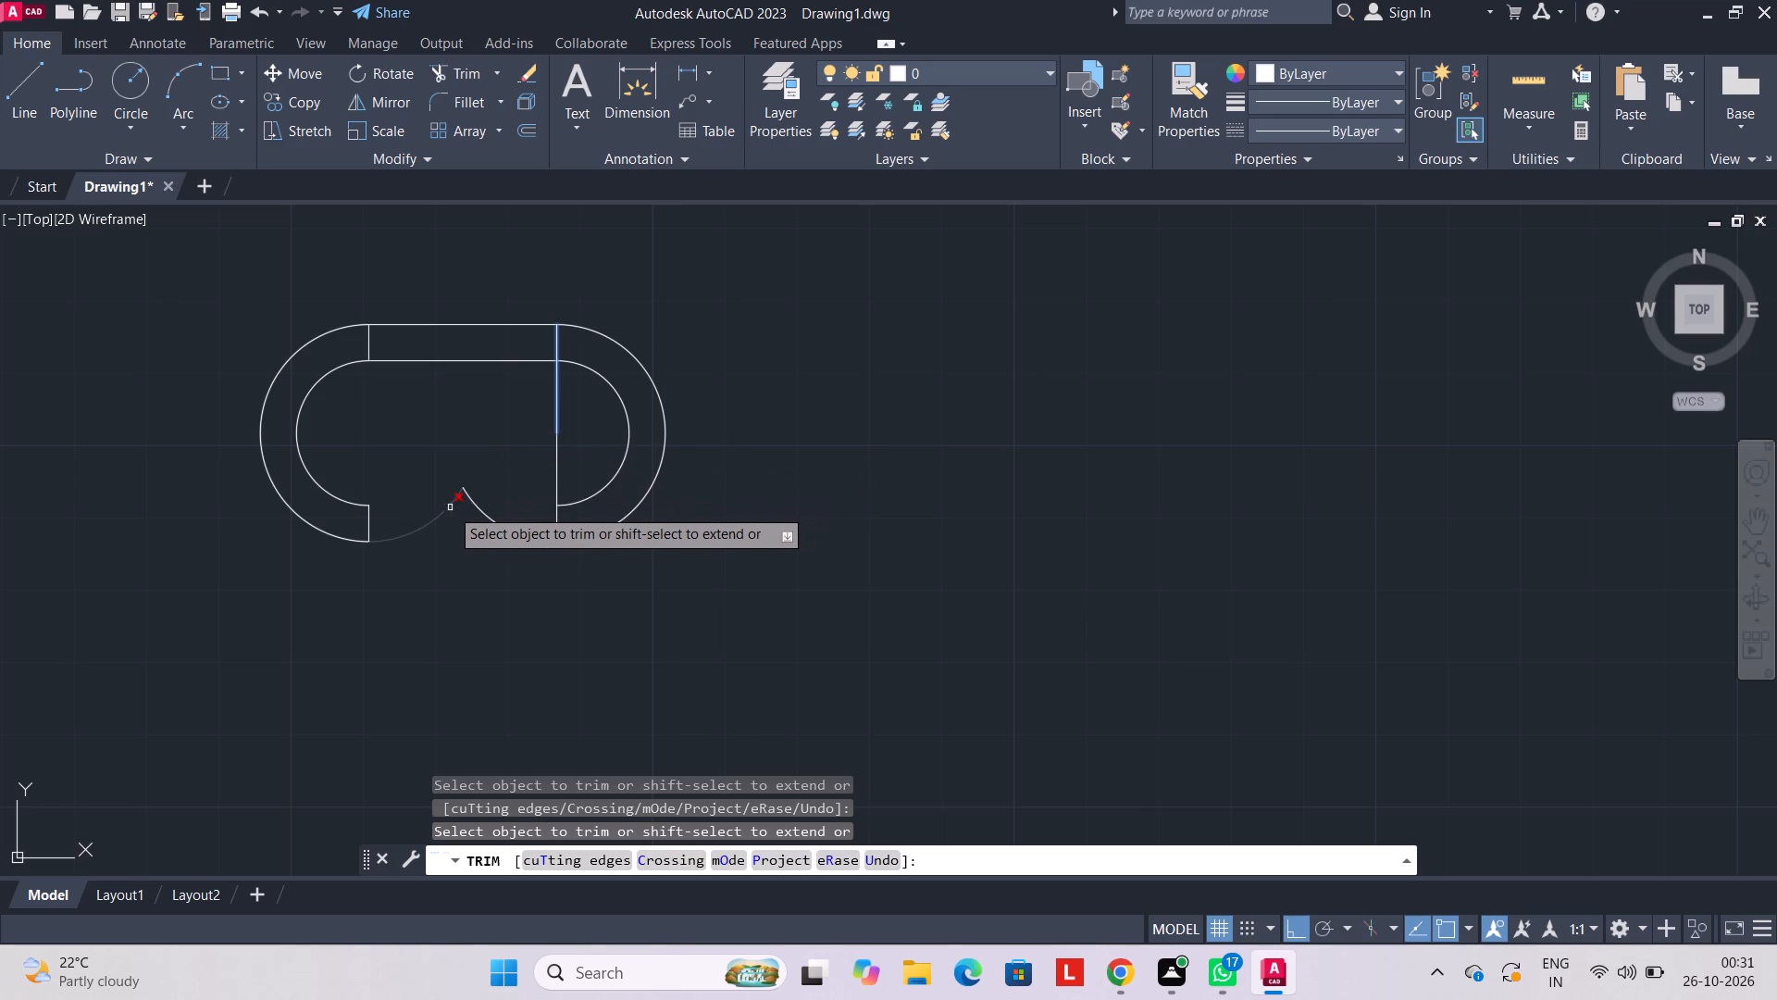
pyautogui.click(445, 506)
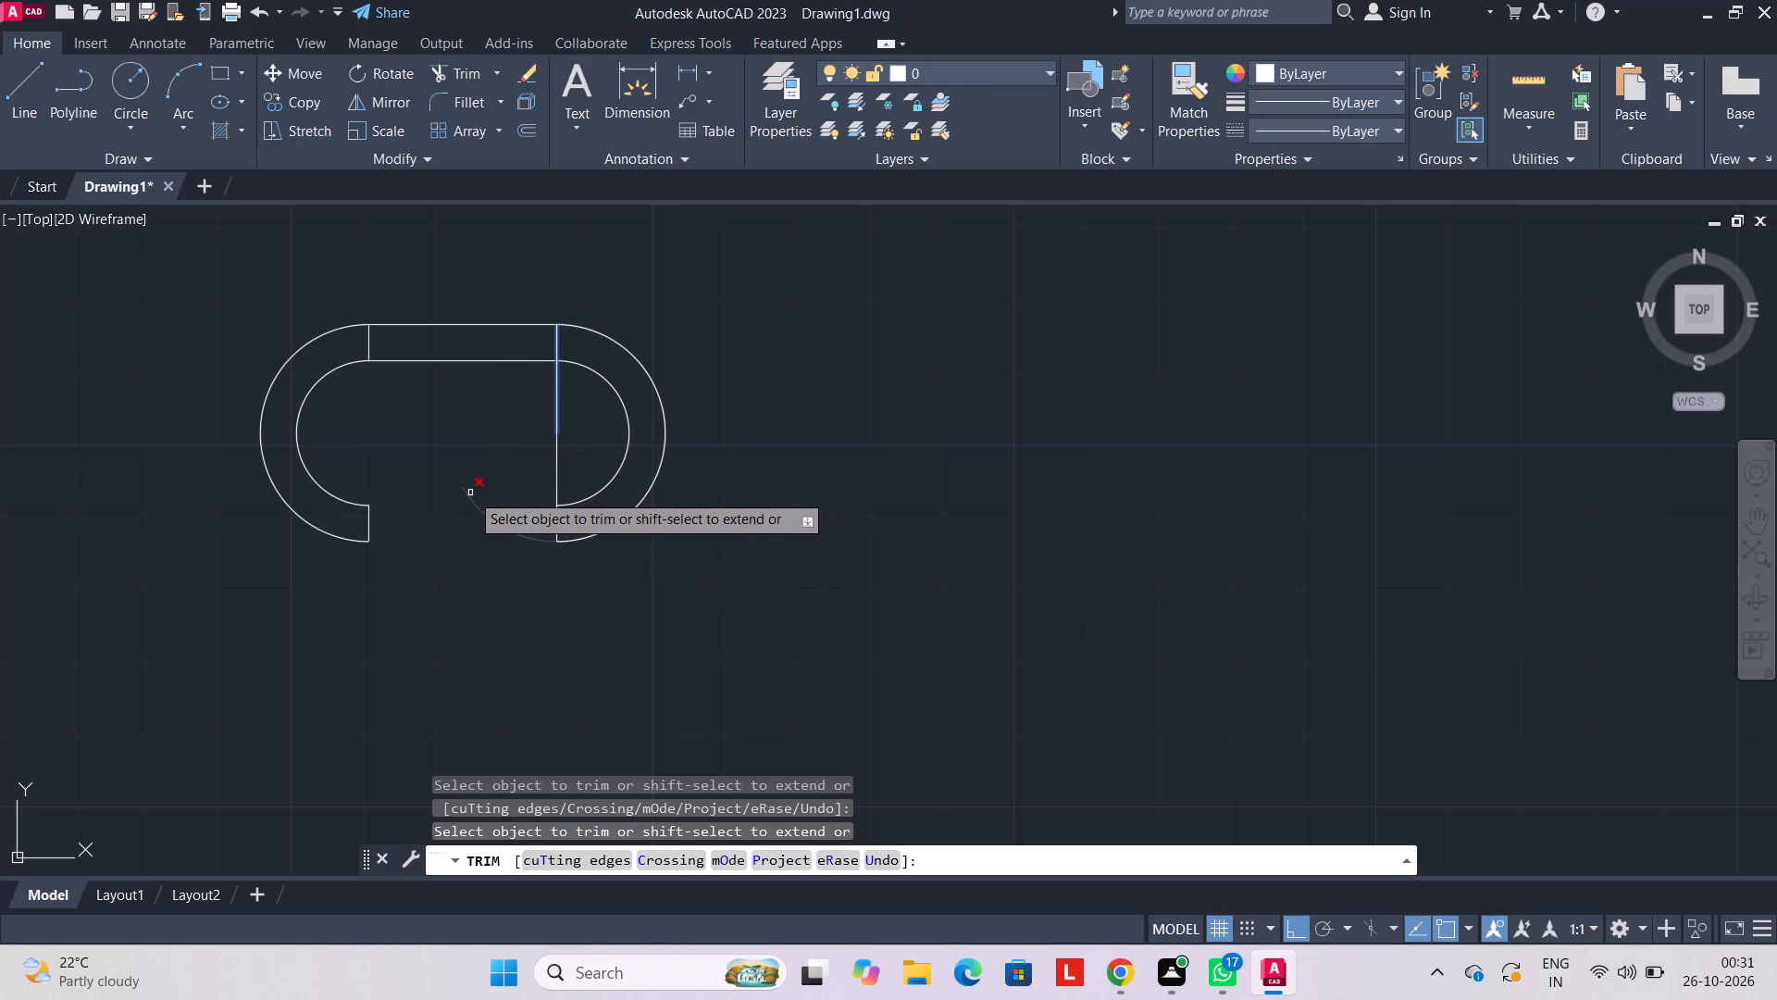
pyautogui.click(470, 493)
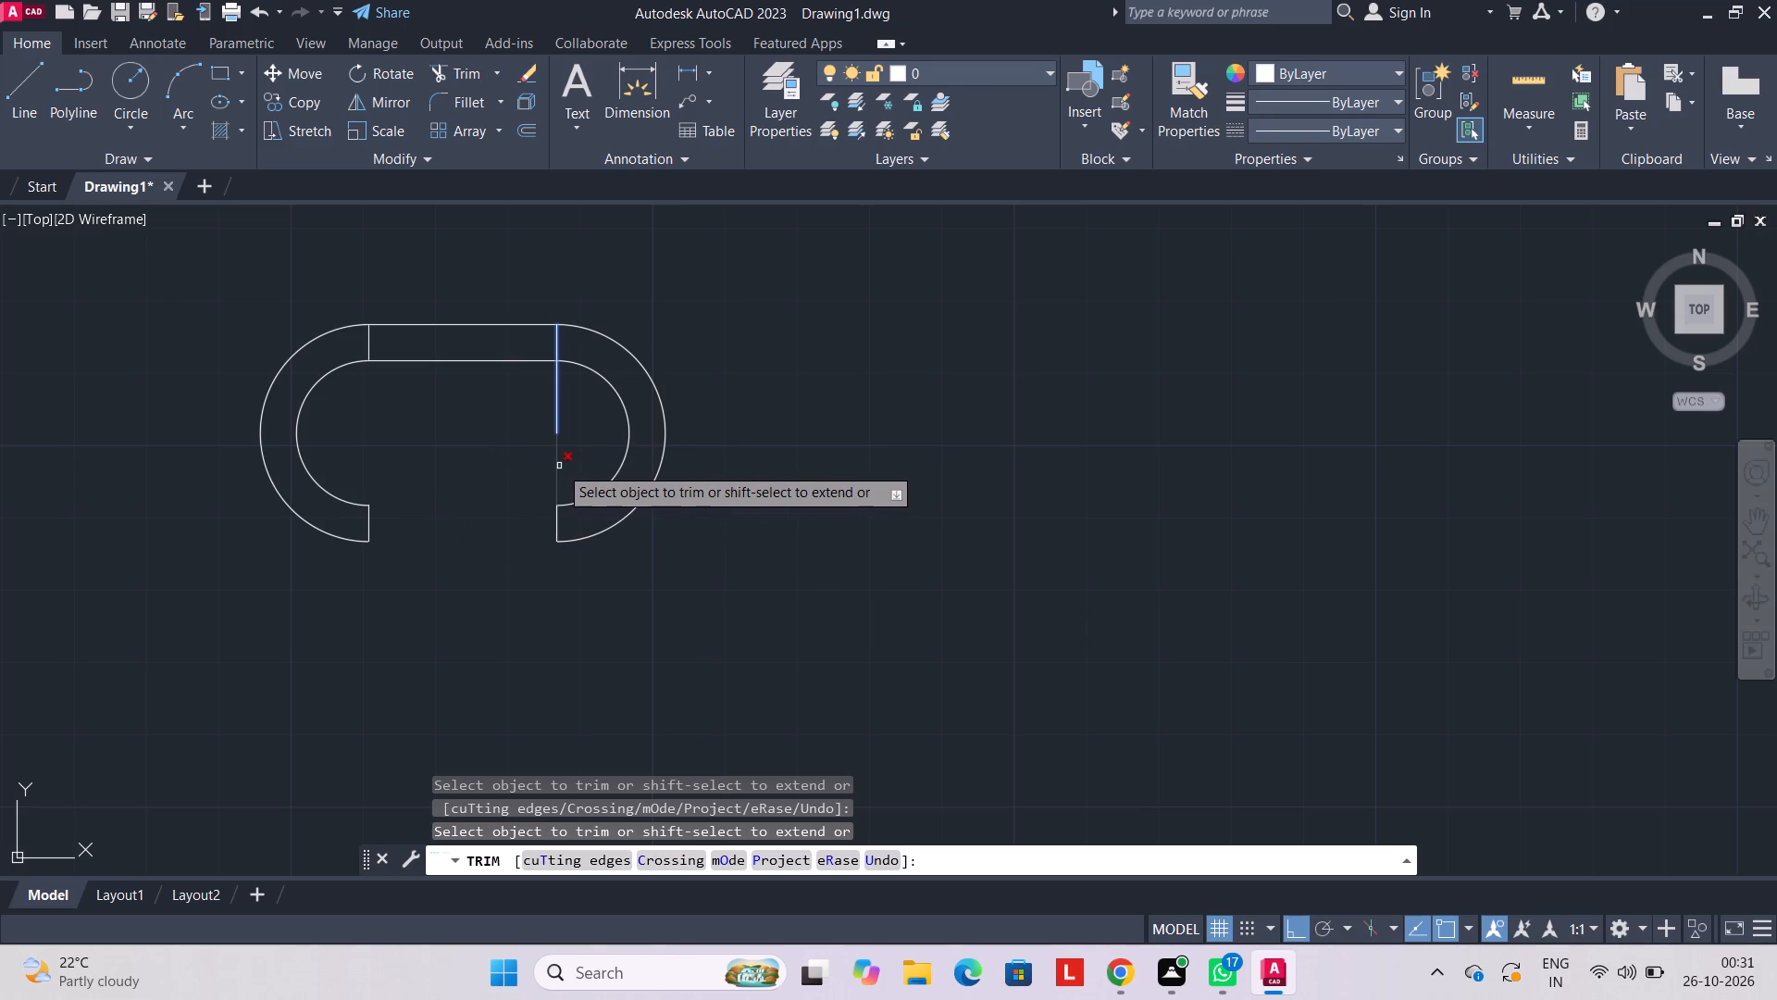
# Trim the second vertical inside the inner outline and both short vertical pieces between the inner and outer top lines.
pyautogui.click(558, 466)
pyautogui.click(558, 419)
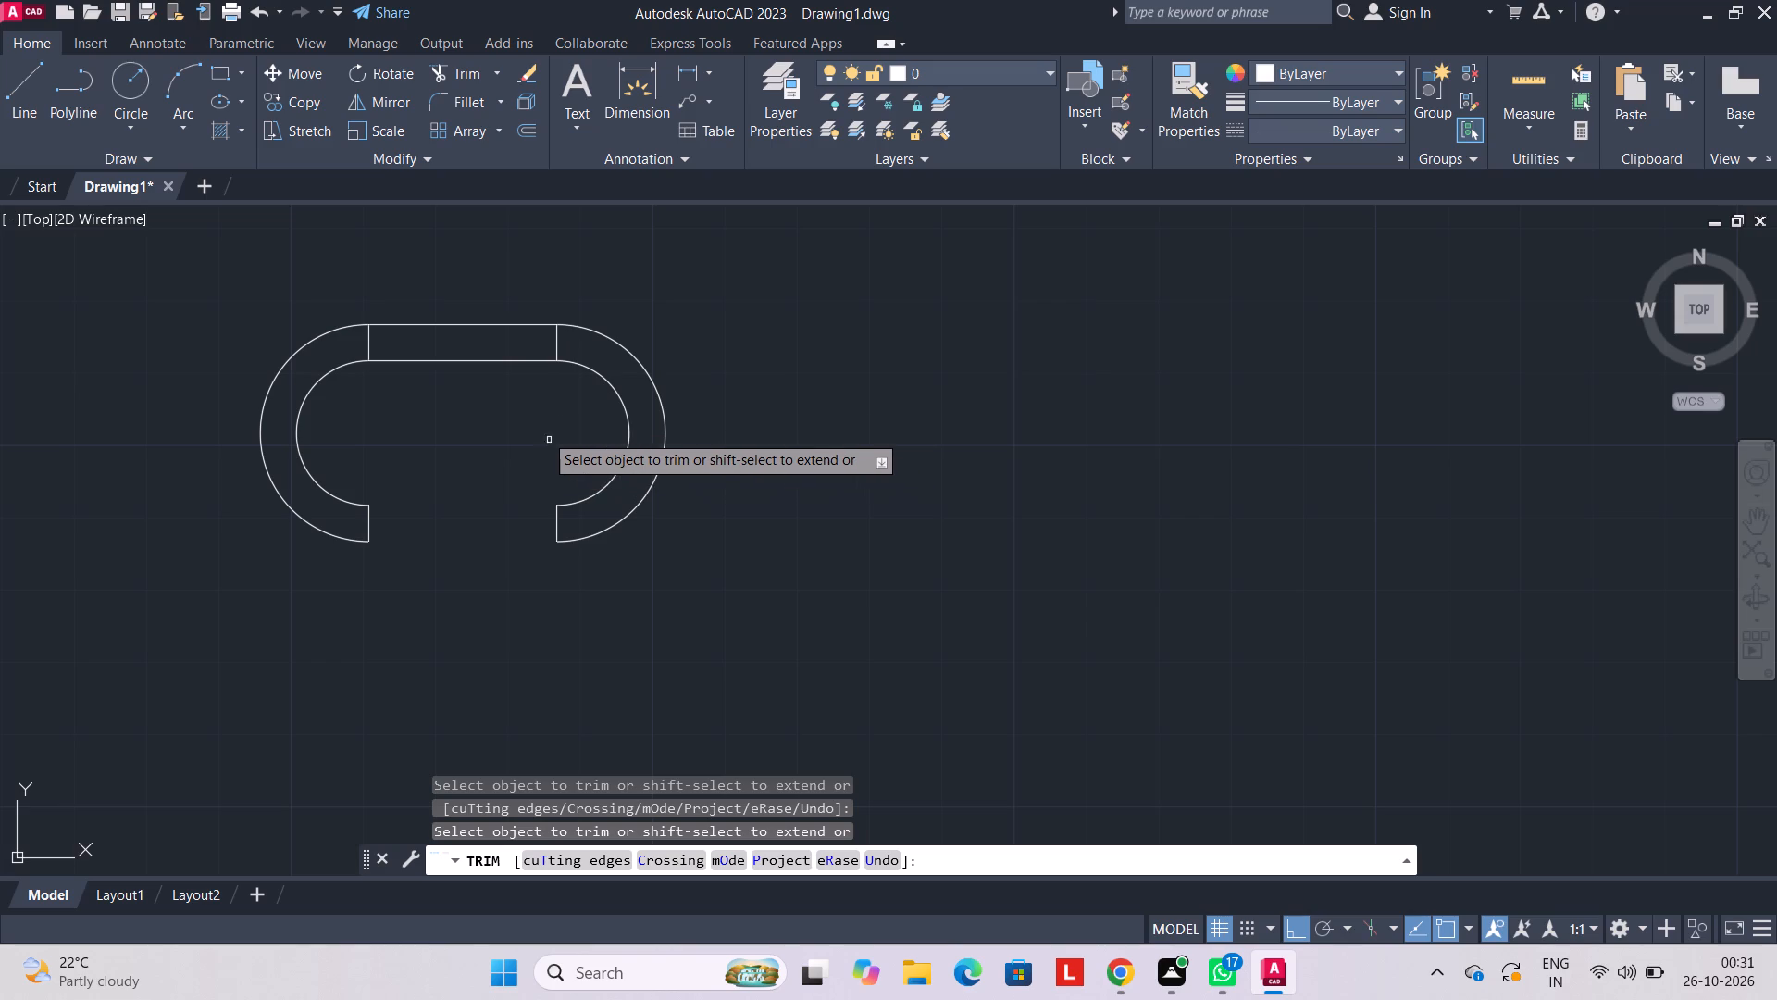
pyautogui.click(367, 344)
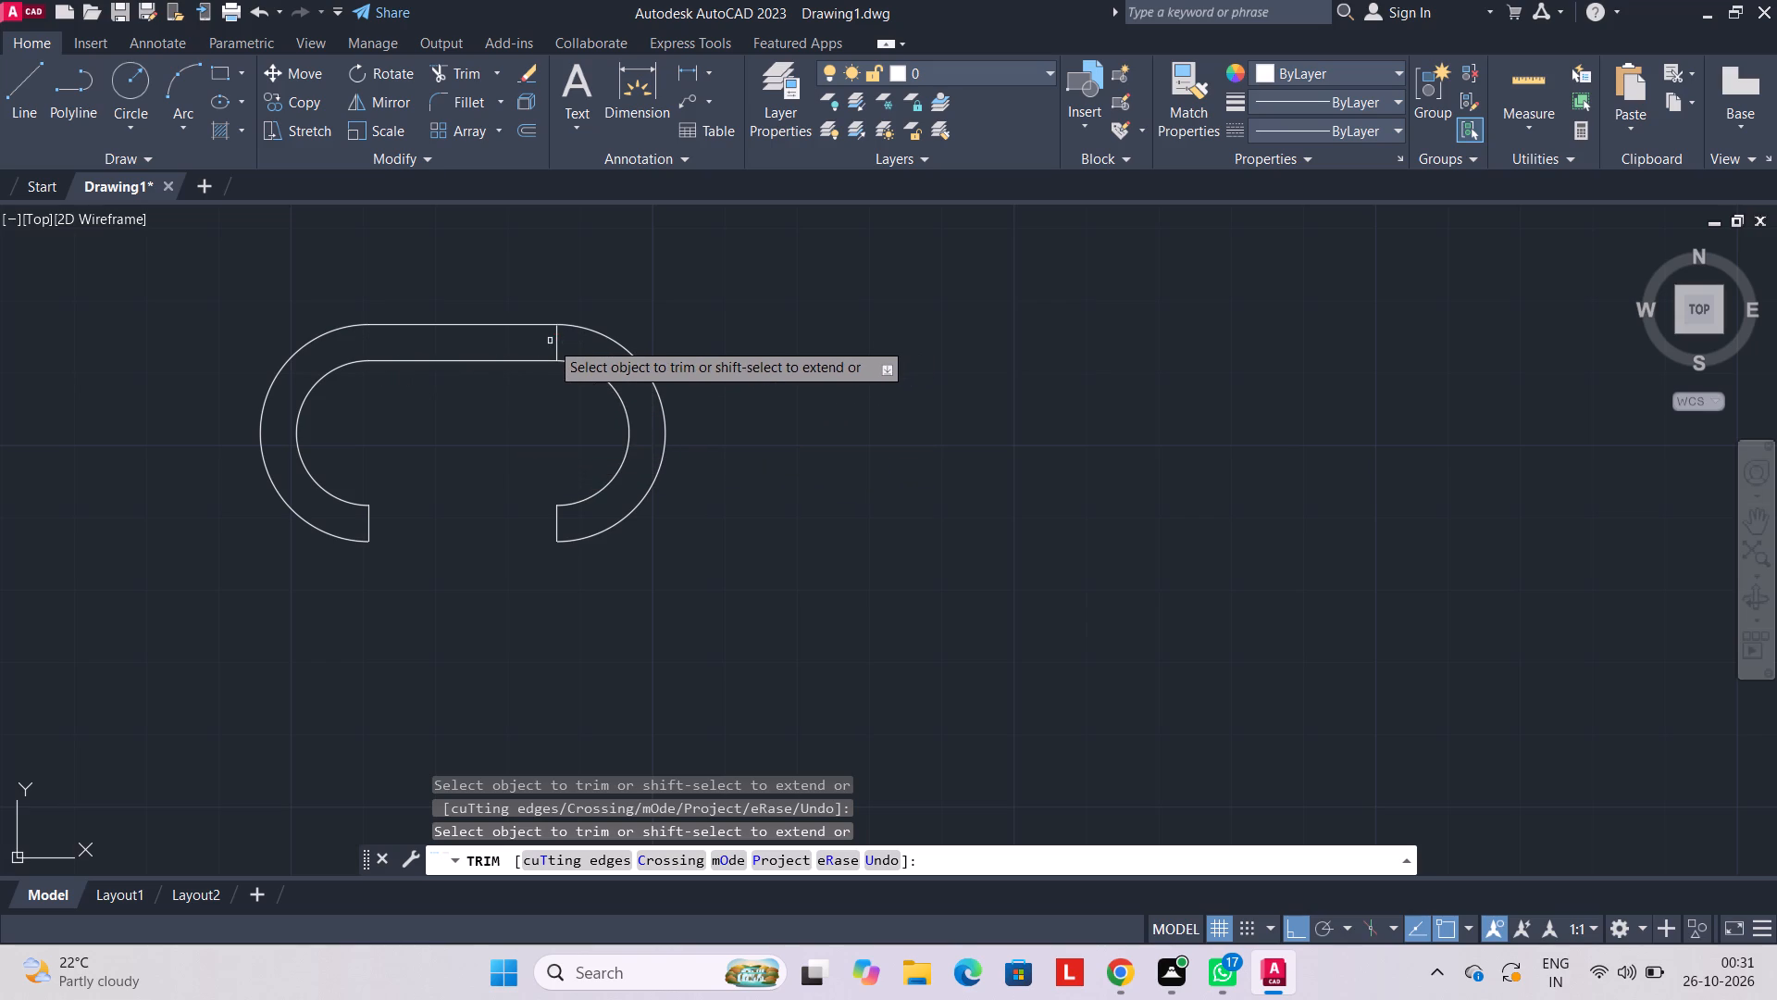
pyautogui.click(553, 342)
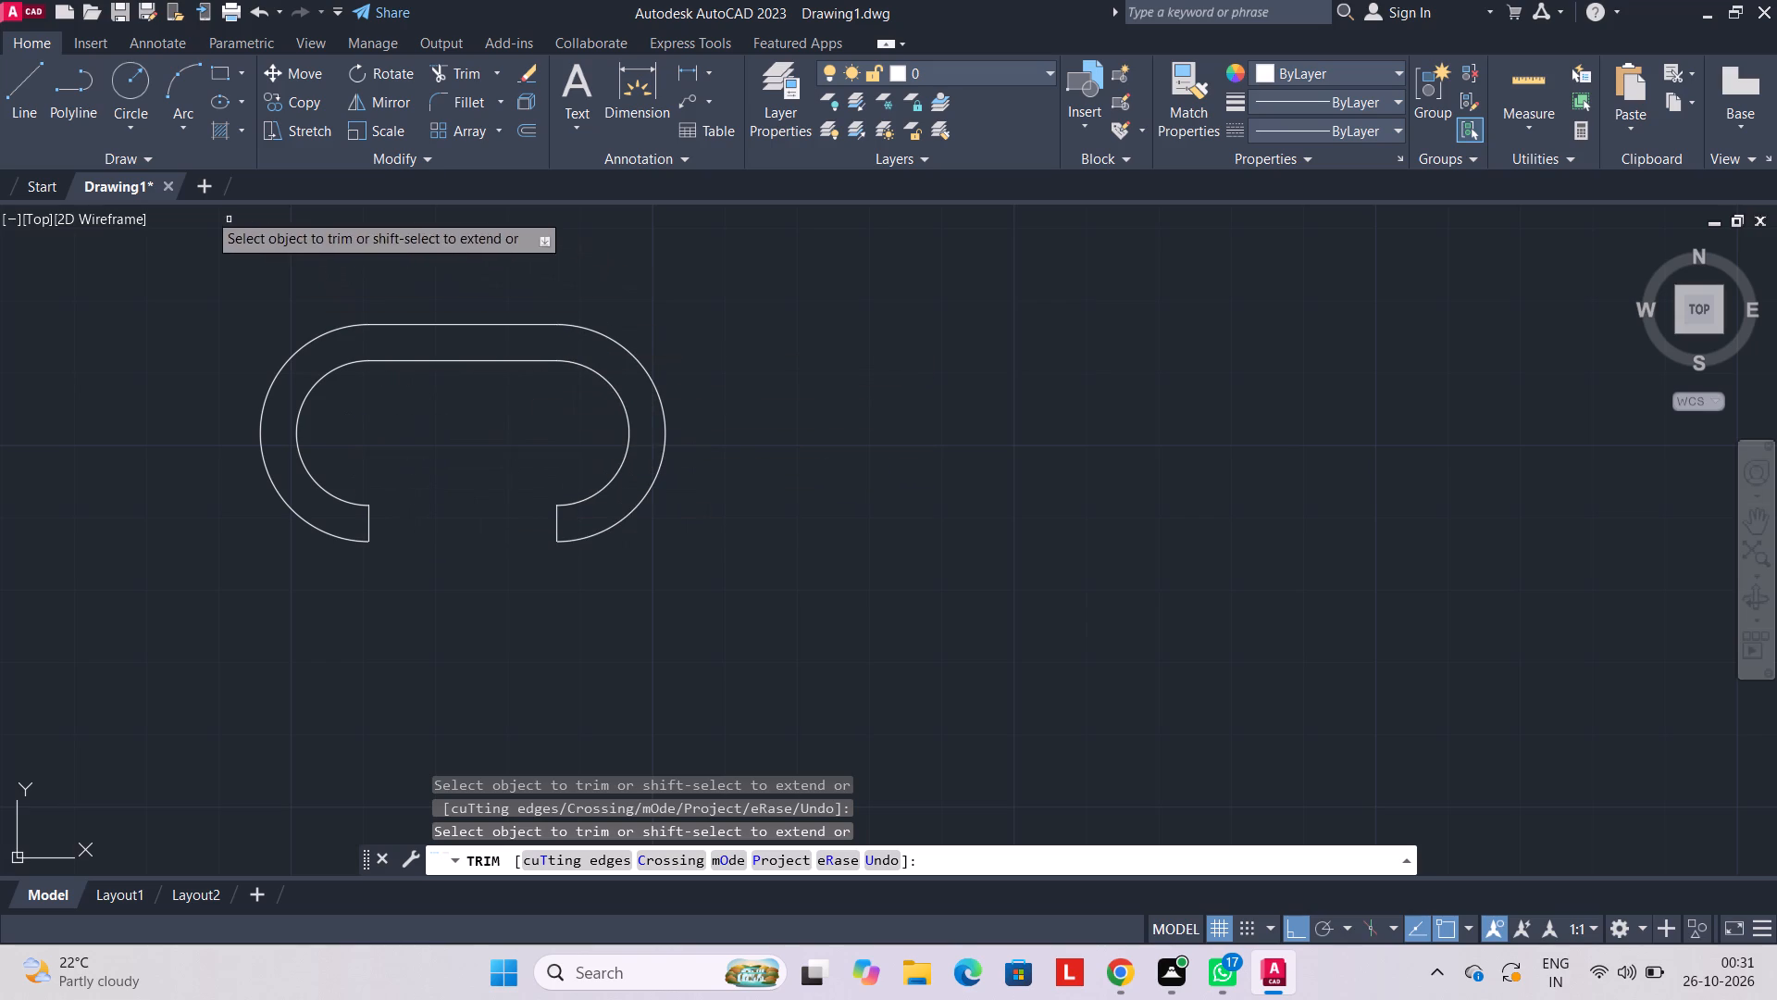
# Draw two horizontal lines closing the bottom gap, one joining the inner arc ends and one joining the outer arc ends.
pyautogui.click(40, 78)
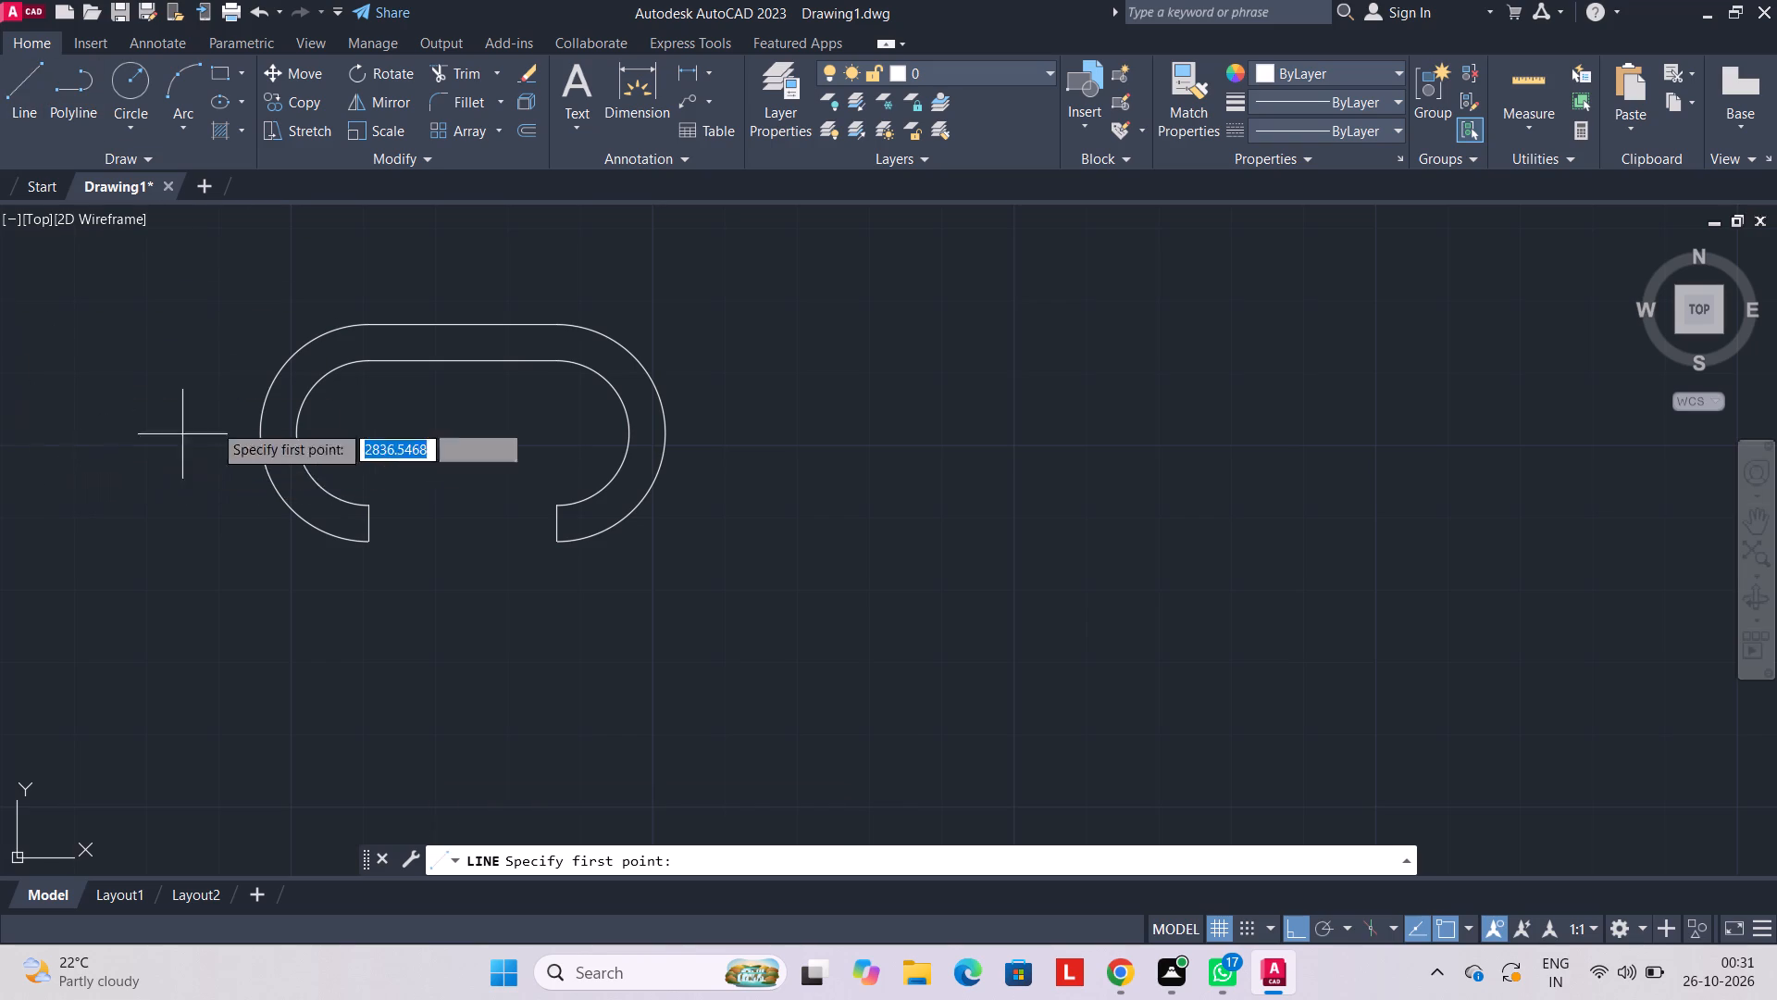
pyautogui.click(366, 507)
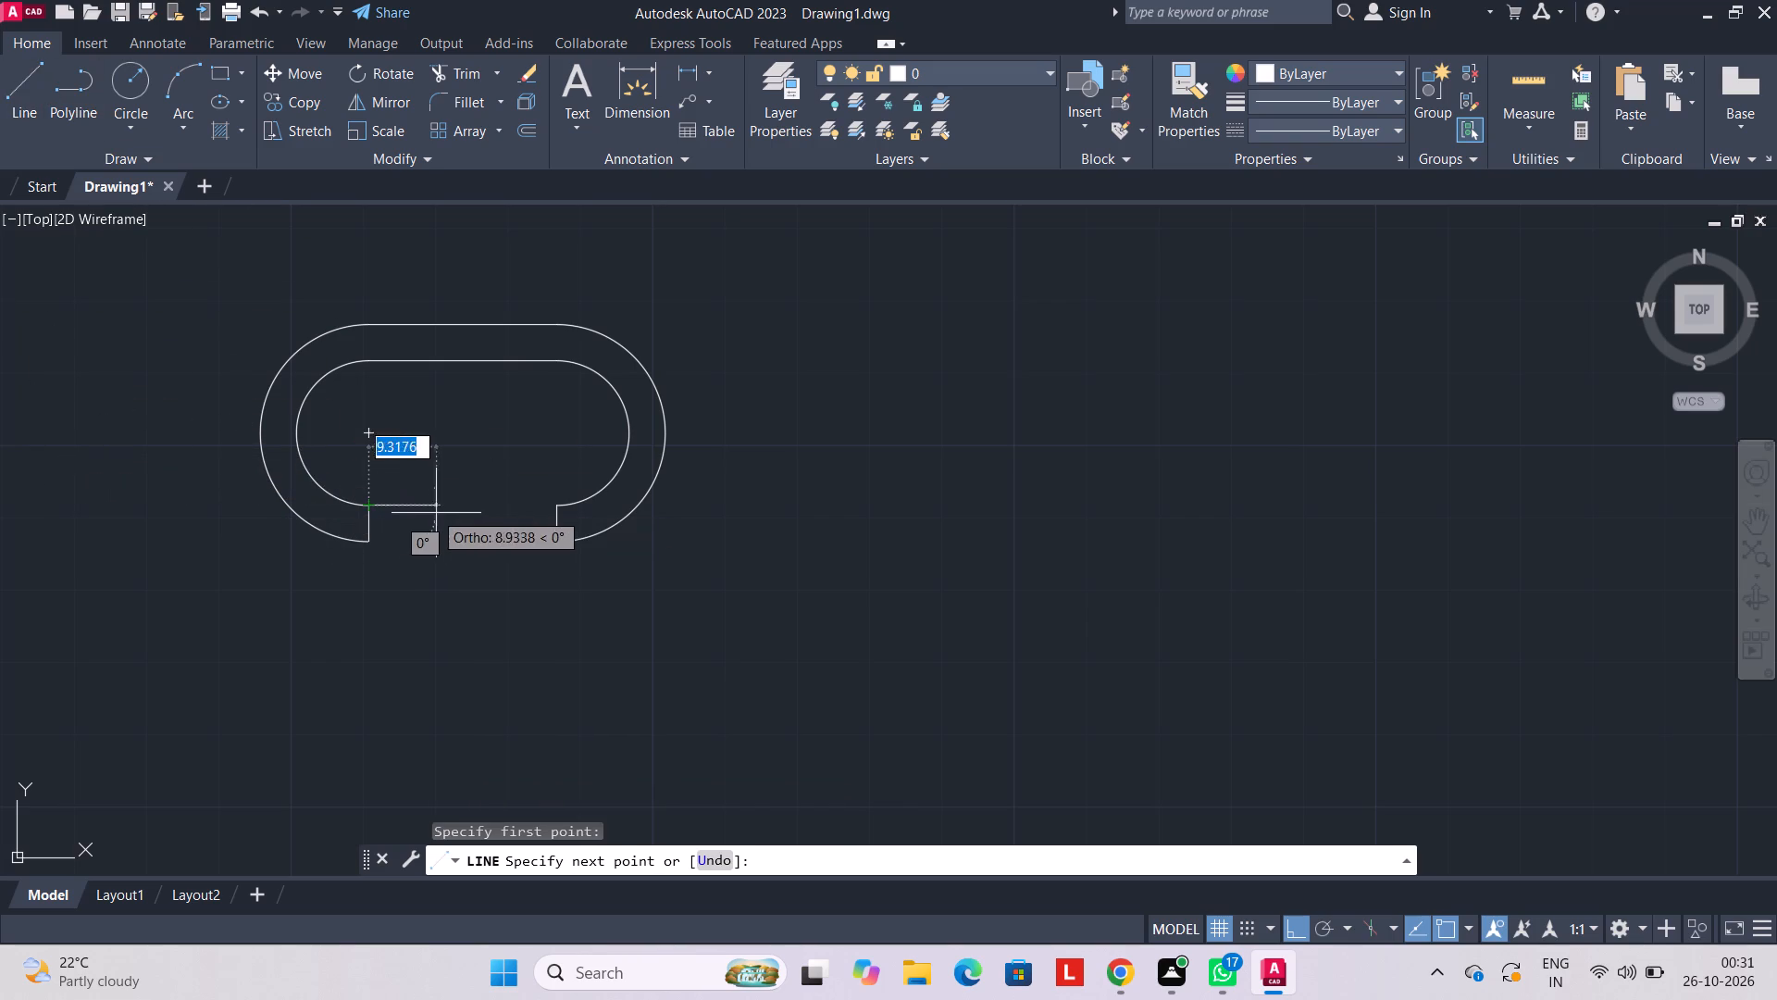
pyautogui.click(558, 508)
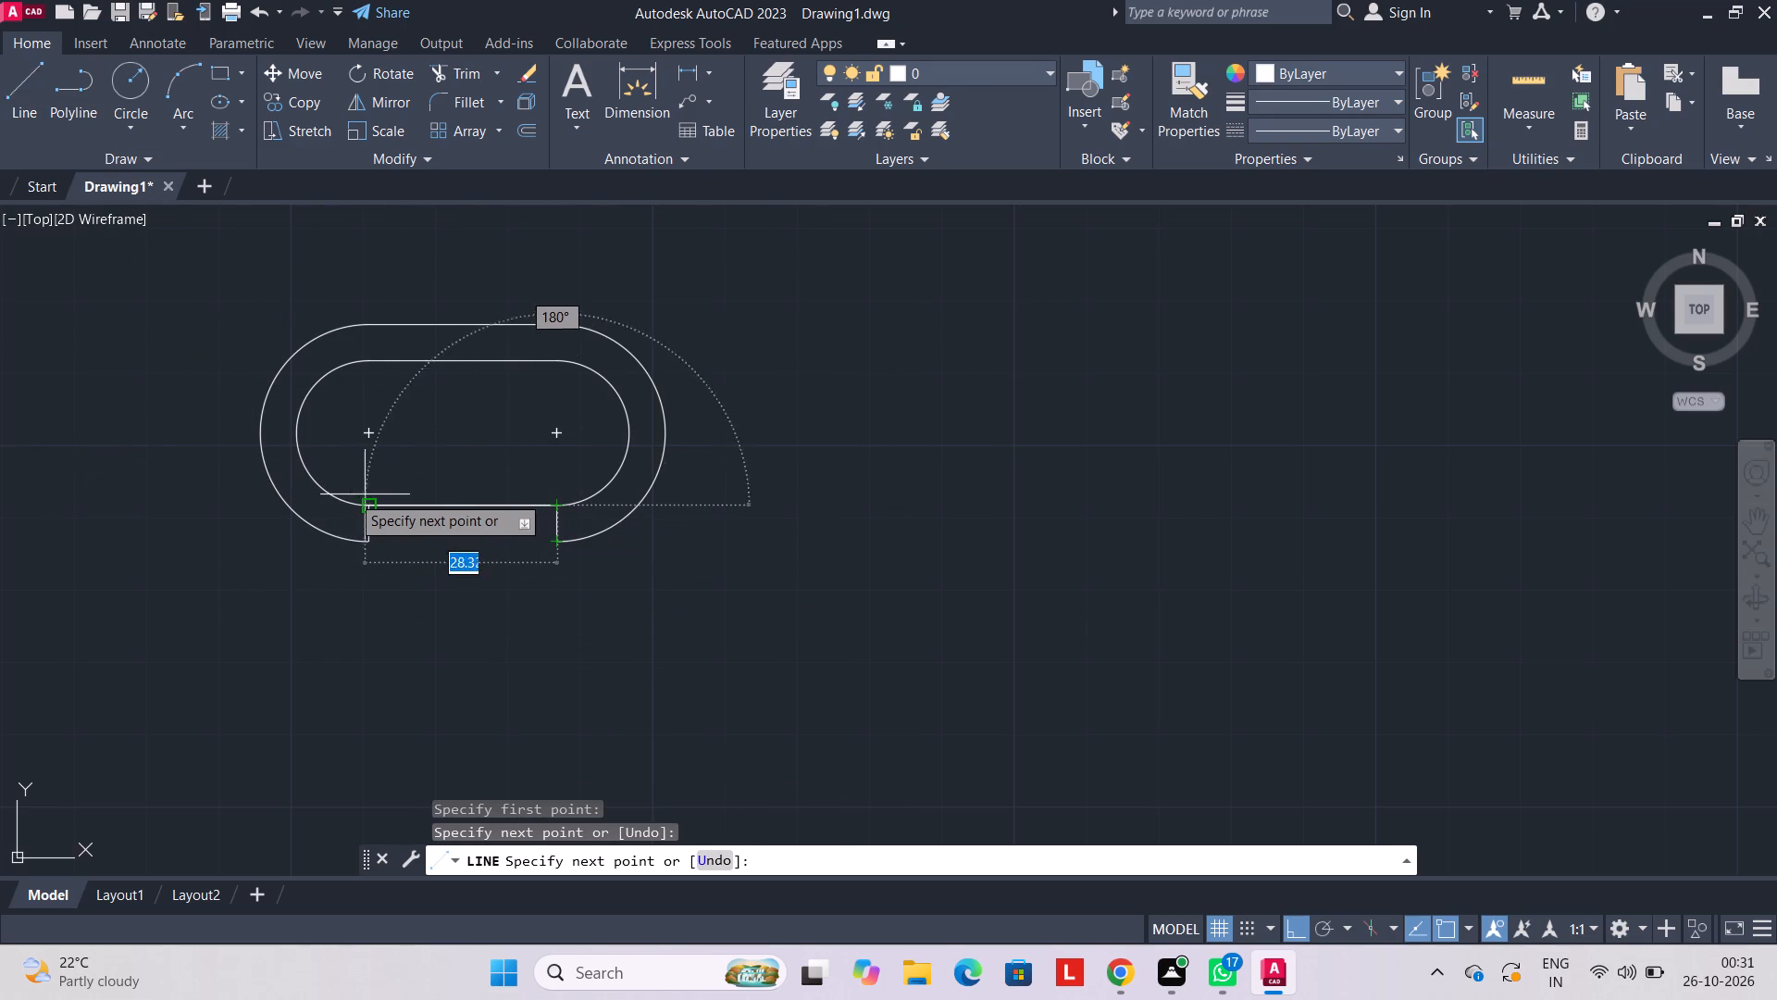
pyautogui.press('Escape')
pyautogui.click(24, 78)
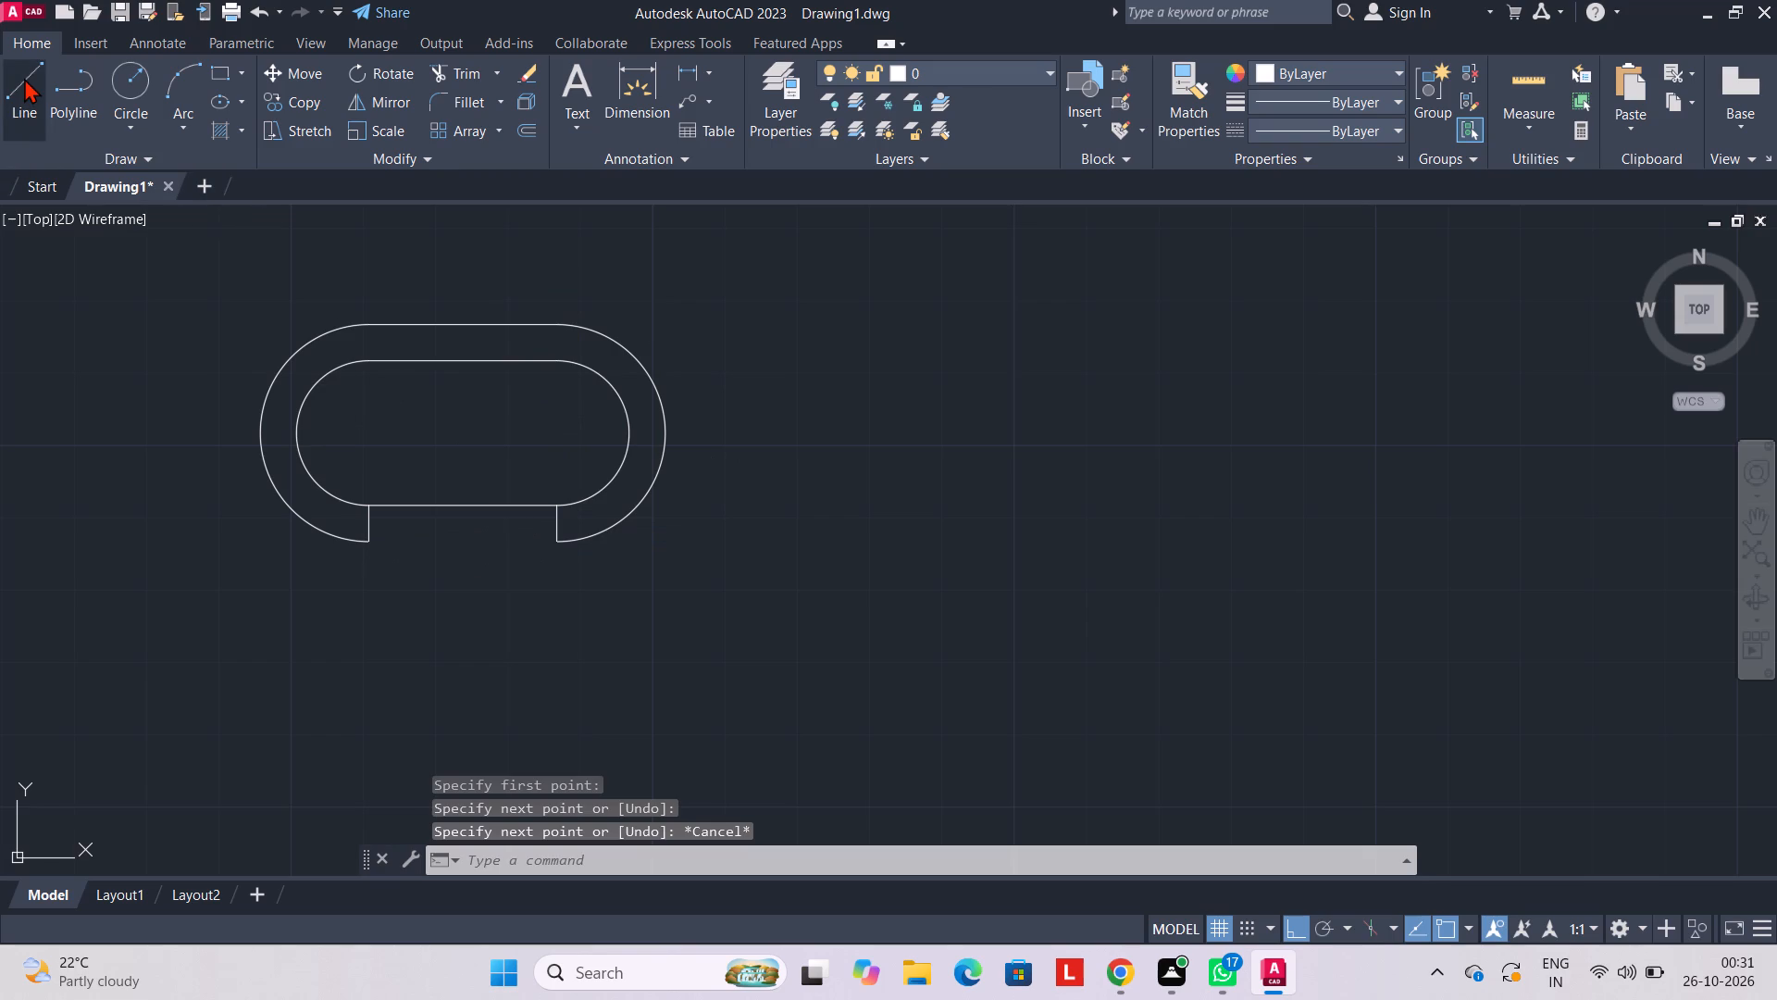
pyautogui.click(366, 545)
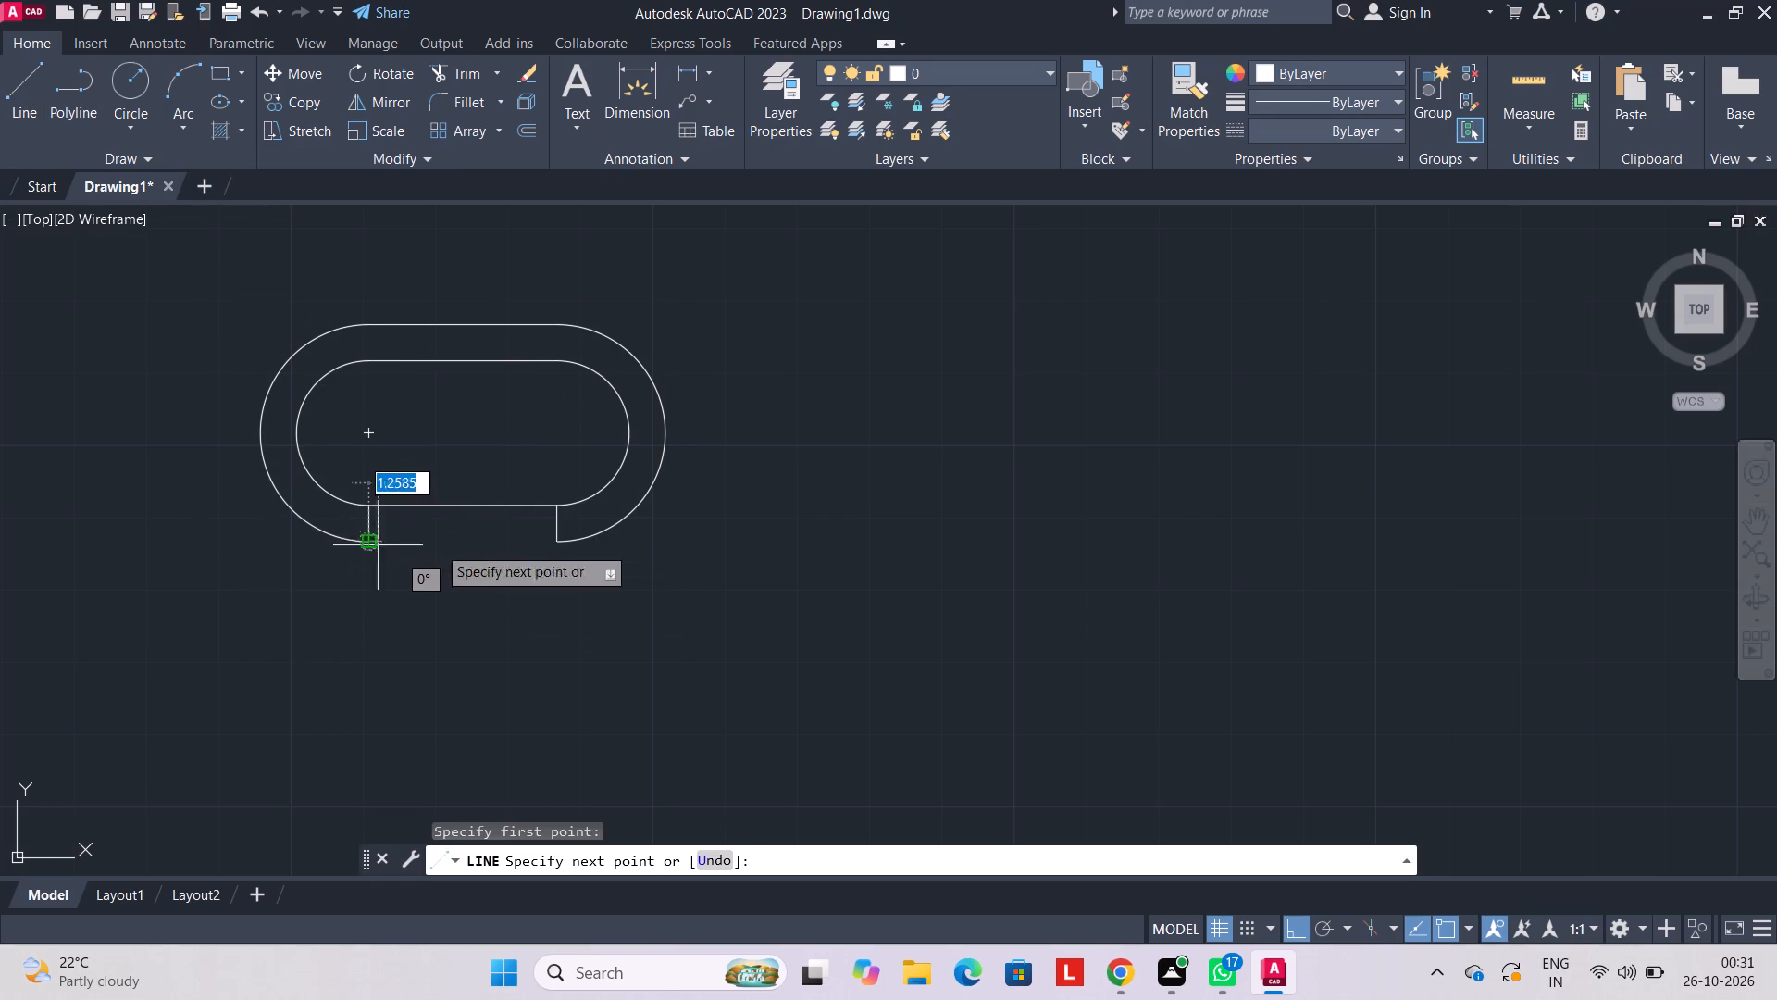
pyautogui.moveTo(560, 546); pyautogui.dragTo(560, 555)
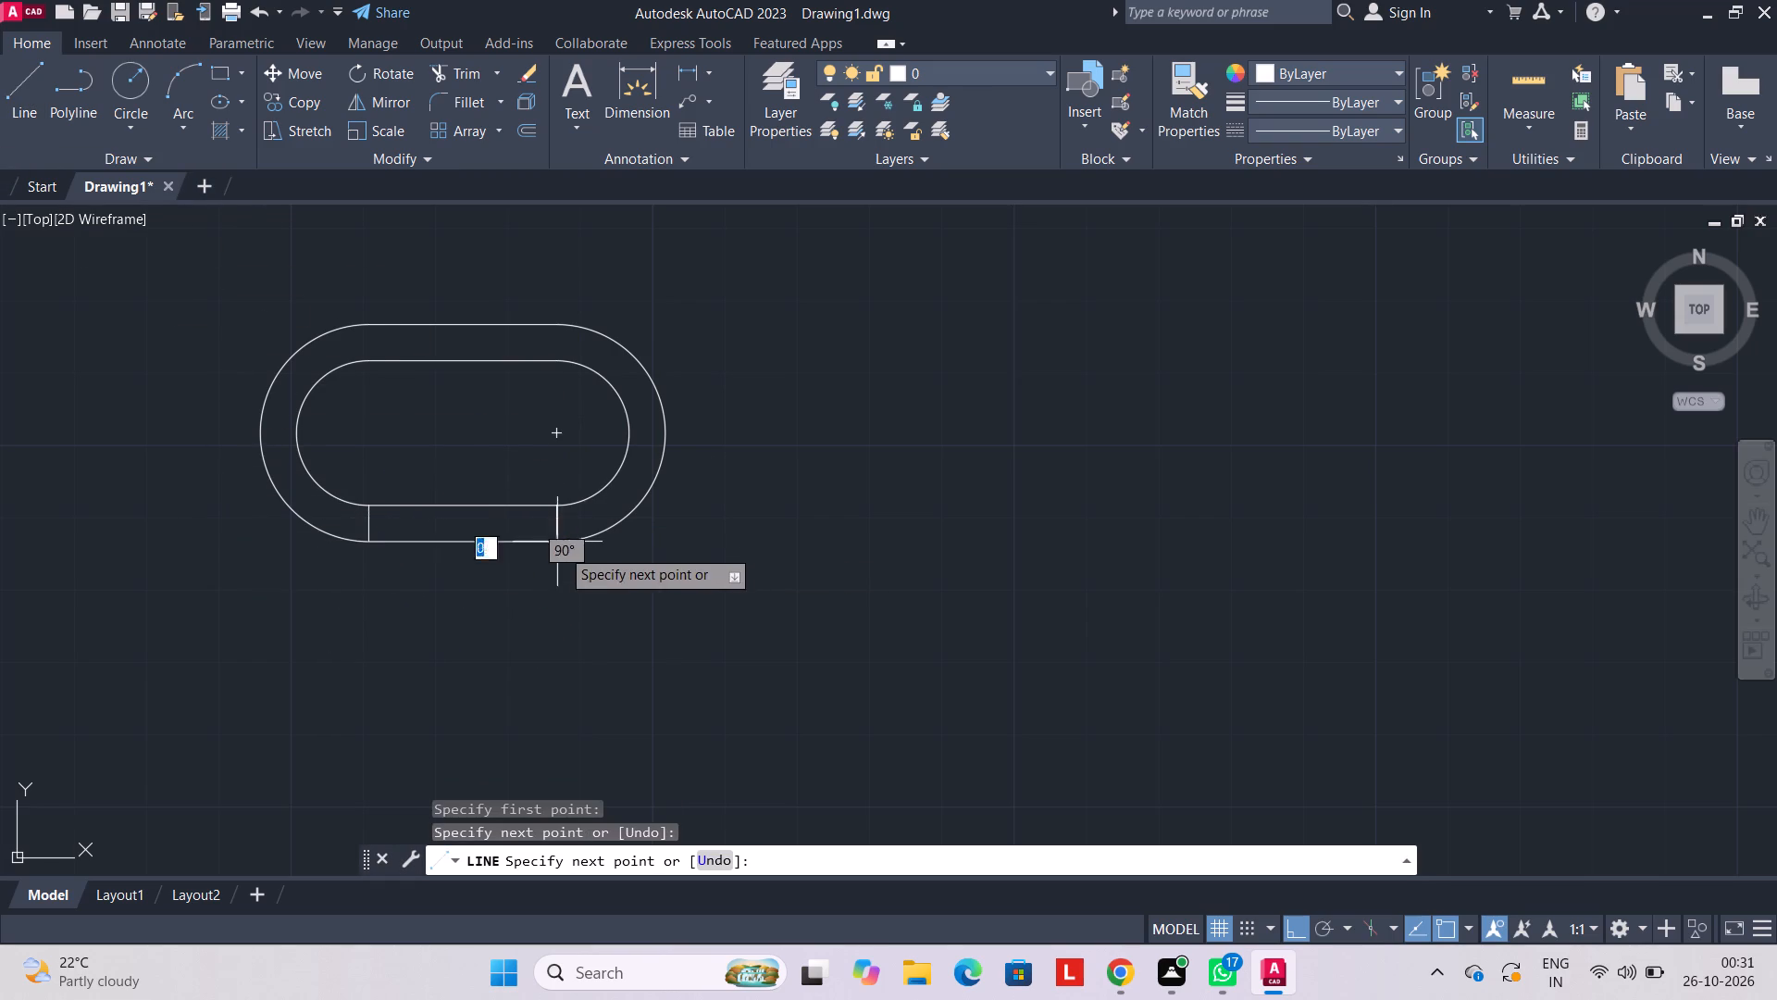
# Trim the two short vertical pieces between the inner and outer bottom lines.
pyautogui.click(442, 70)
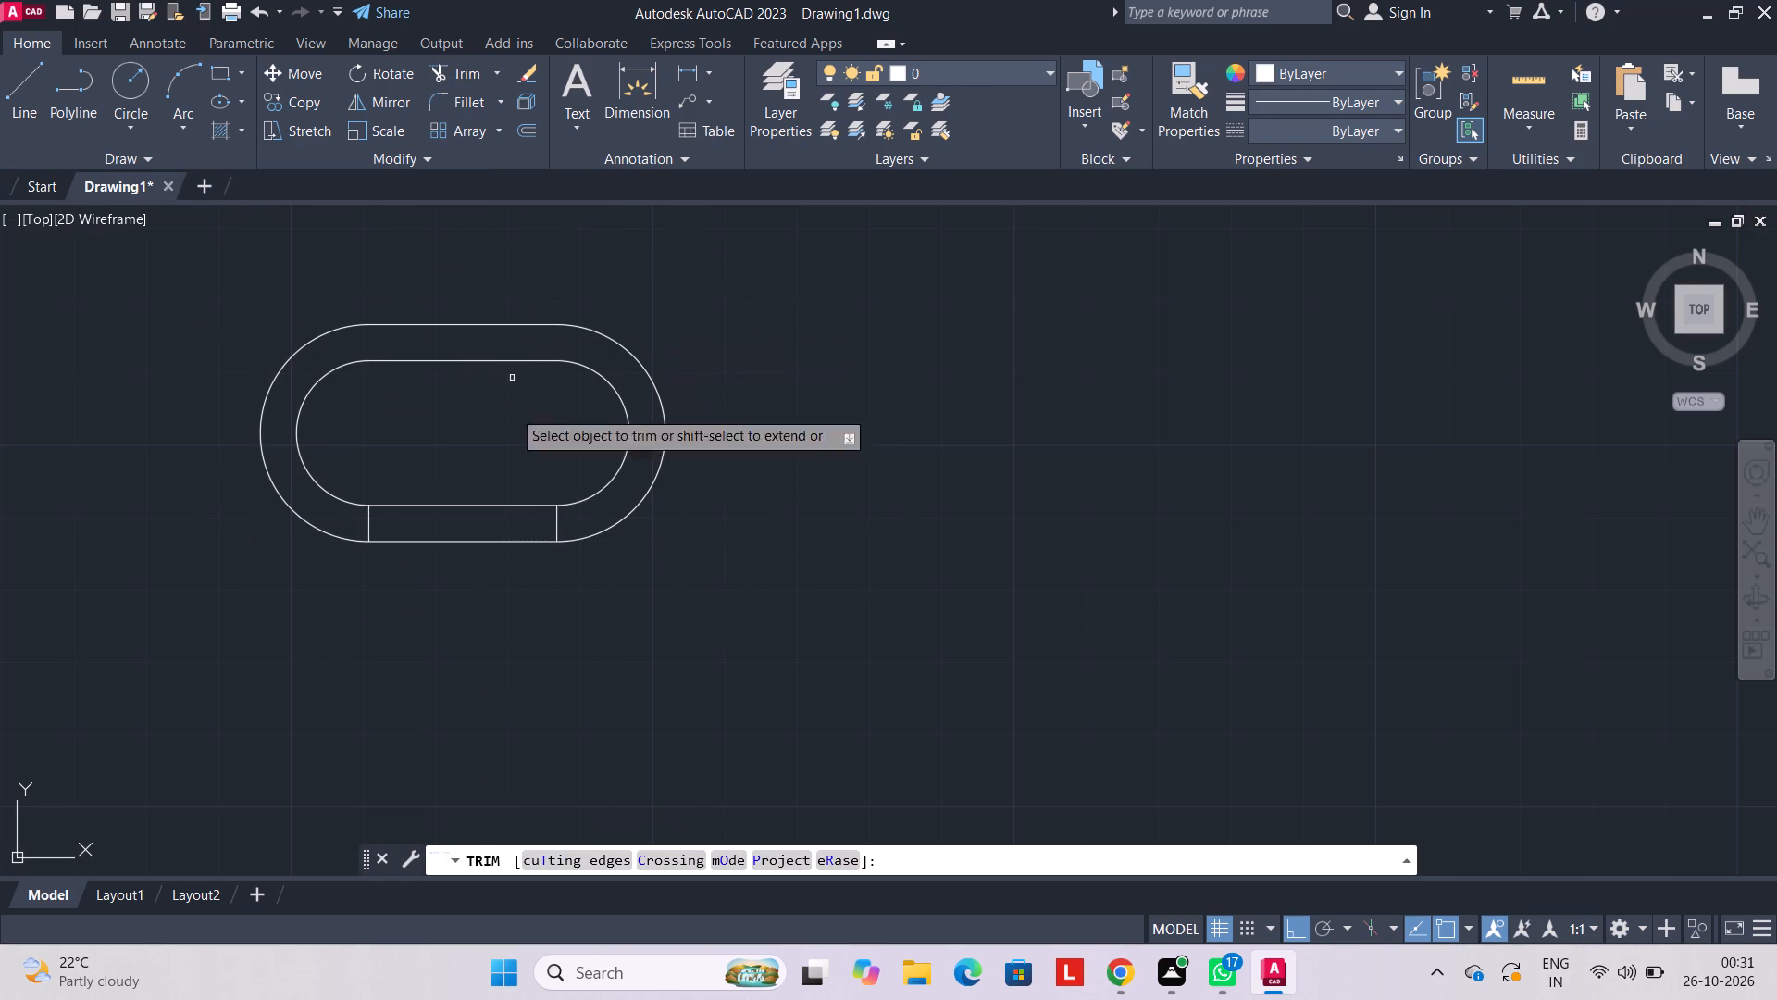
pyautogui.click(367, 528)
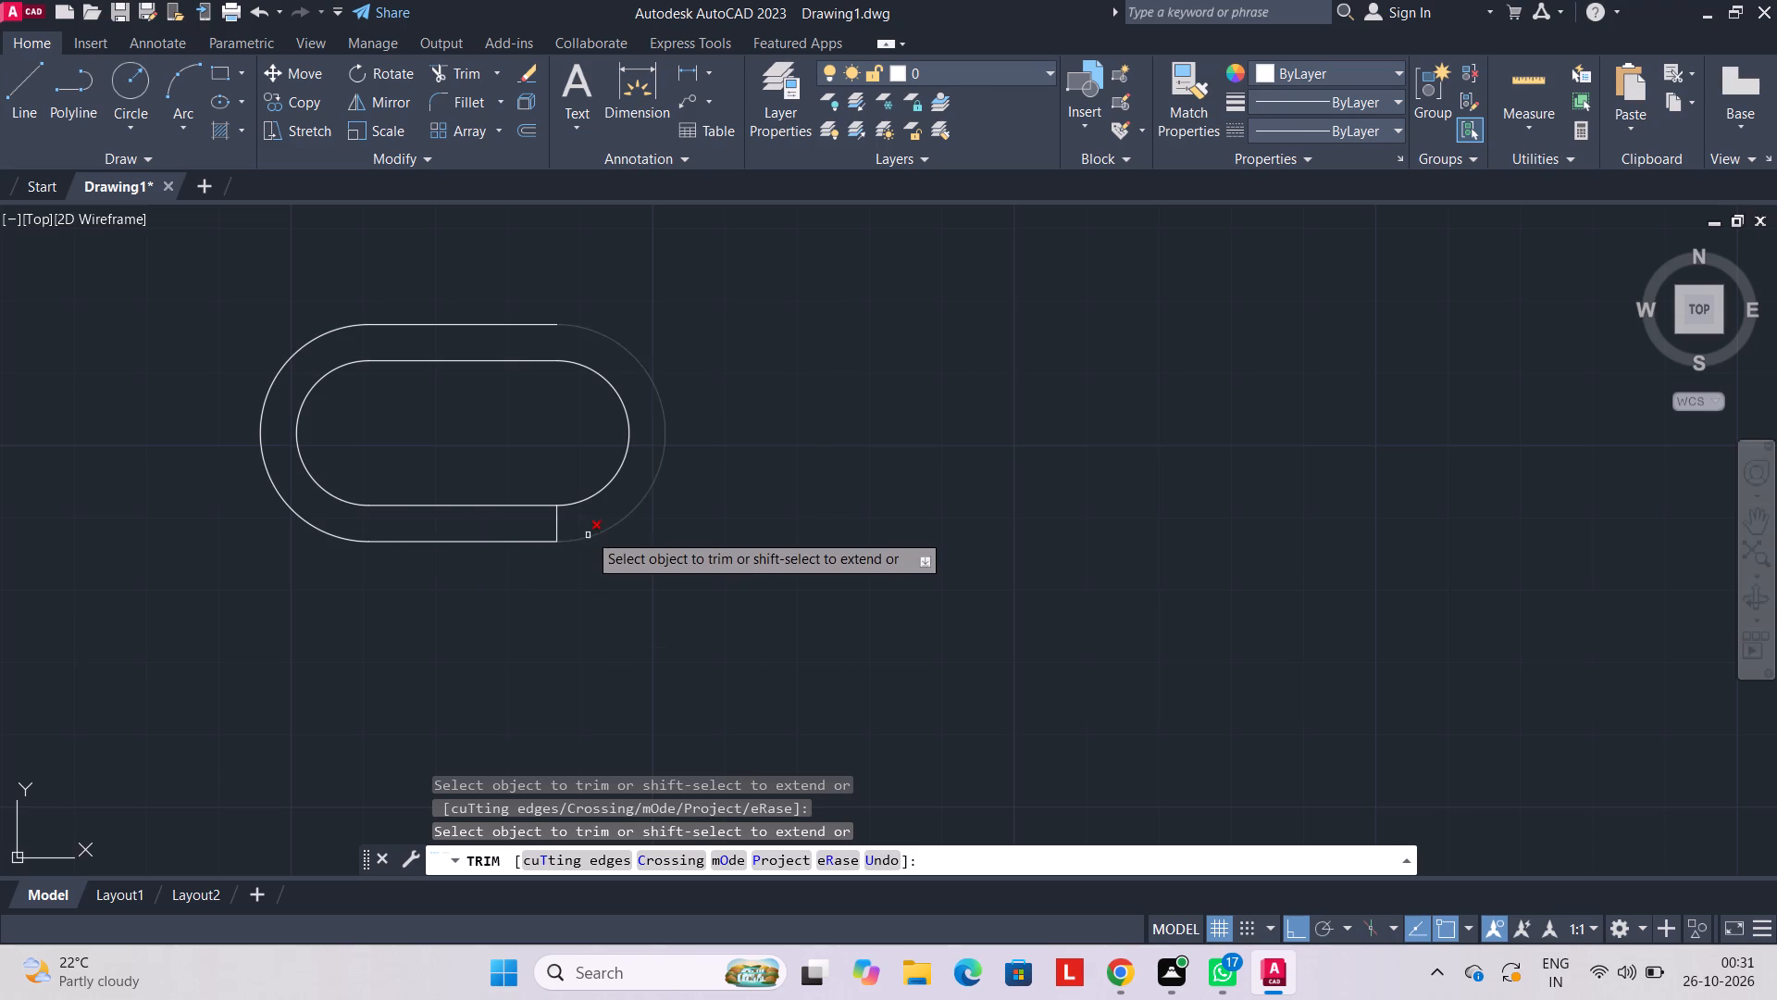
pyautogui.click(555, 530)
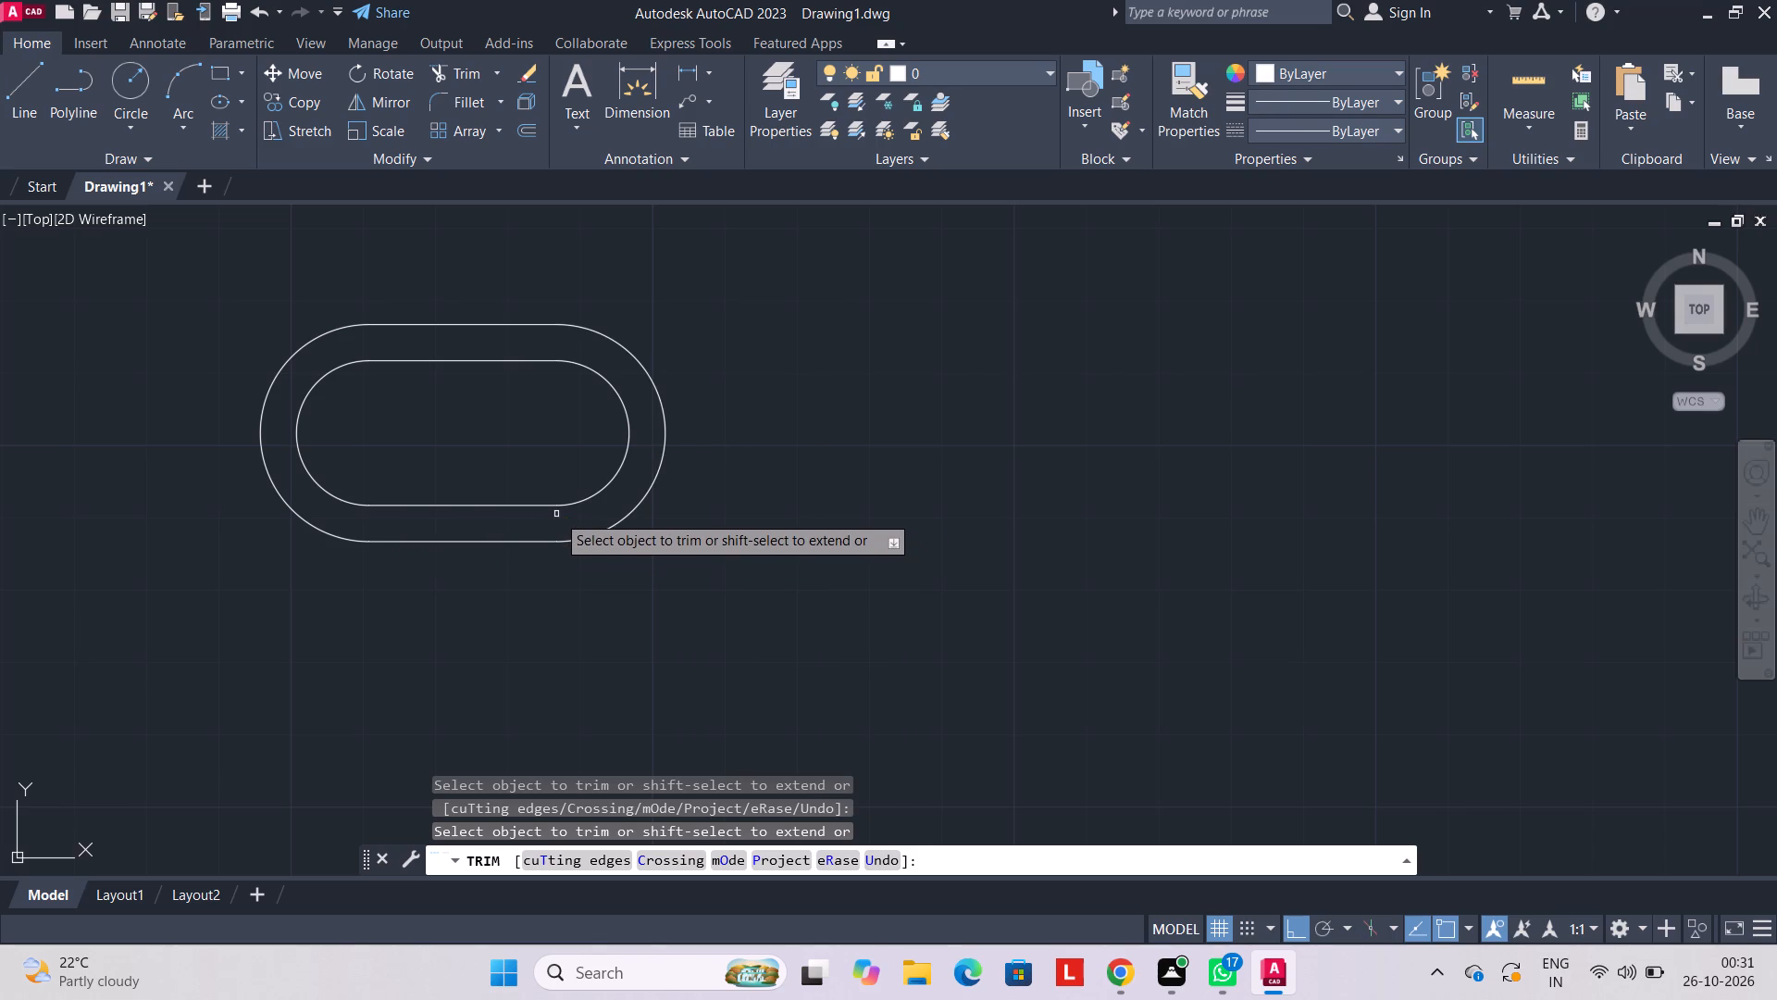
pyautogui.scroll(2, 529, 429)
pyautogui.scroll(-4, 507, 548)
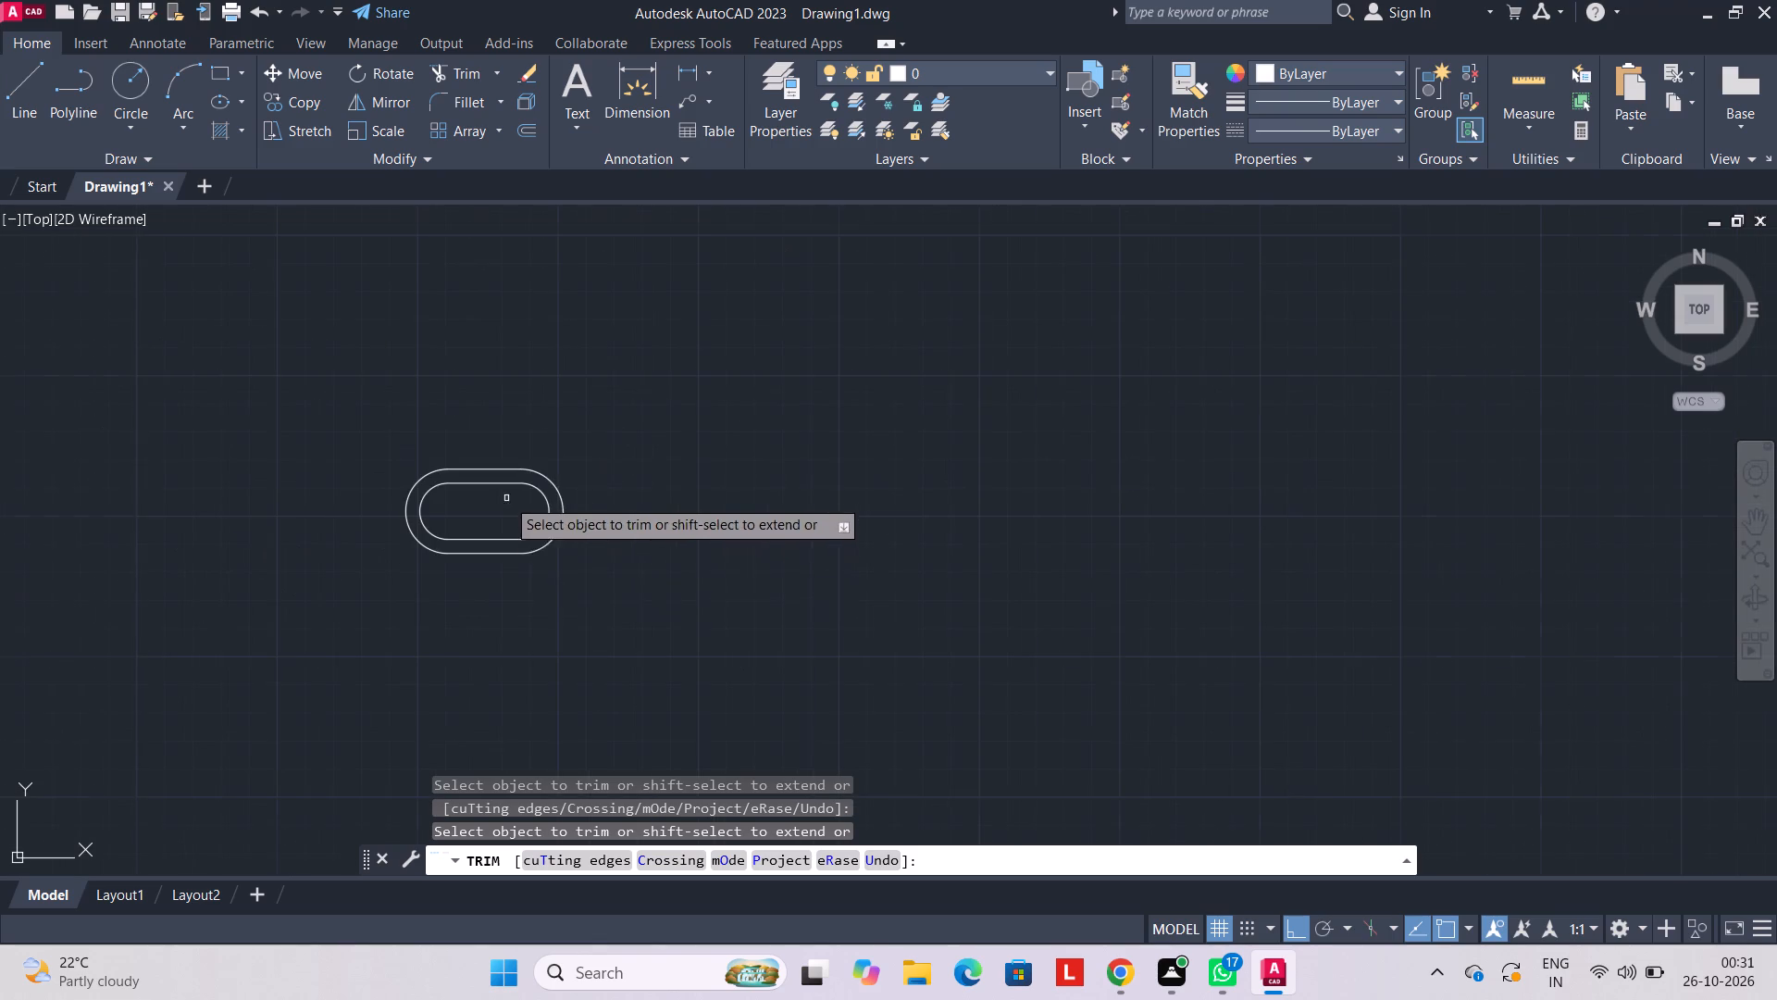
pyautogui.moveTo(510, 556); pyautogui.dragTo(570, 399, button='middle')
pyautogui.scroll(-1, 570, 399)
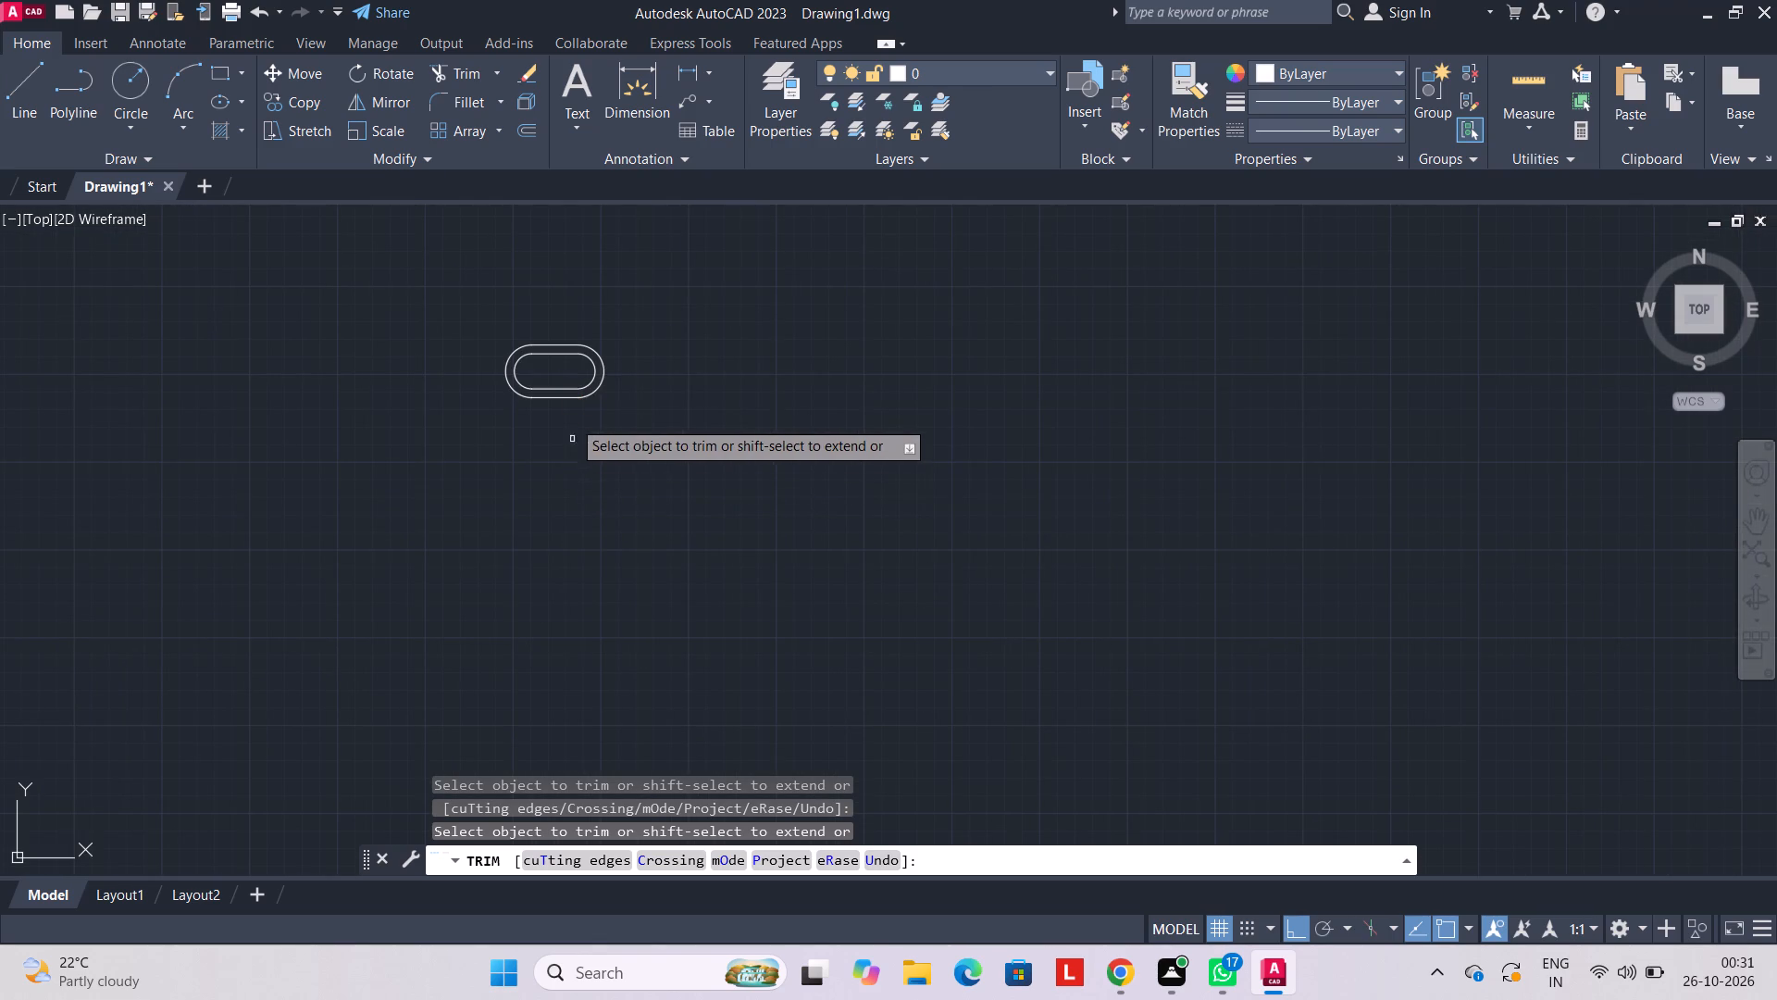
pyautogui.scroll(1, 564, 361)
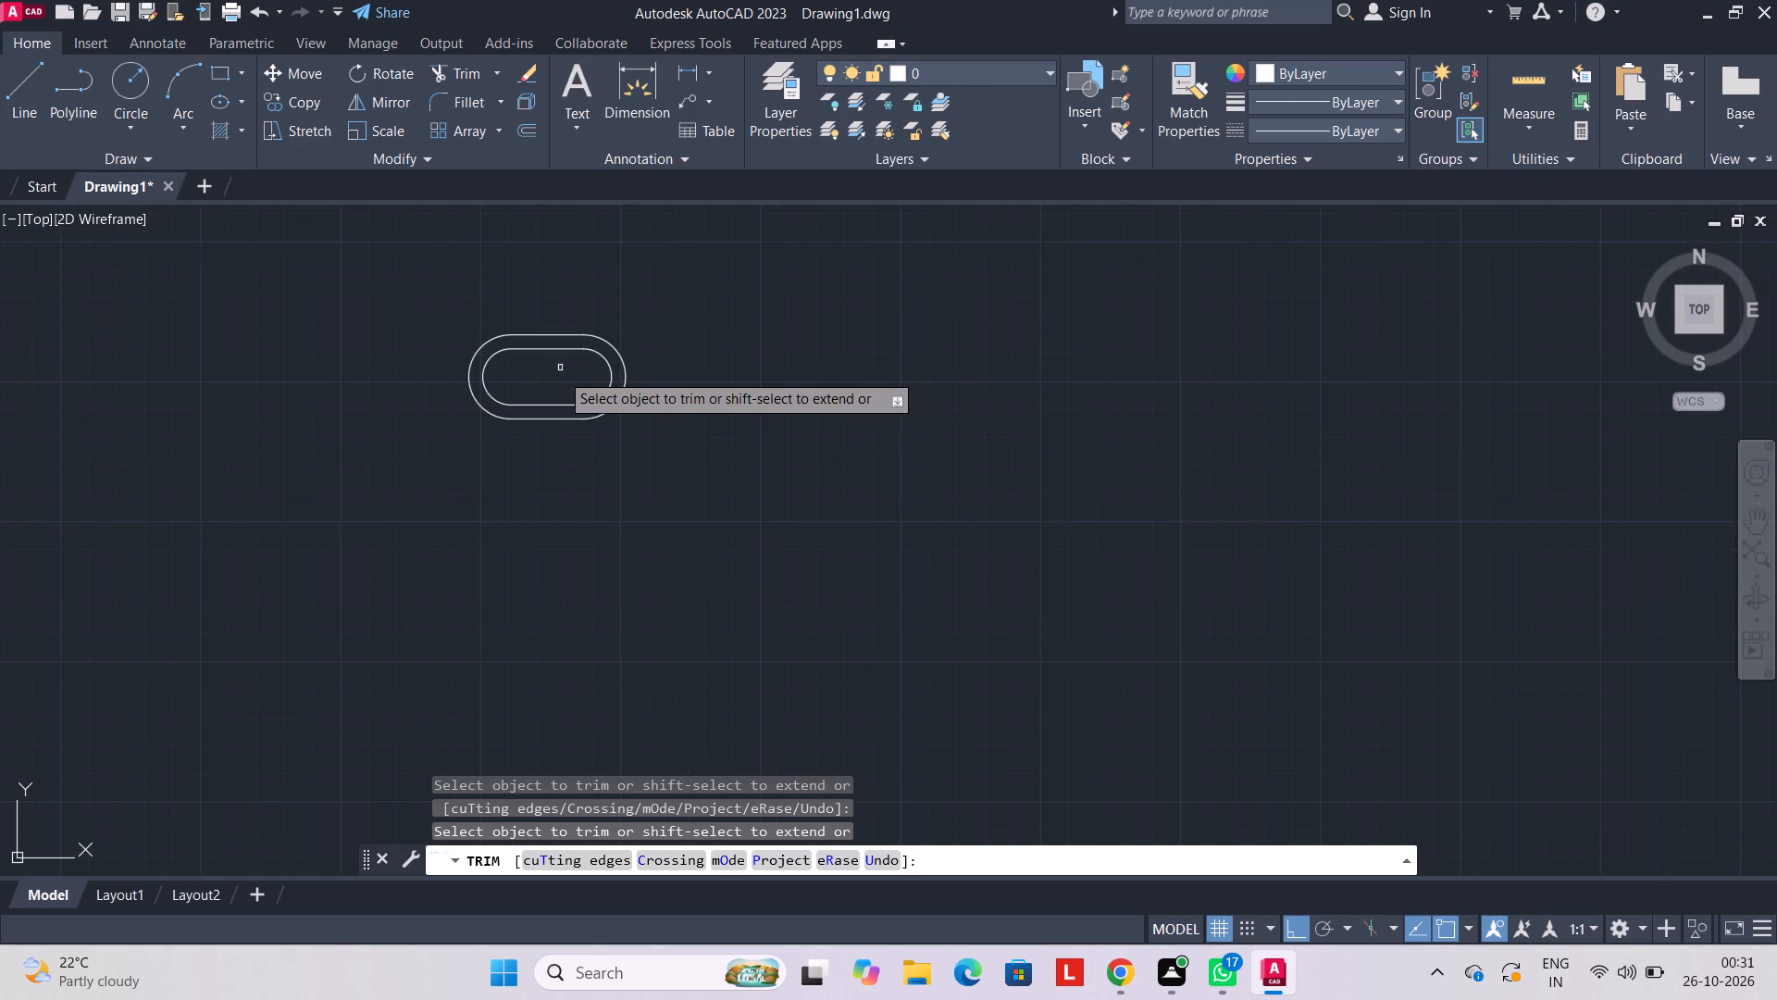
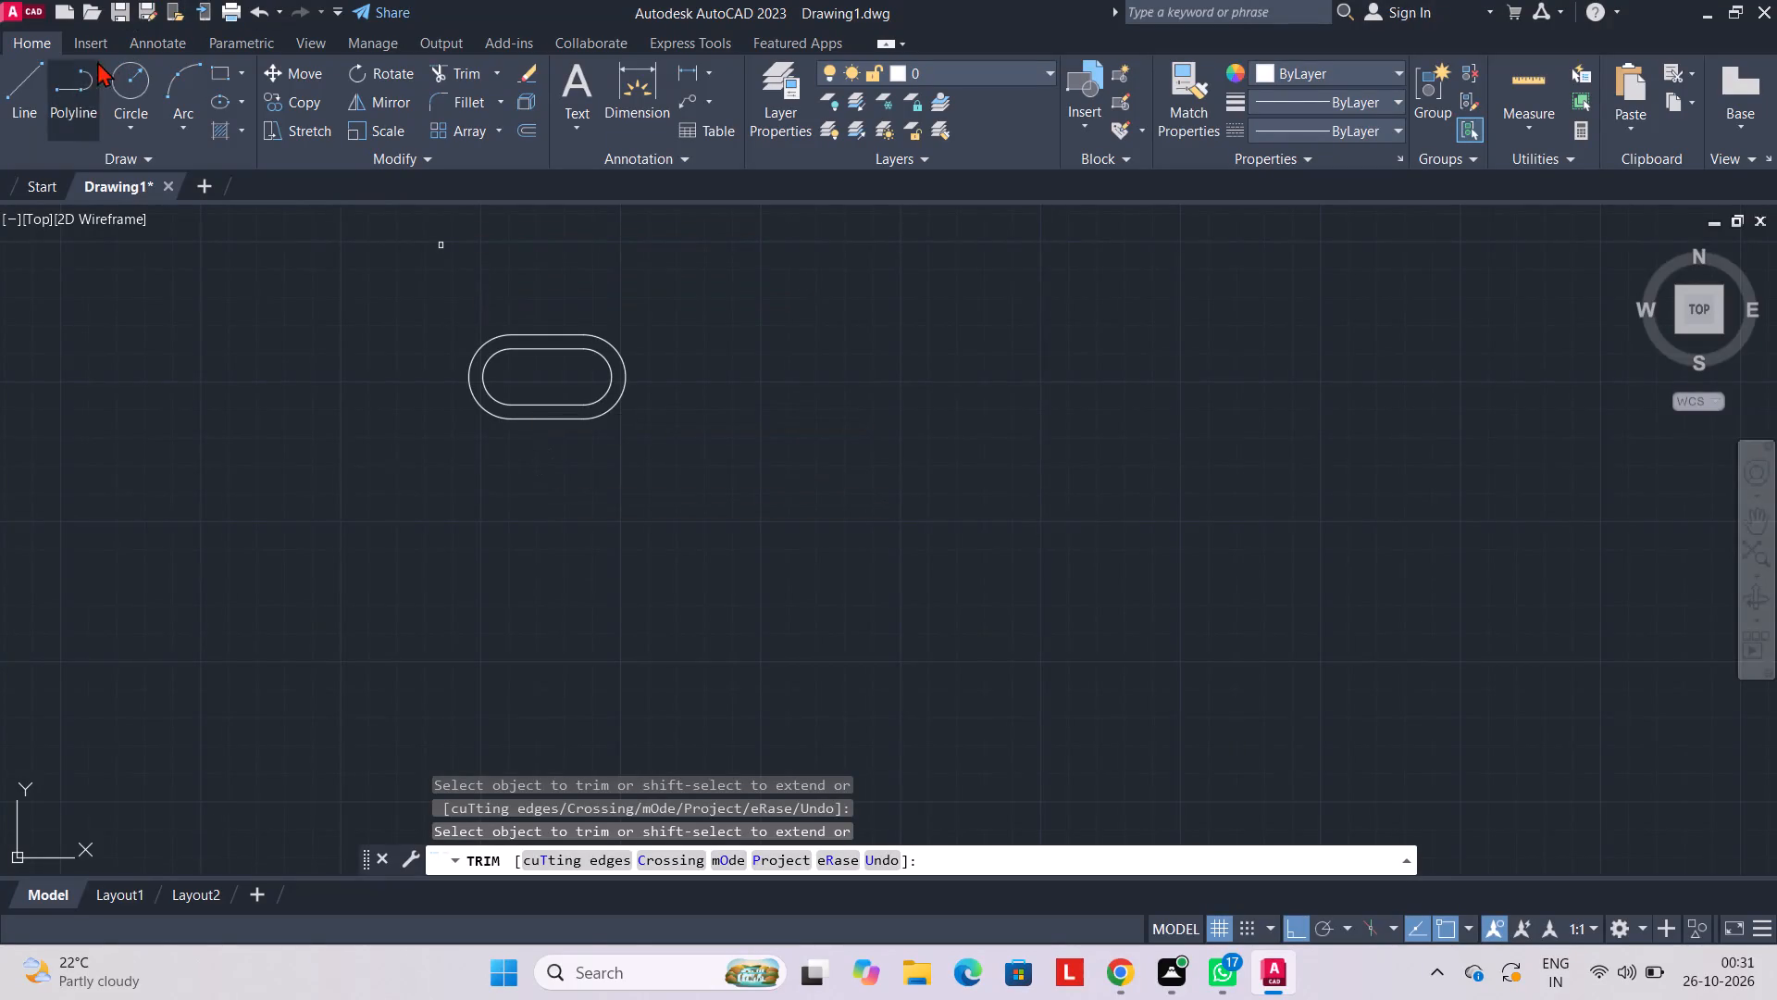
# Draw a vertical line 71.5 long straight down from the common center of the two slot outlines.
pyautogui.click(32, 85)
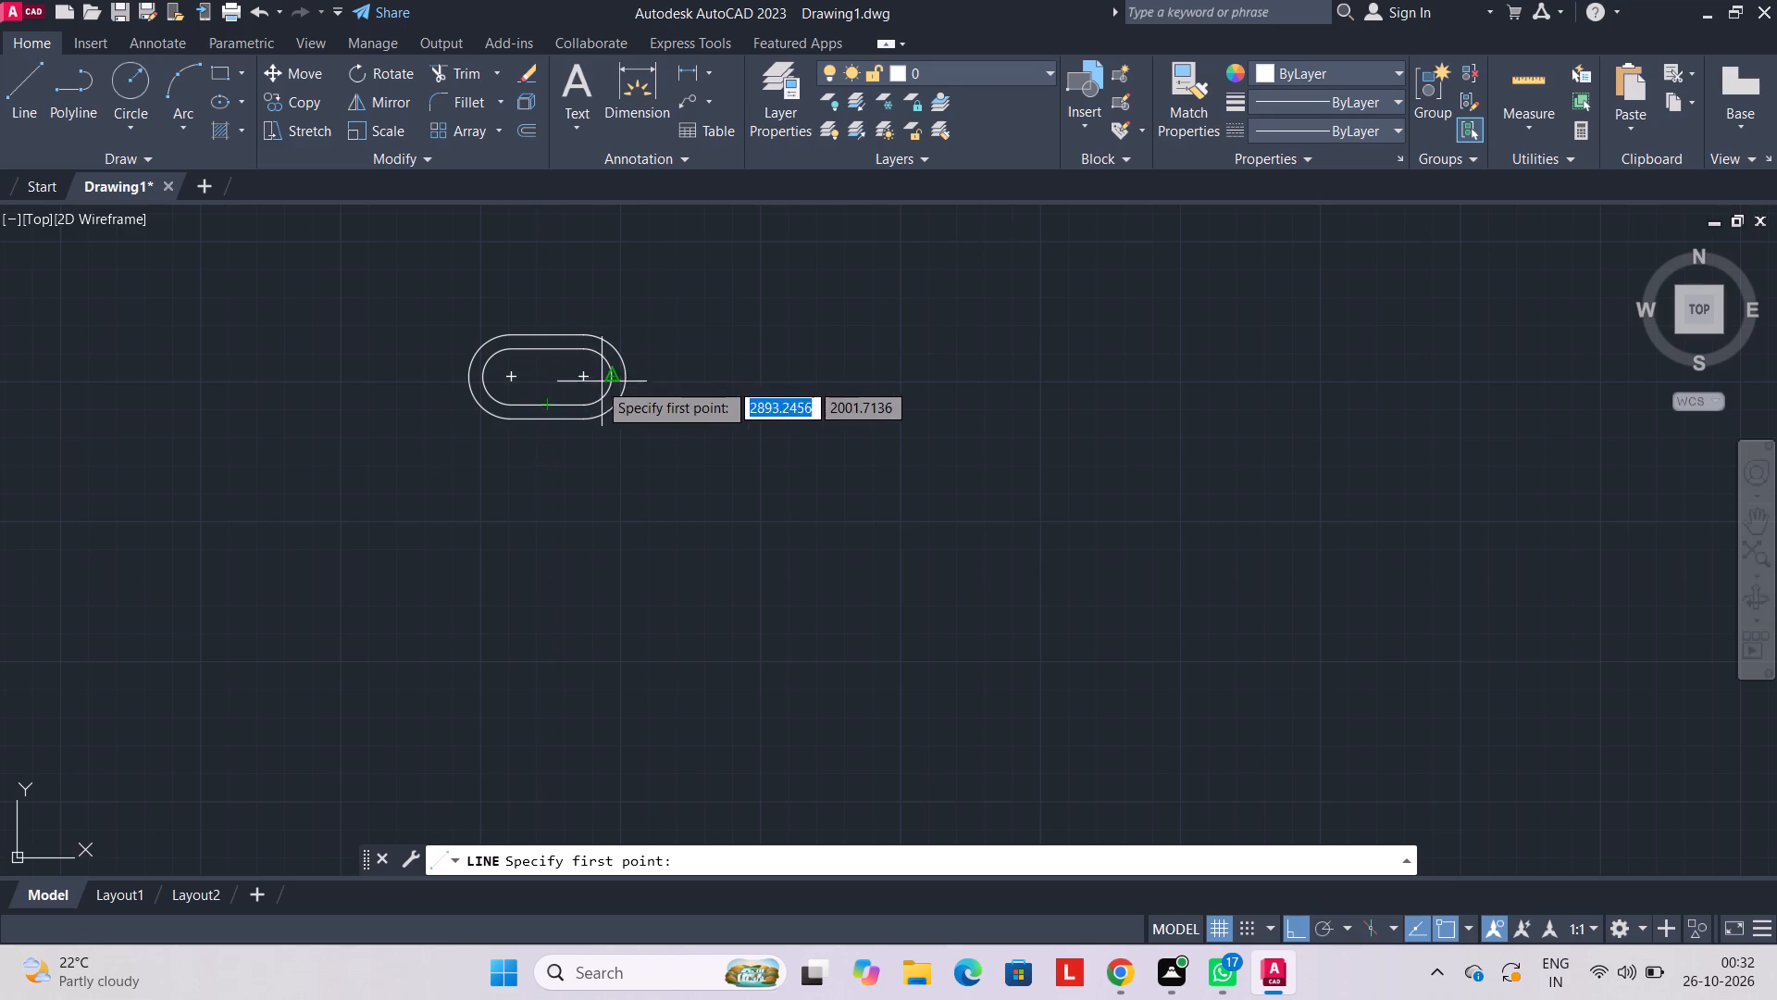
pyautogui.click(548, 378)
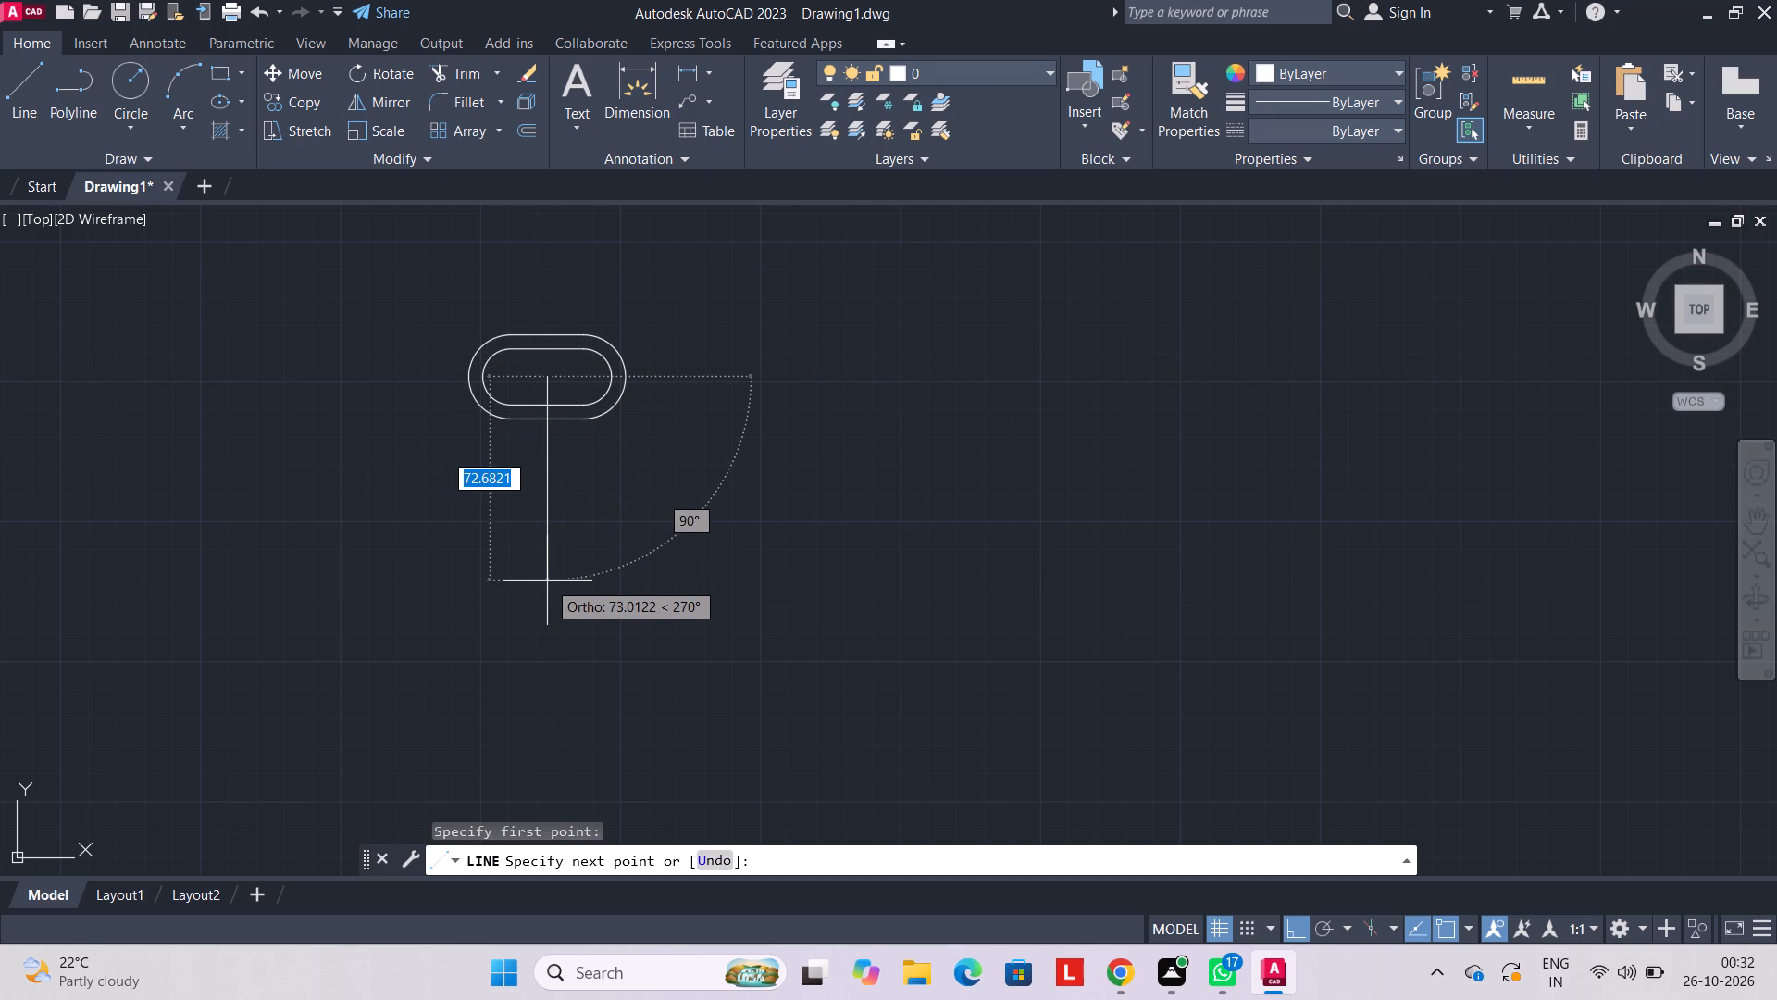
pyautogui.write('71.5')
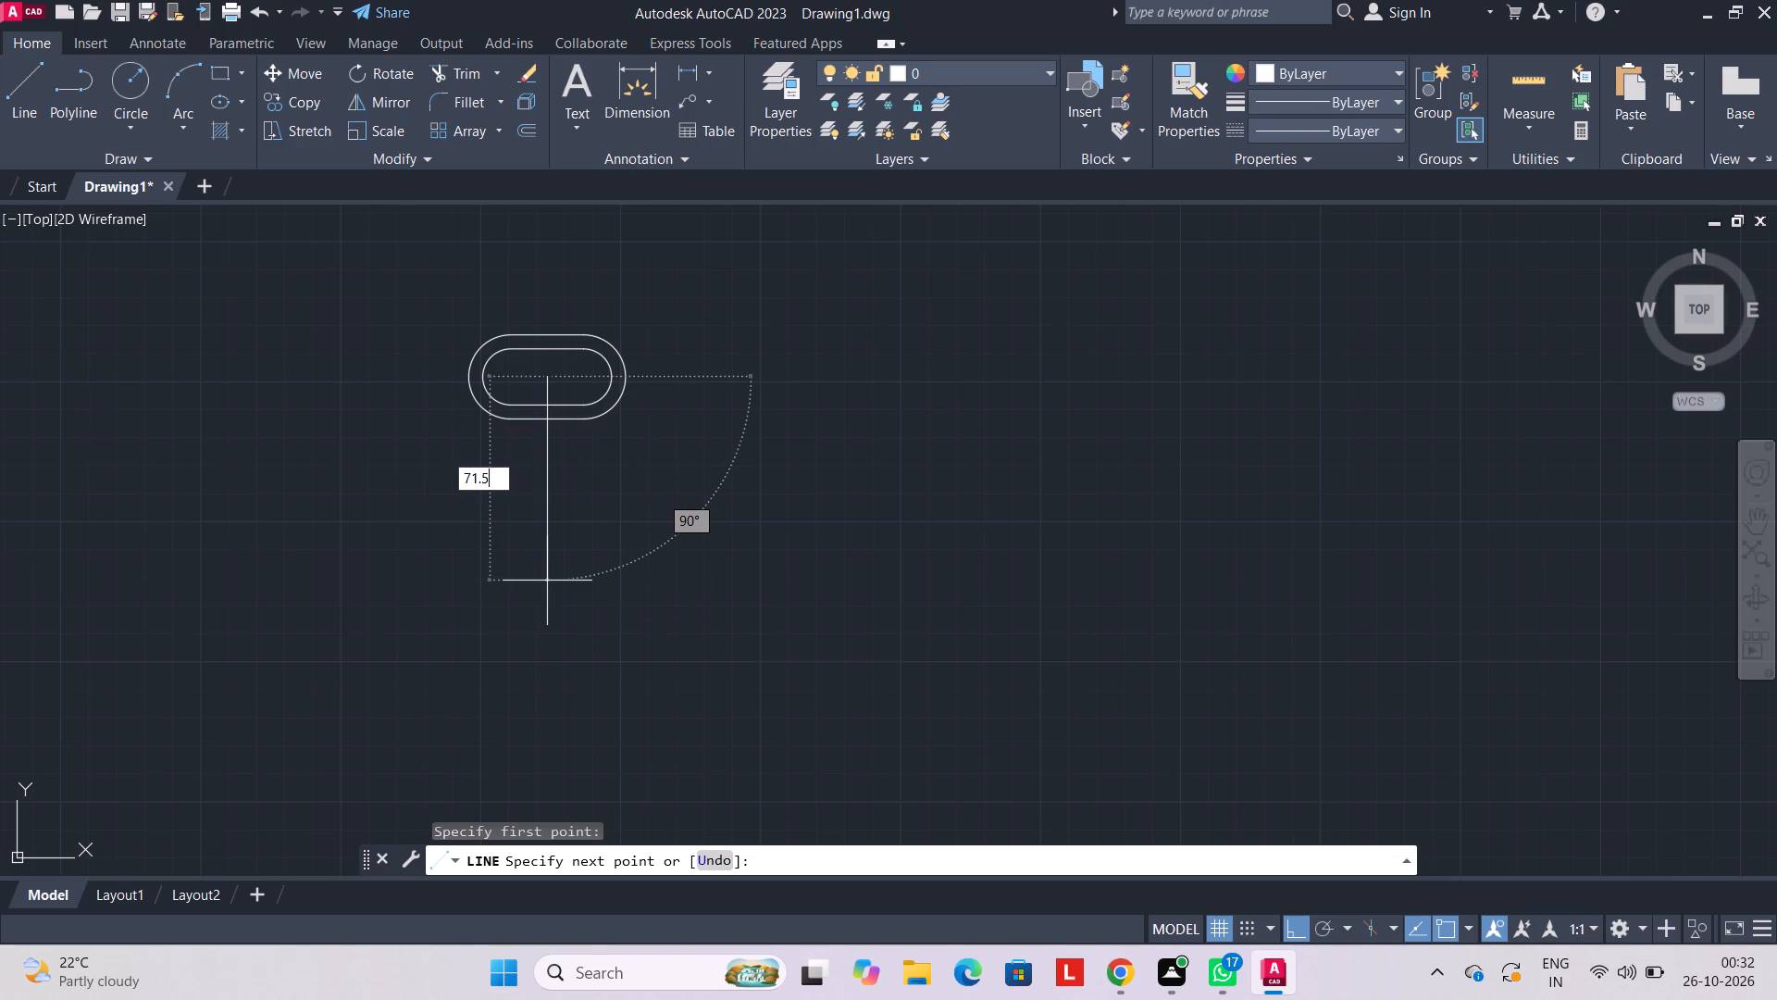
pyautogui.press('Return')
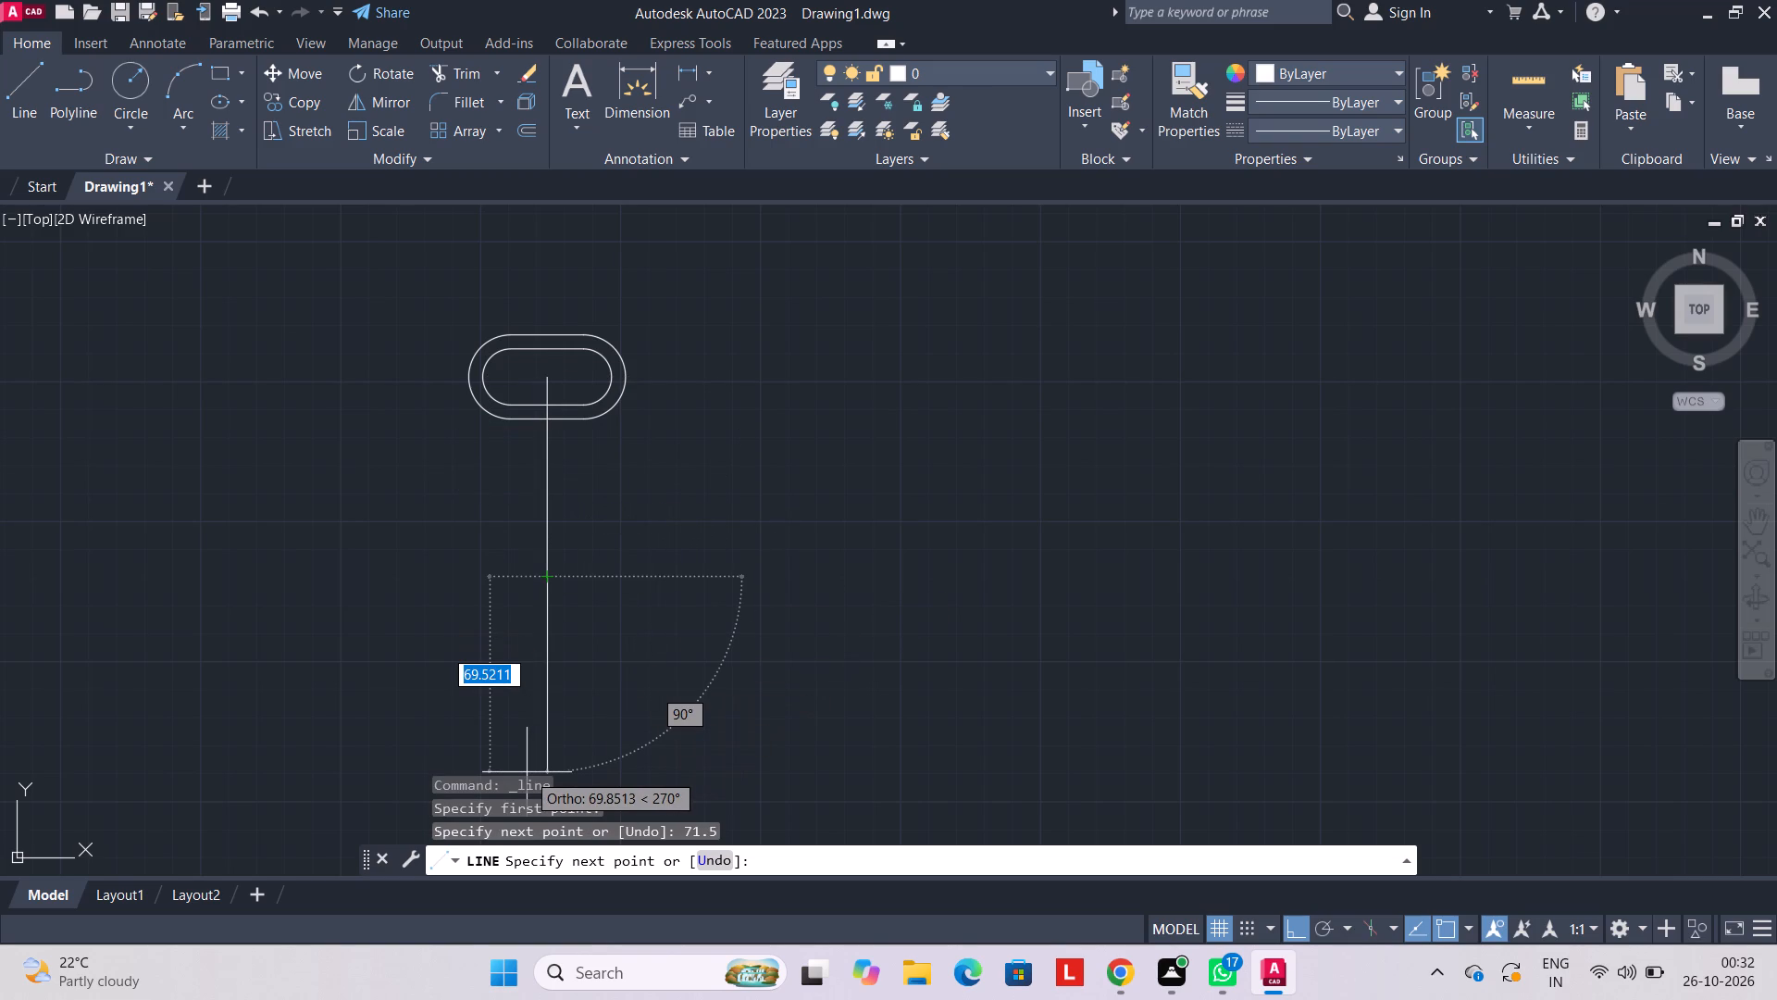
pyautogui.press('Escape')
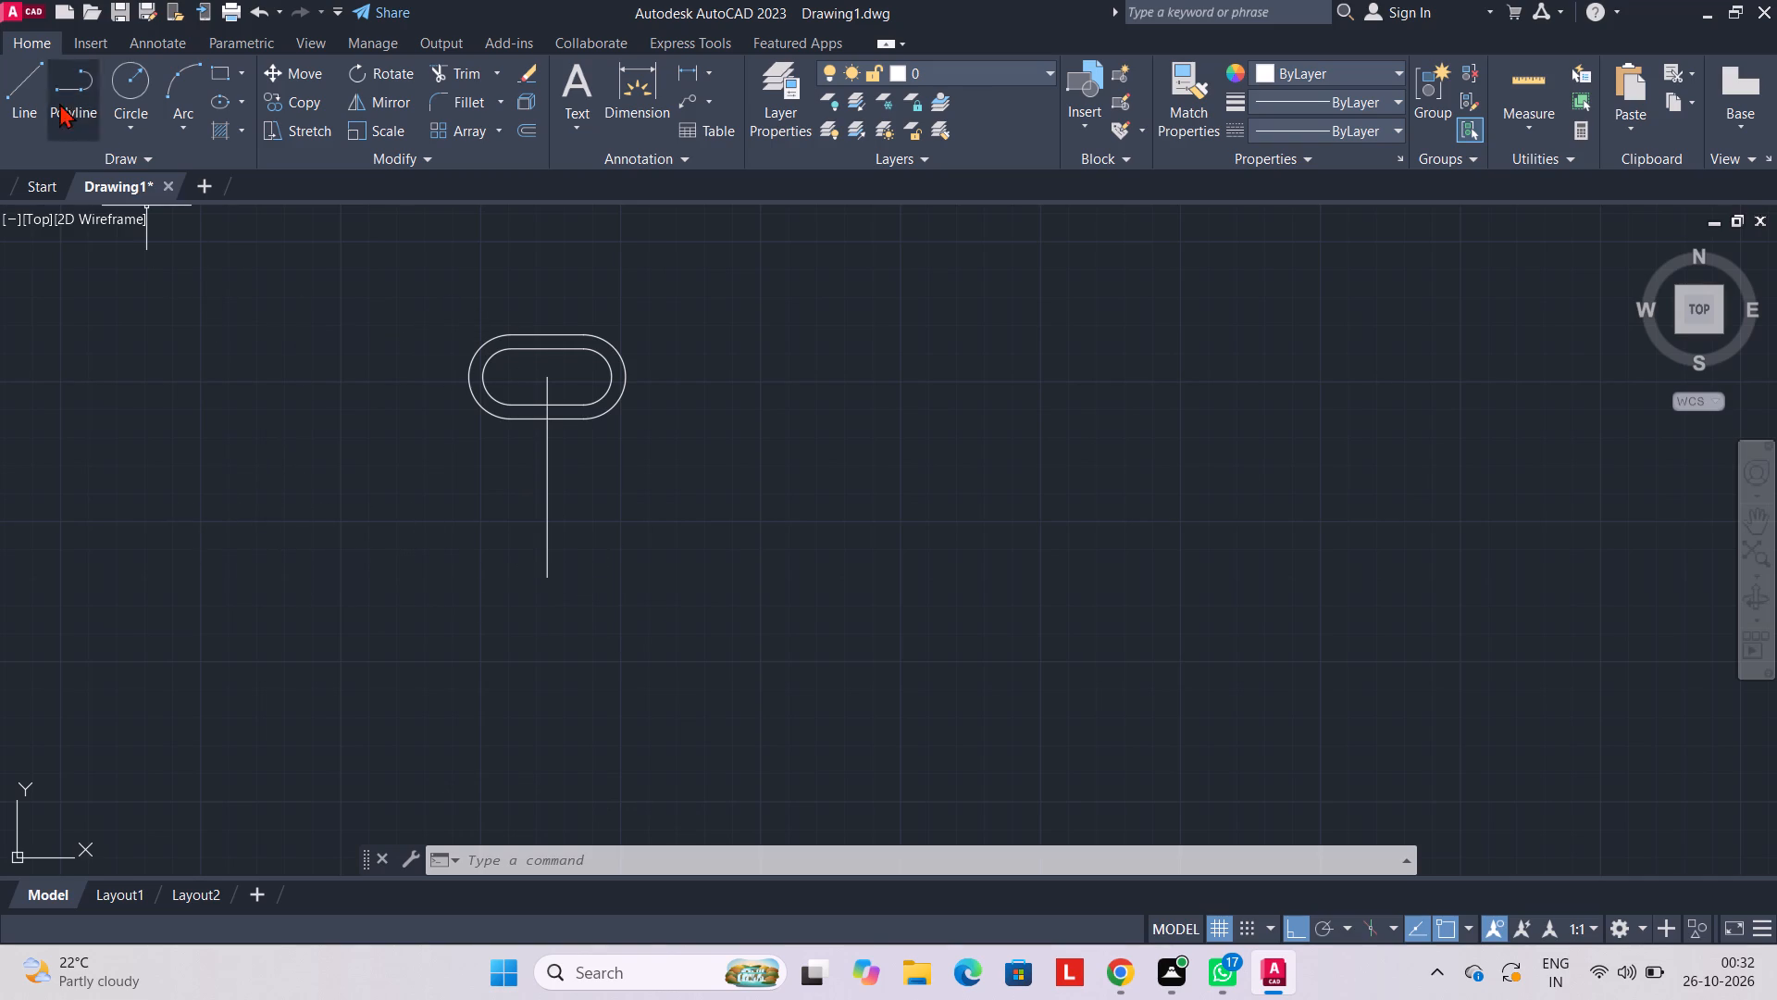
# Draw a horizontal line 19 long to the left from the lower end of the vertical line.
pyautogui.click(17, 81)
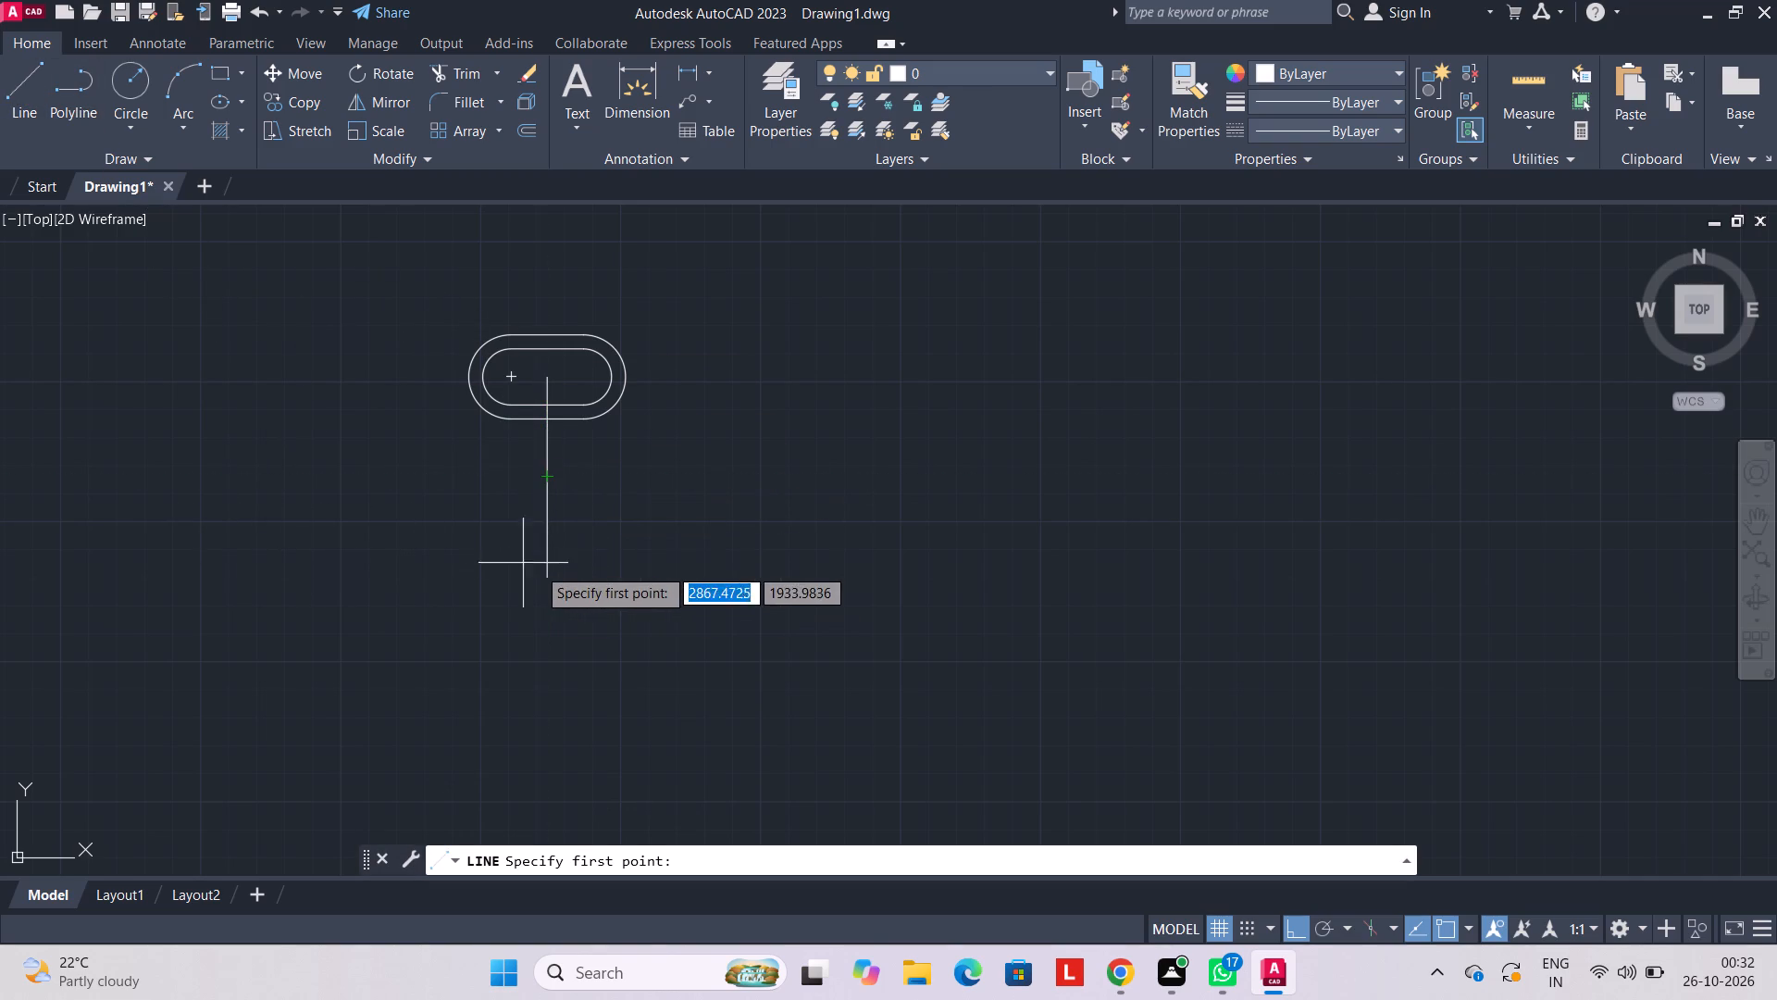
pyautogui.click(551, 572)
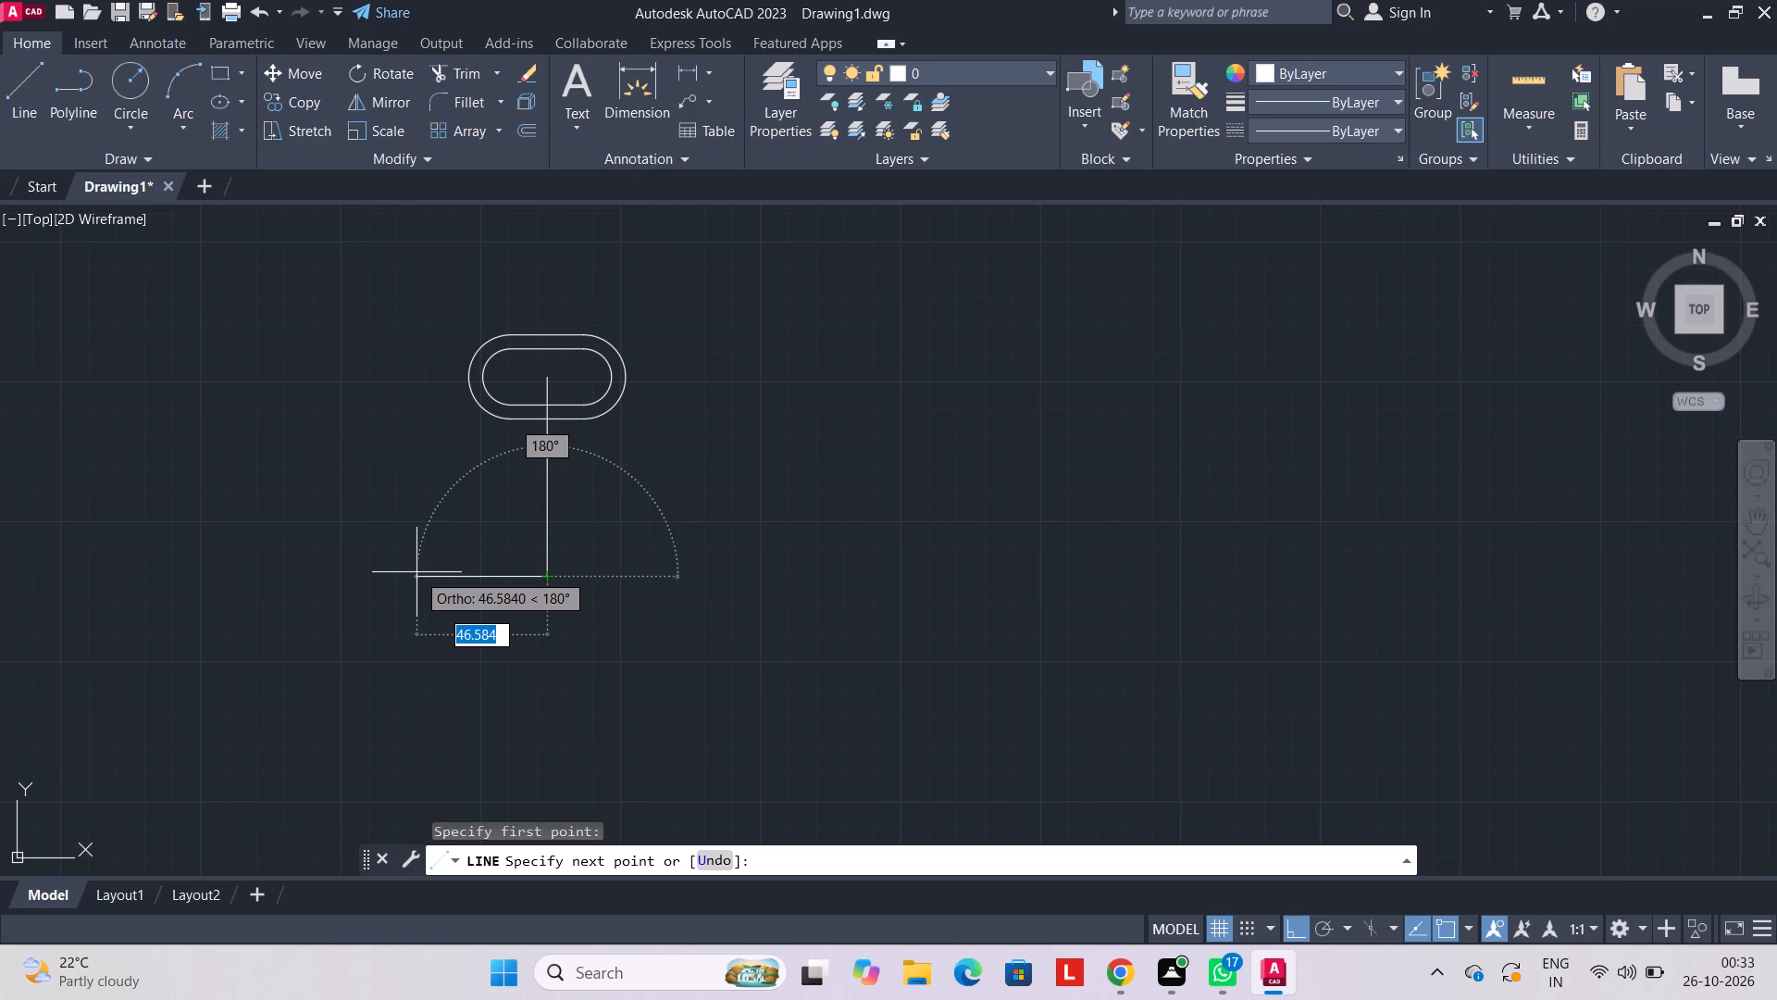
pyautogui.write('19')
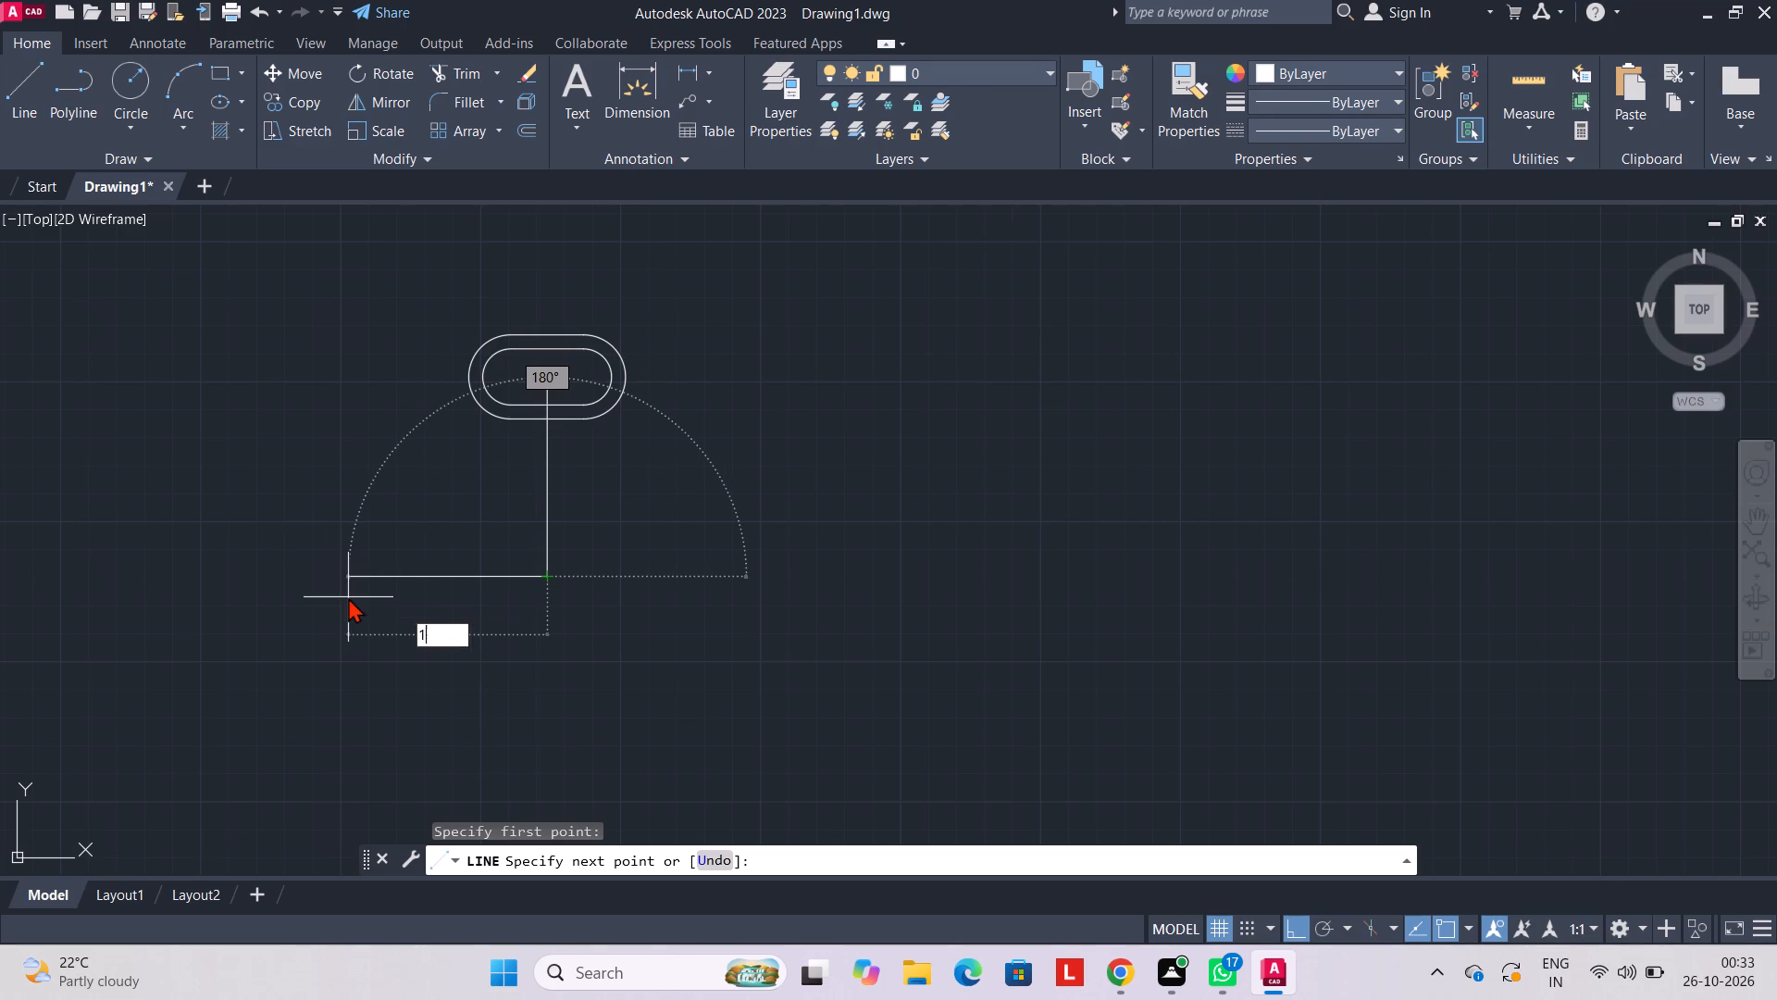
pyautogui.press('Return')
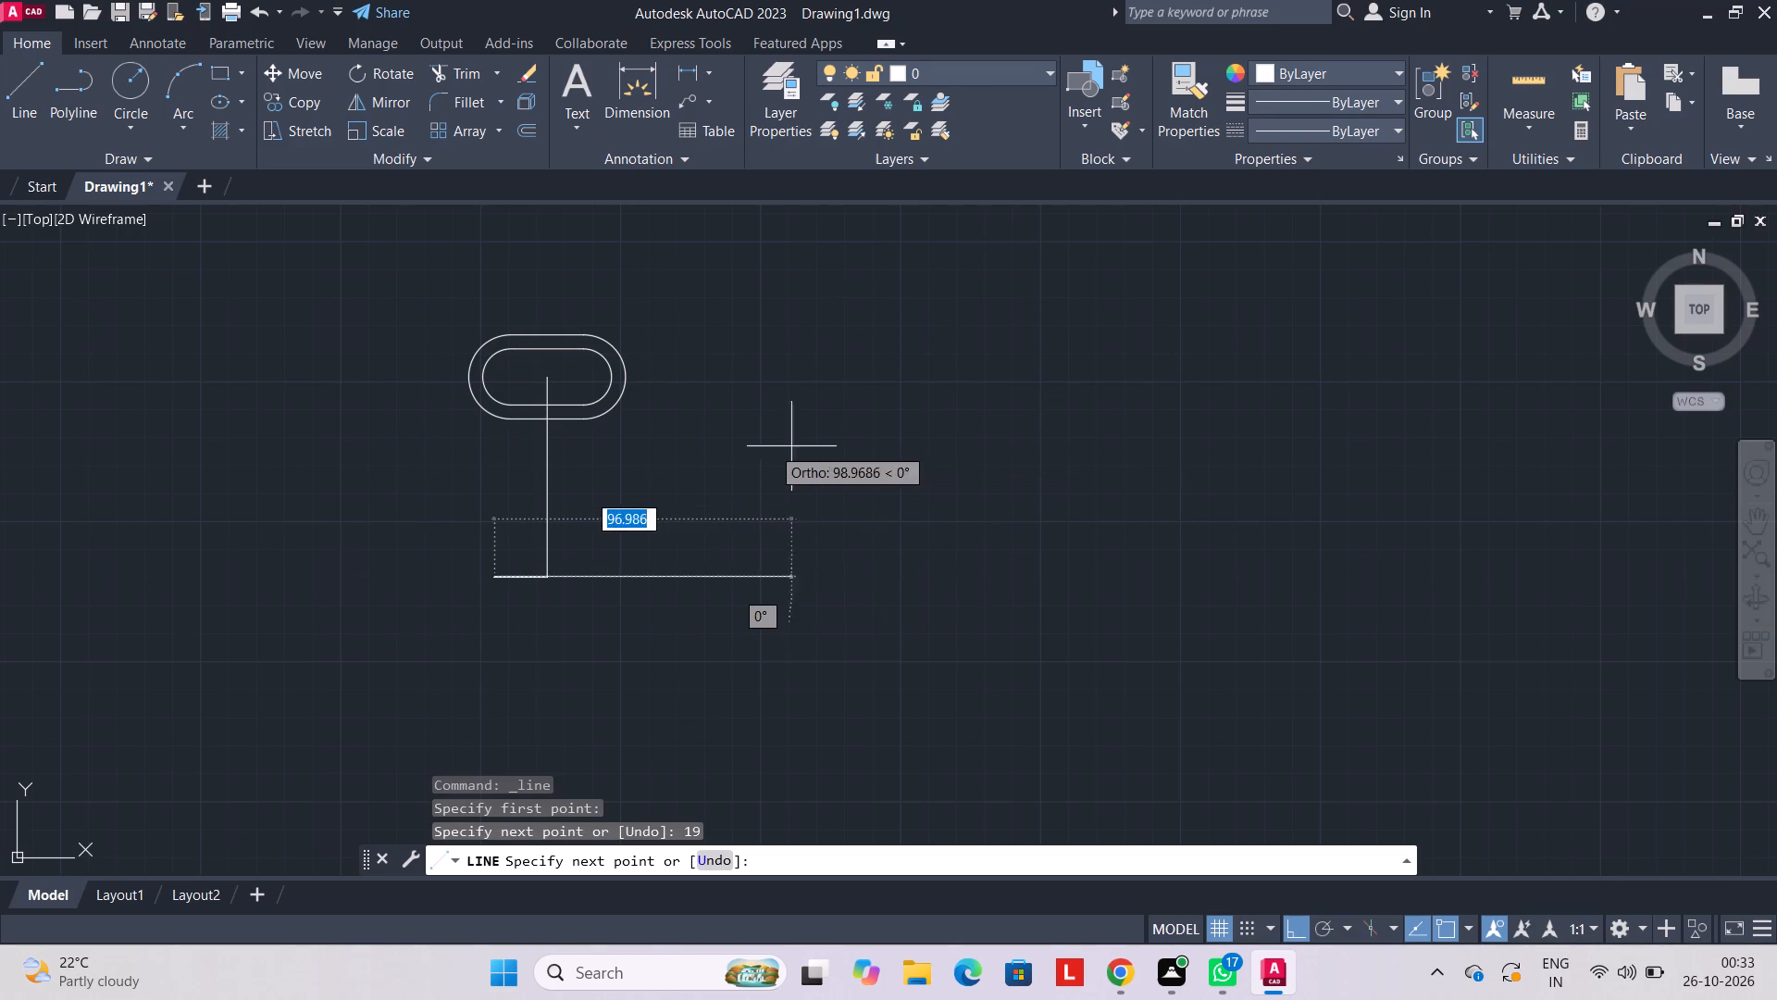
pyautogui.press('Escape')
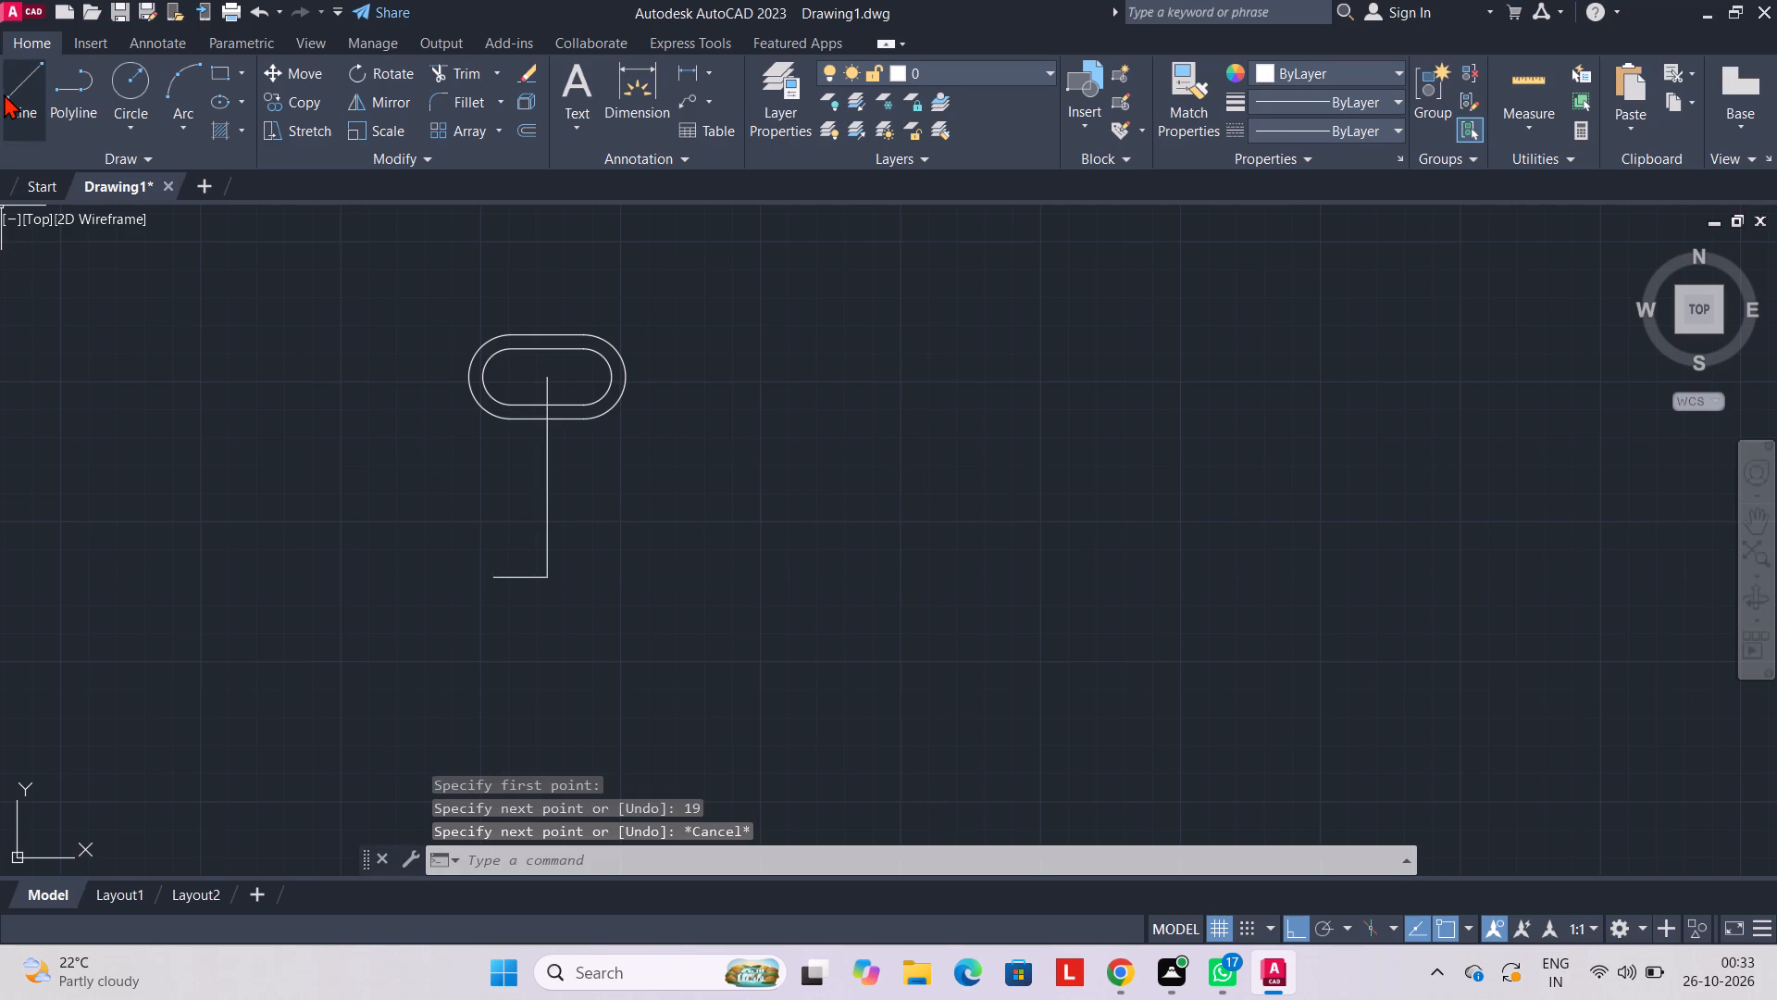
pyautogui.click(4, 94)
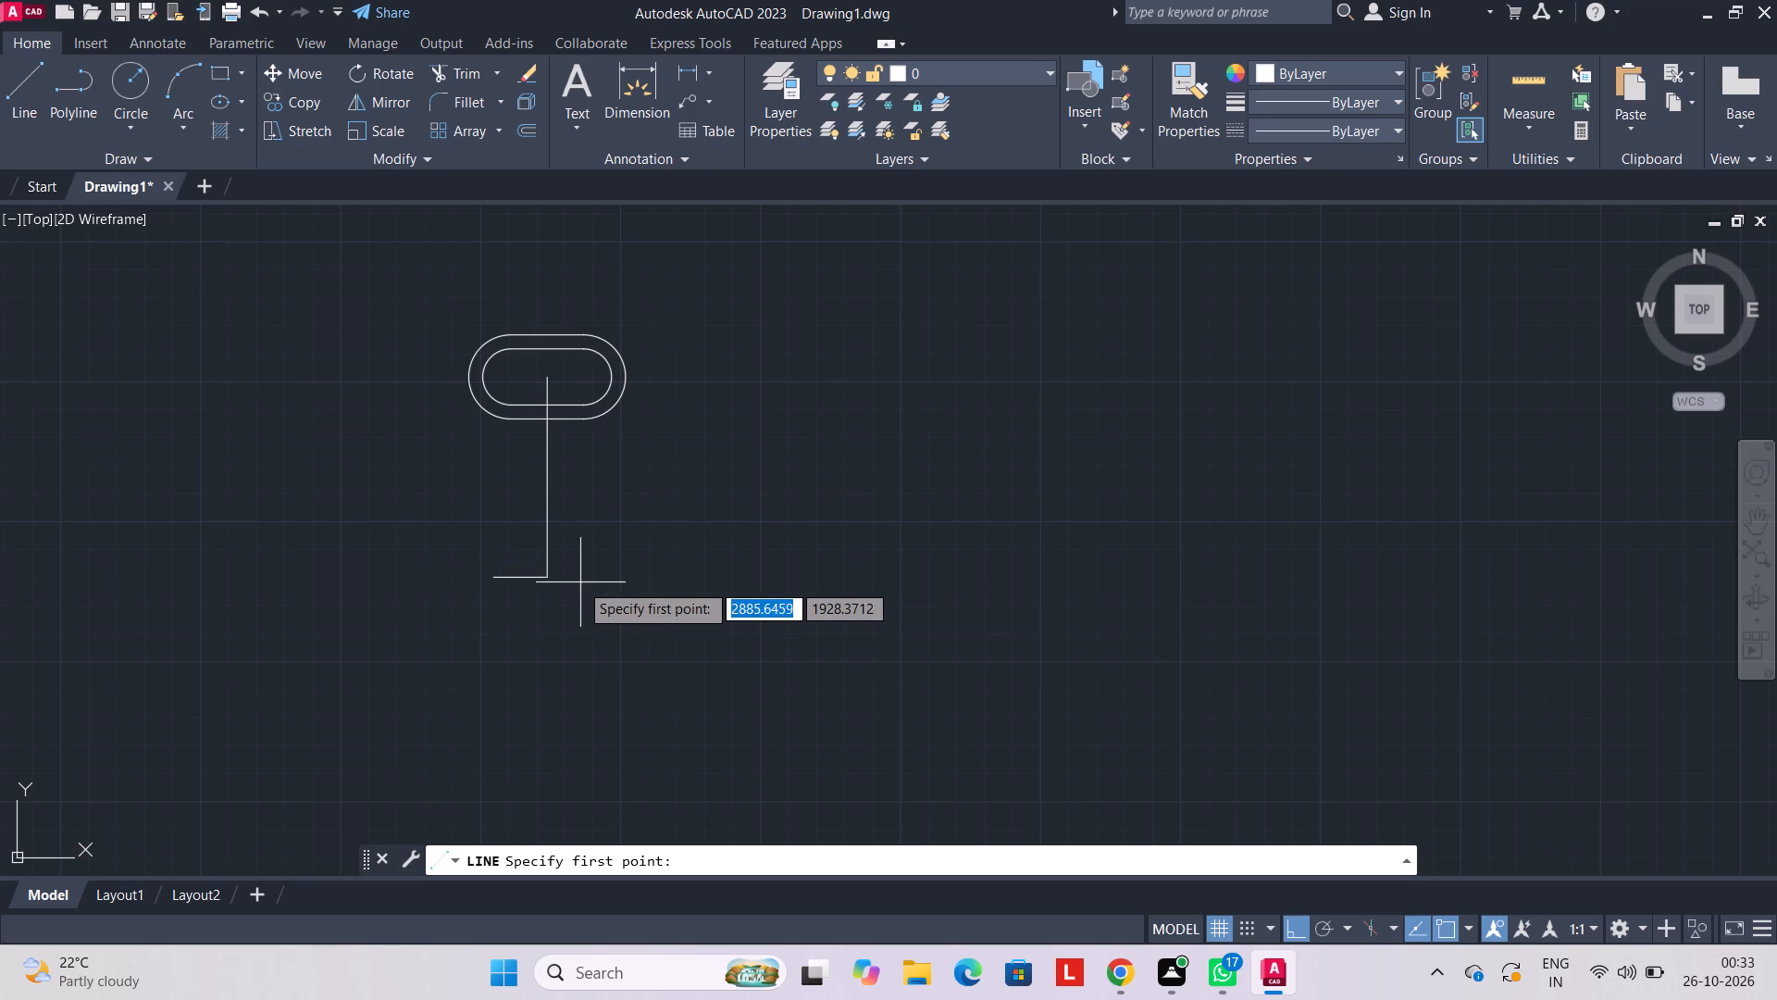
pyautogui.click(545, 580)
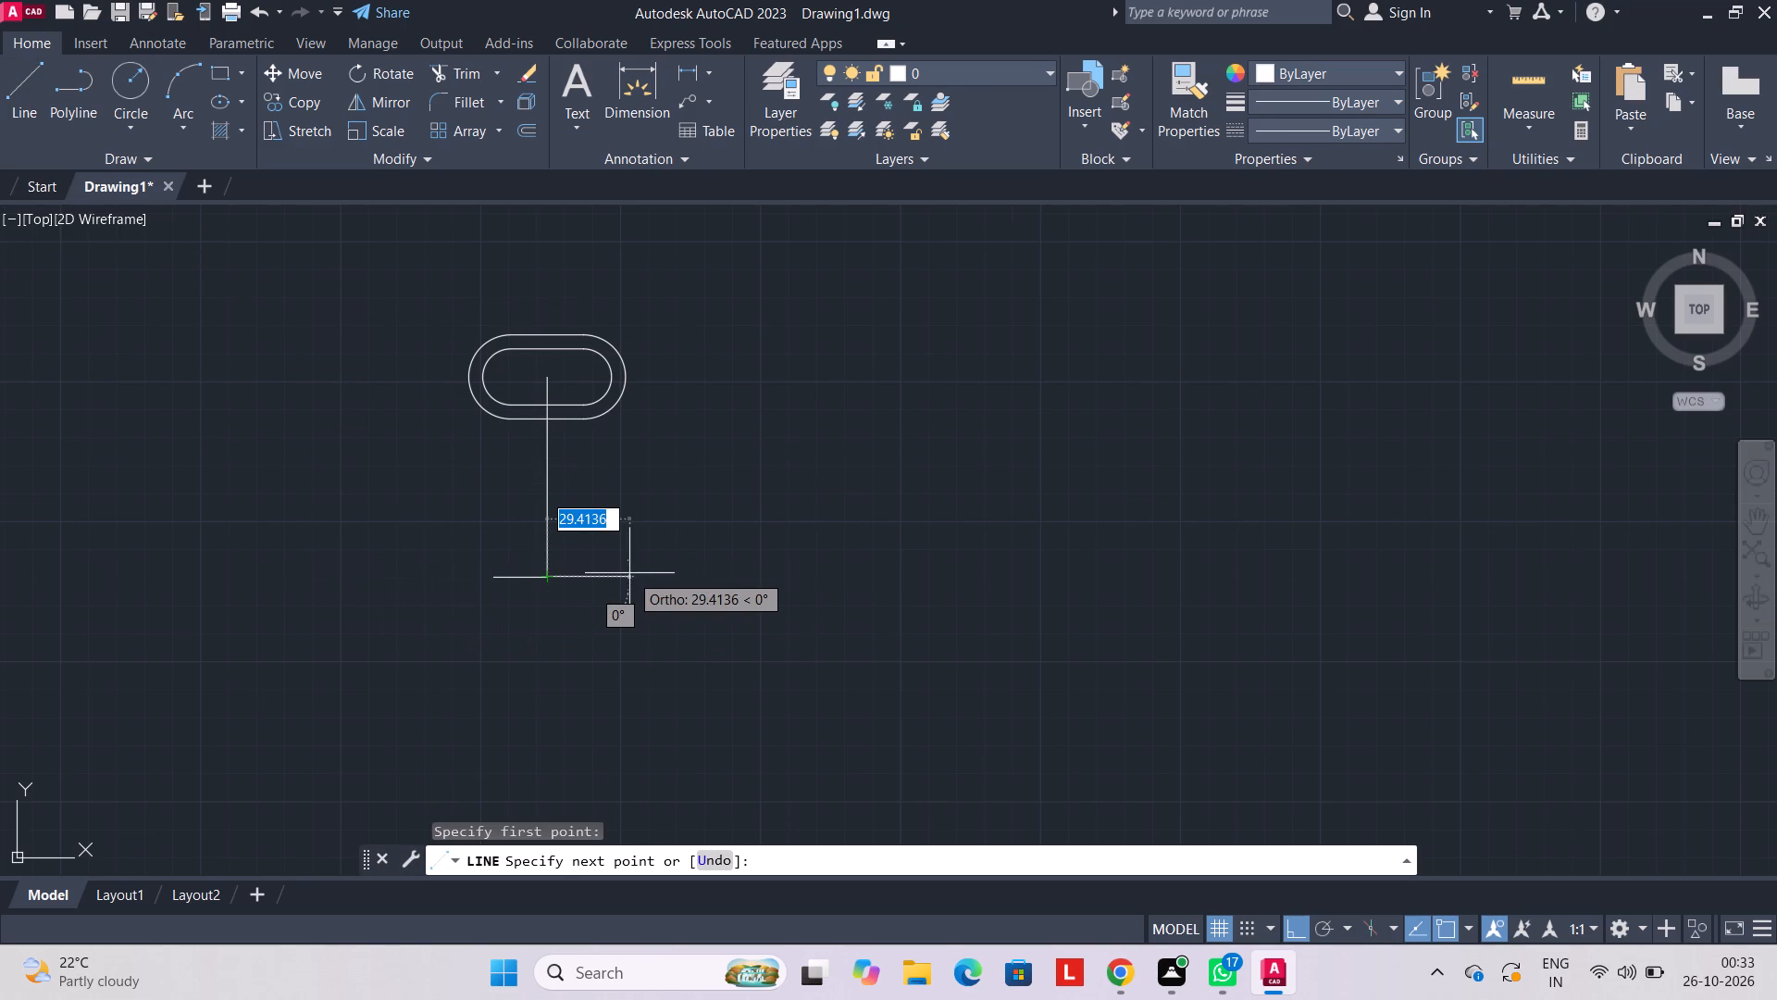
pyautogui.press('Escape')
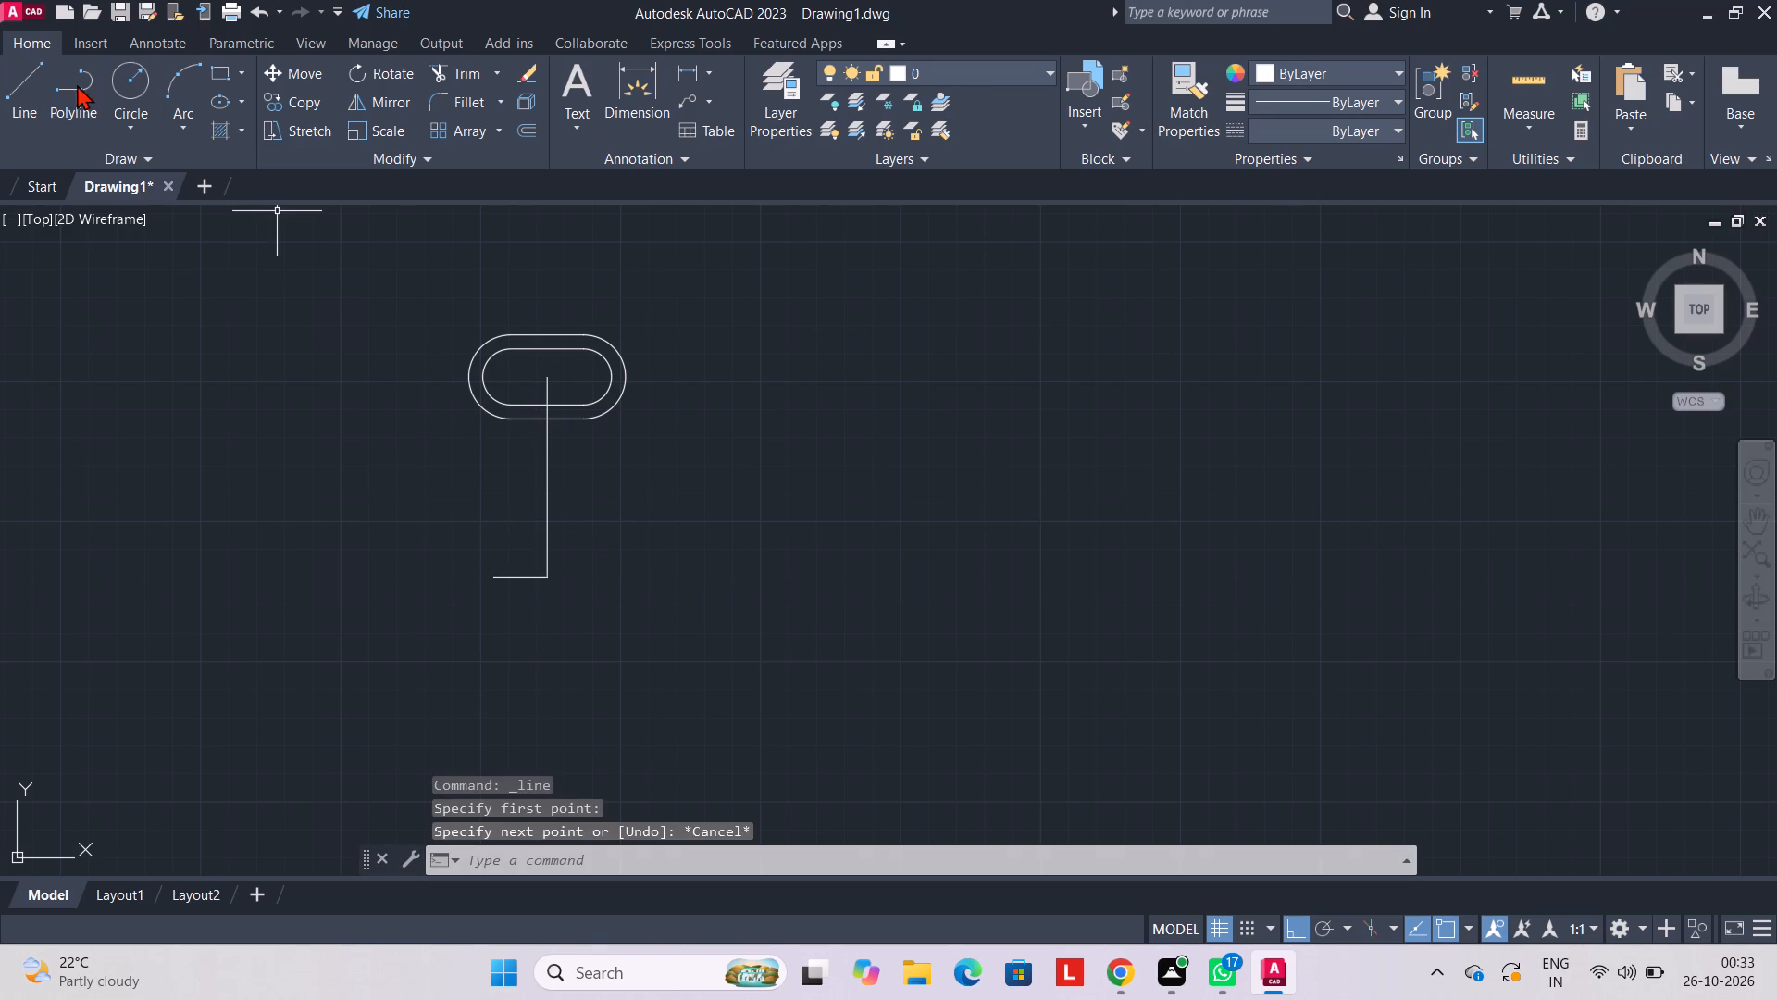
# Draw a horizontal line 19 long to the right from the lower end of the vertical line.
pyautogui.click(31, 100)
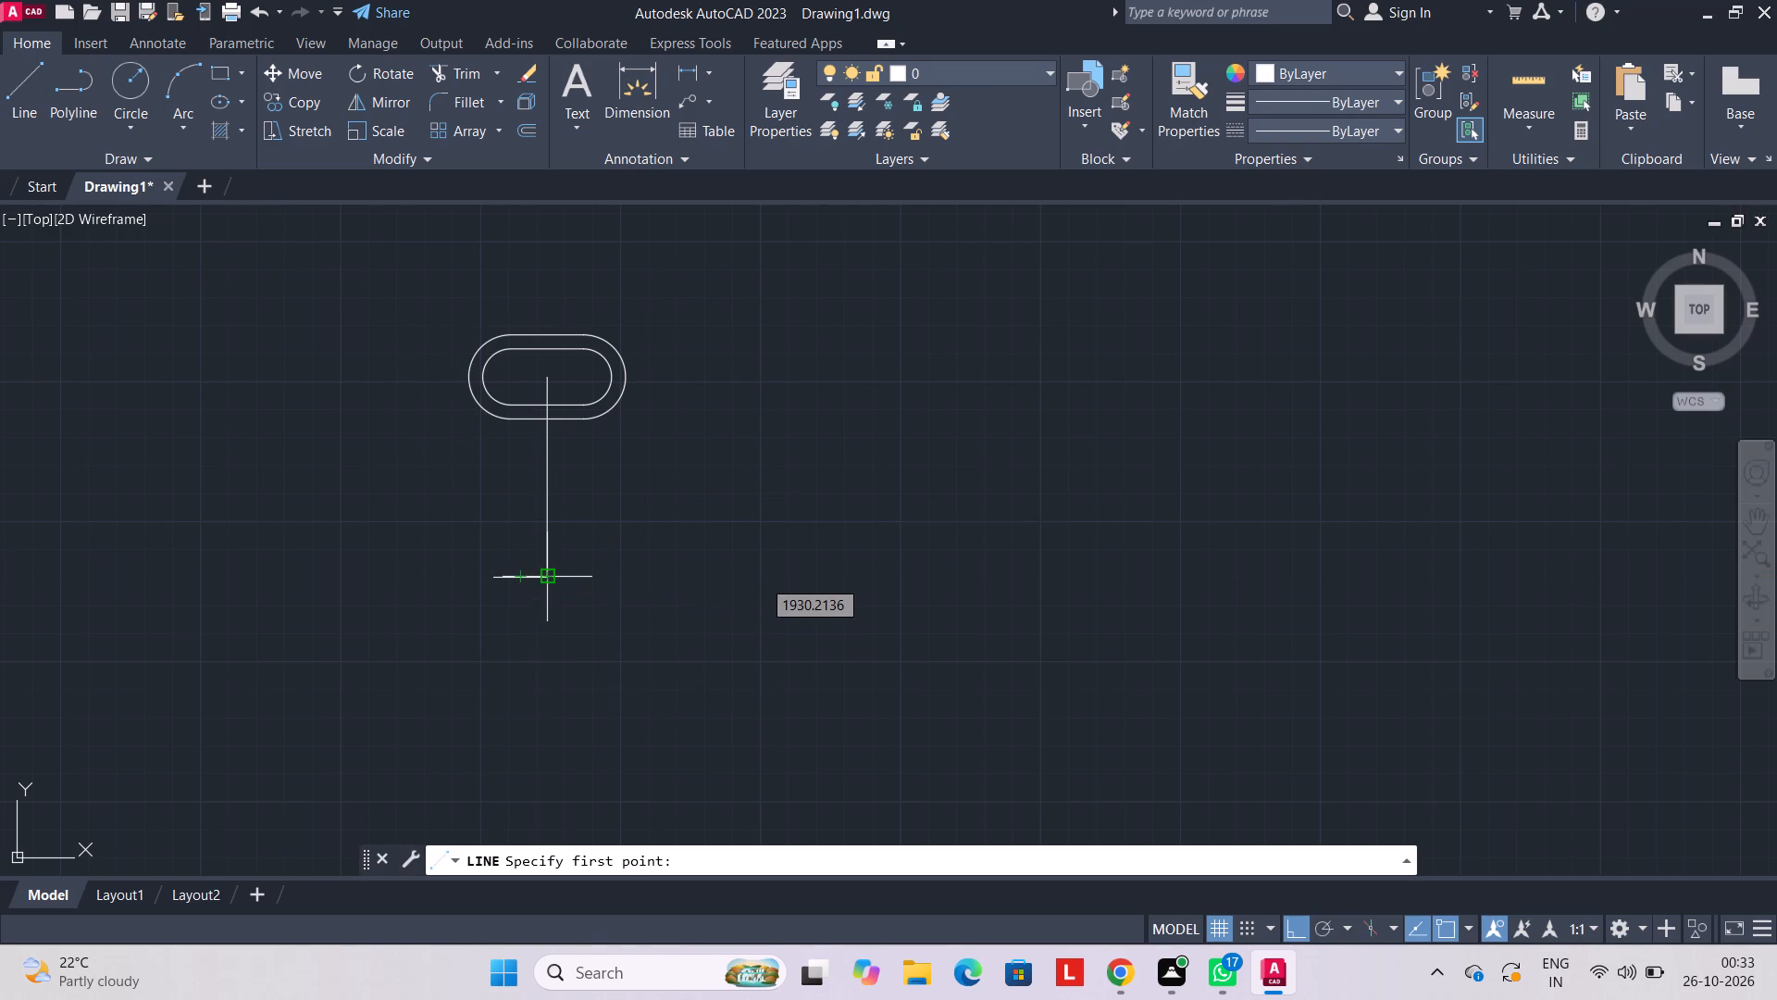
pyautogui.click(550, 579)
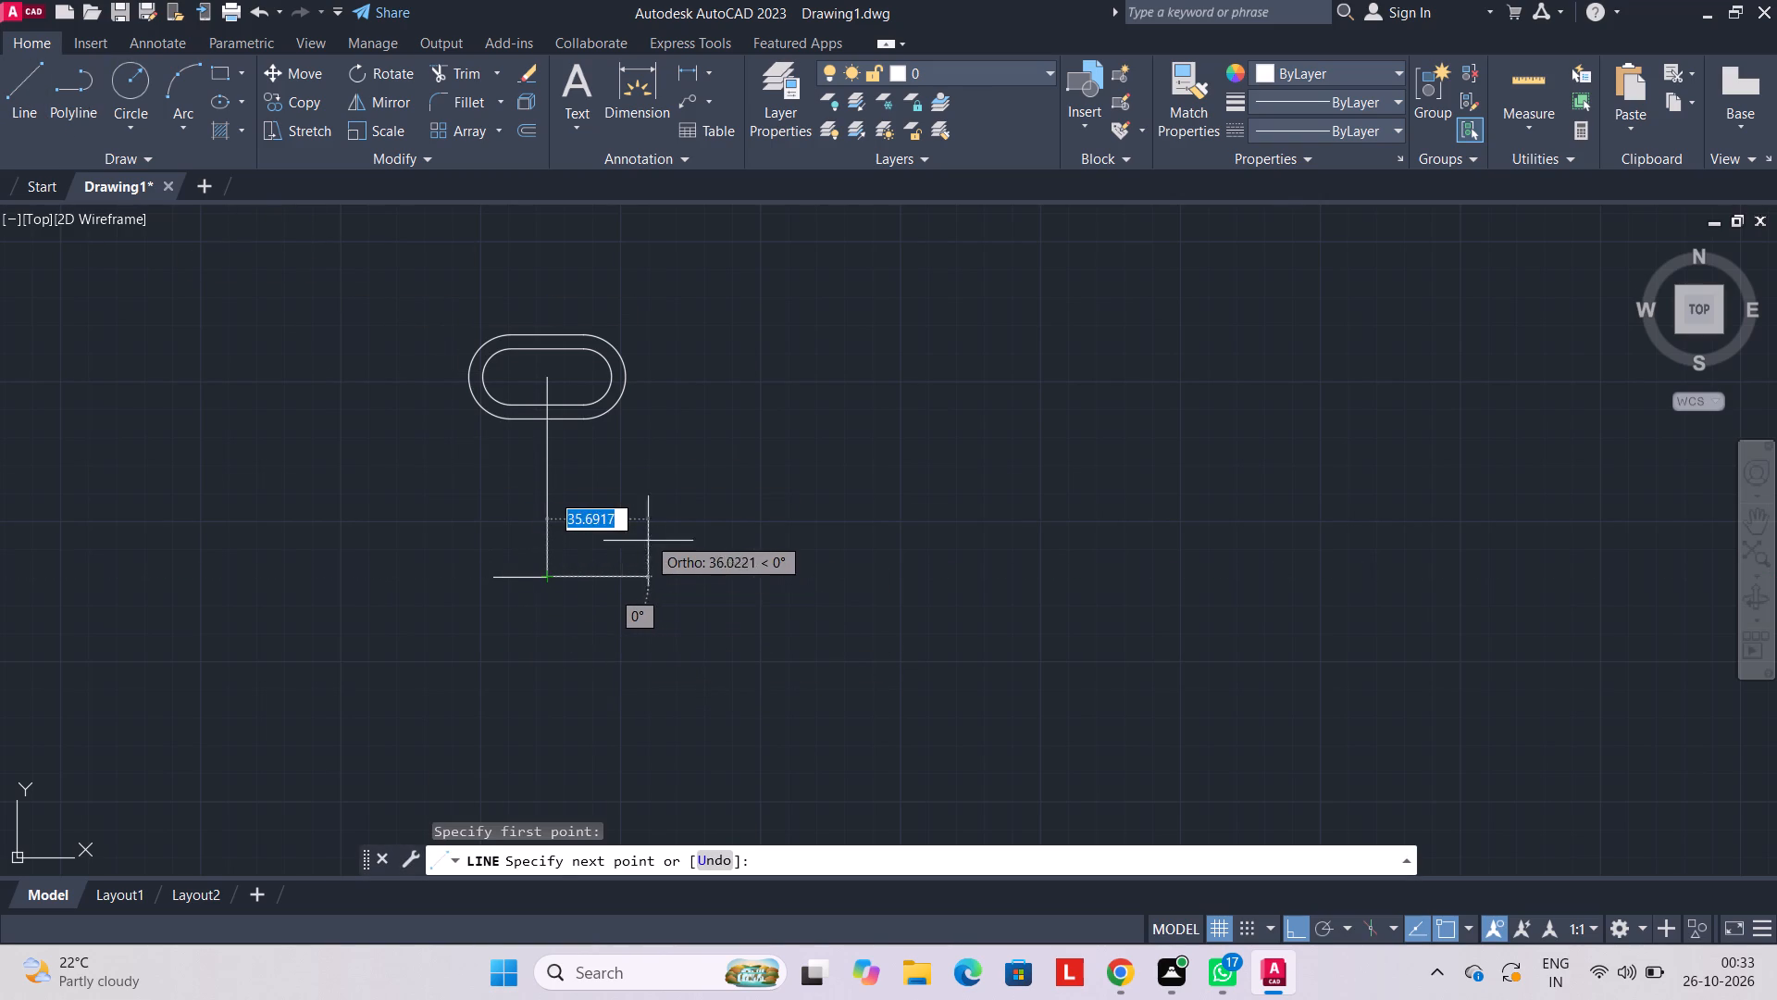
pyautogui.write('19')
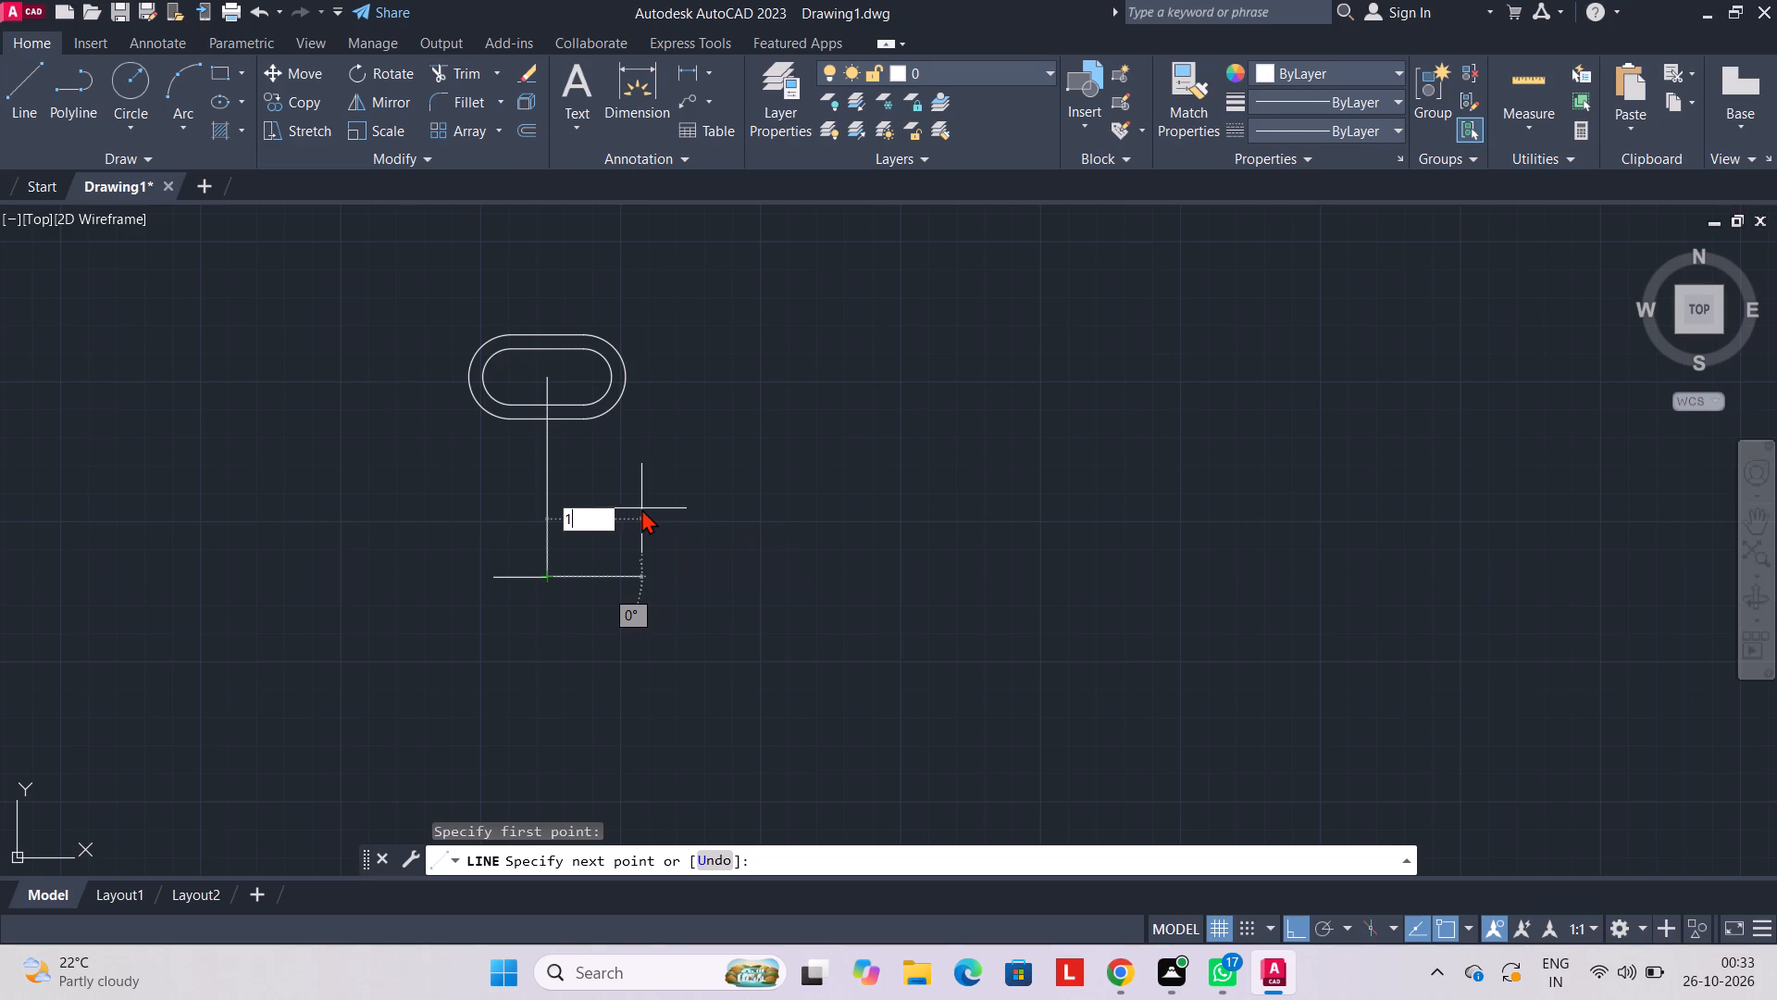
pyautogui.press('Return')
pyautogui.press('Escape')
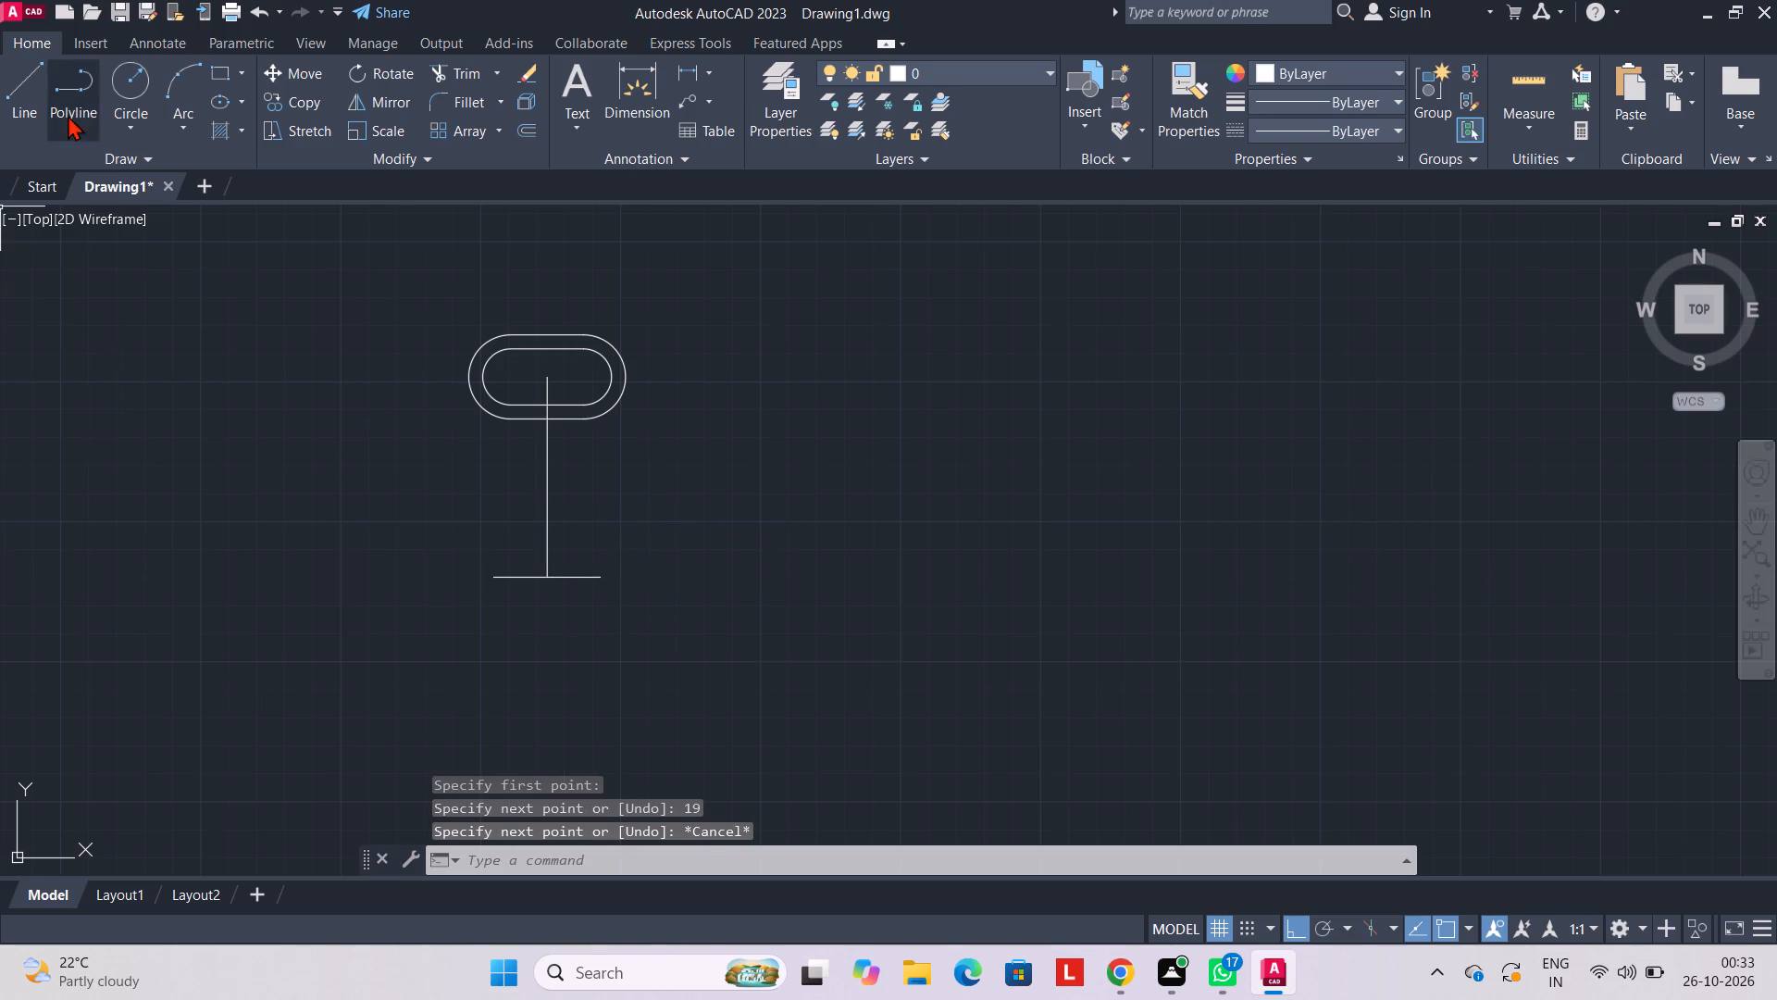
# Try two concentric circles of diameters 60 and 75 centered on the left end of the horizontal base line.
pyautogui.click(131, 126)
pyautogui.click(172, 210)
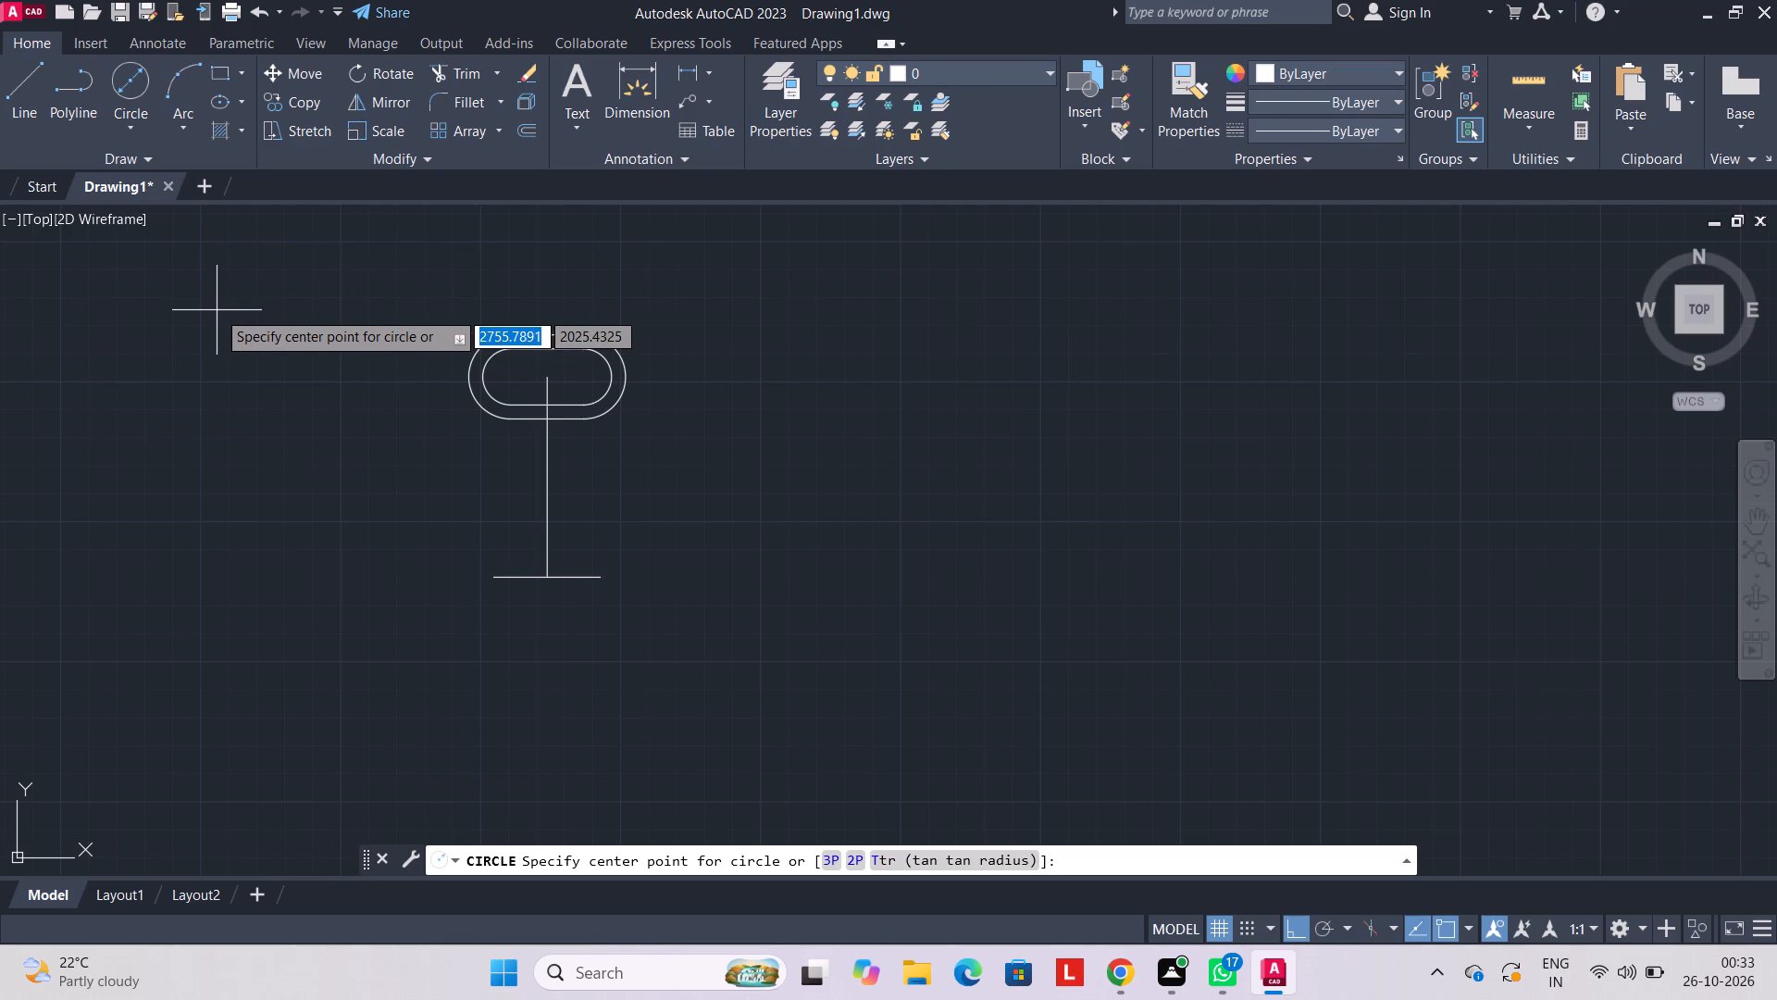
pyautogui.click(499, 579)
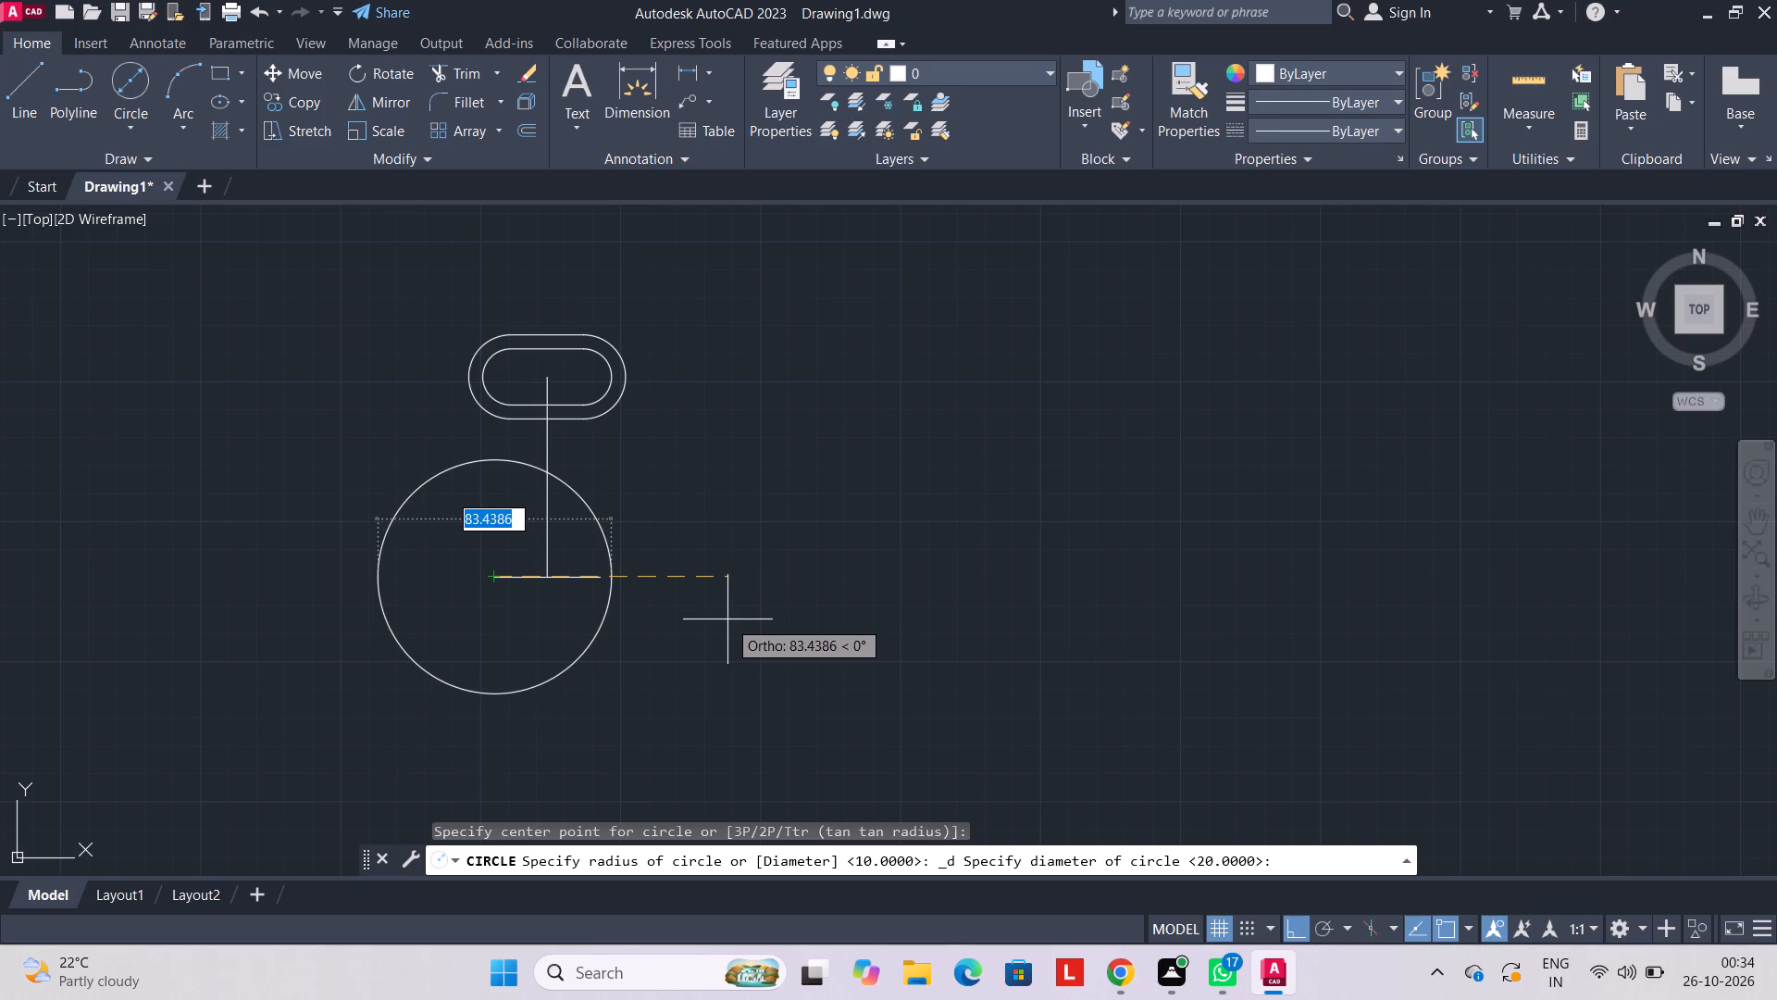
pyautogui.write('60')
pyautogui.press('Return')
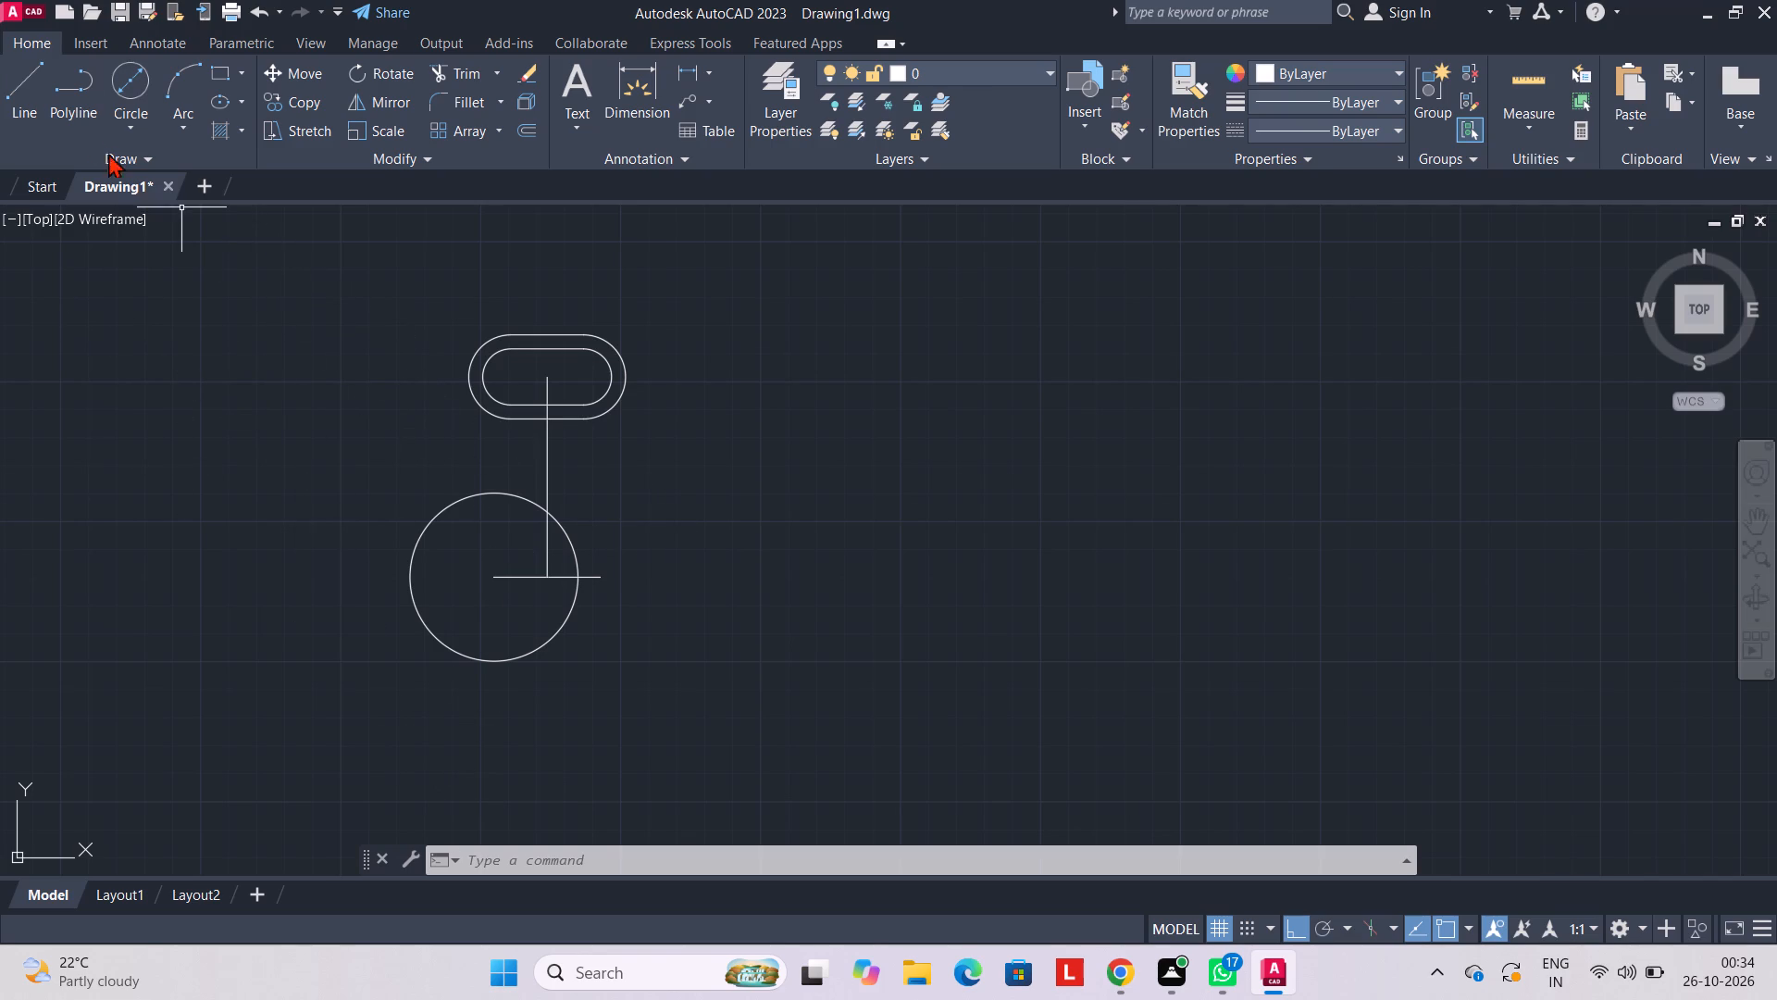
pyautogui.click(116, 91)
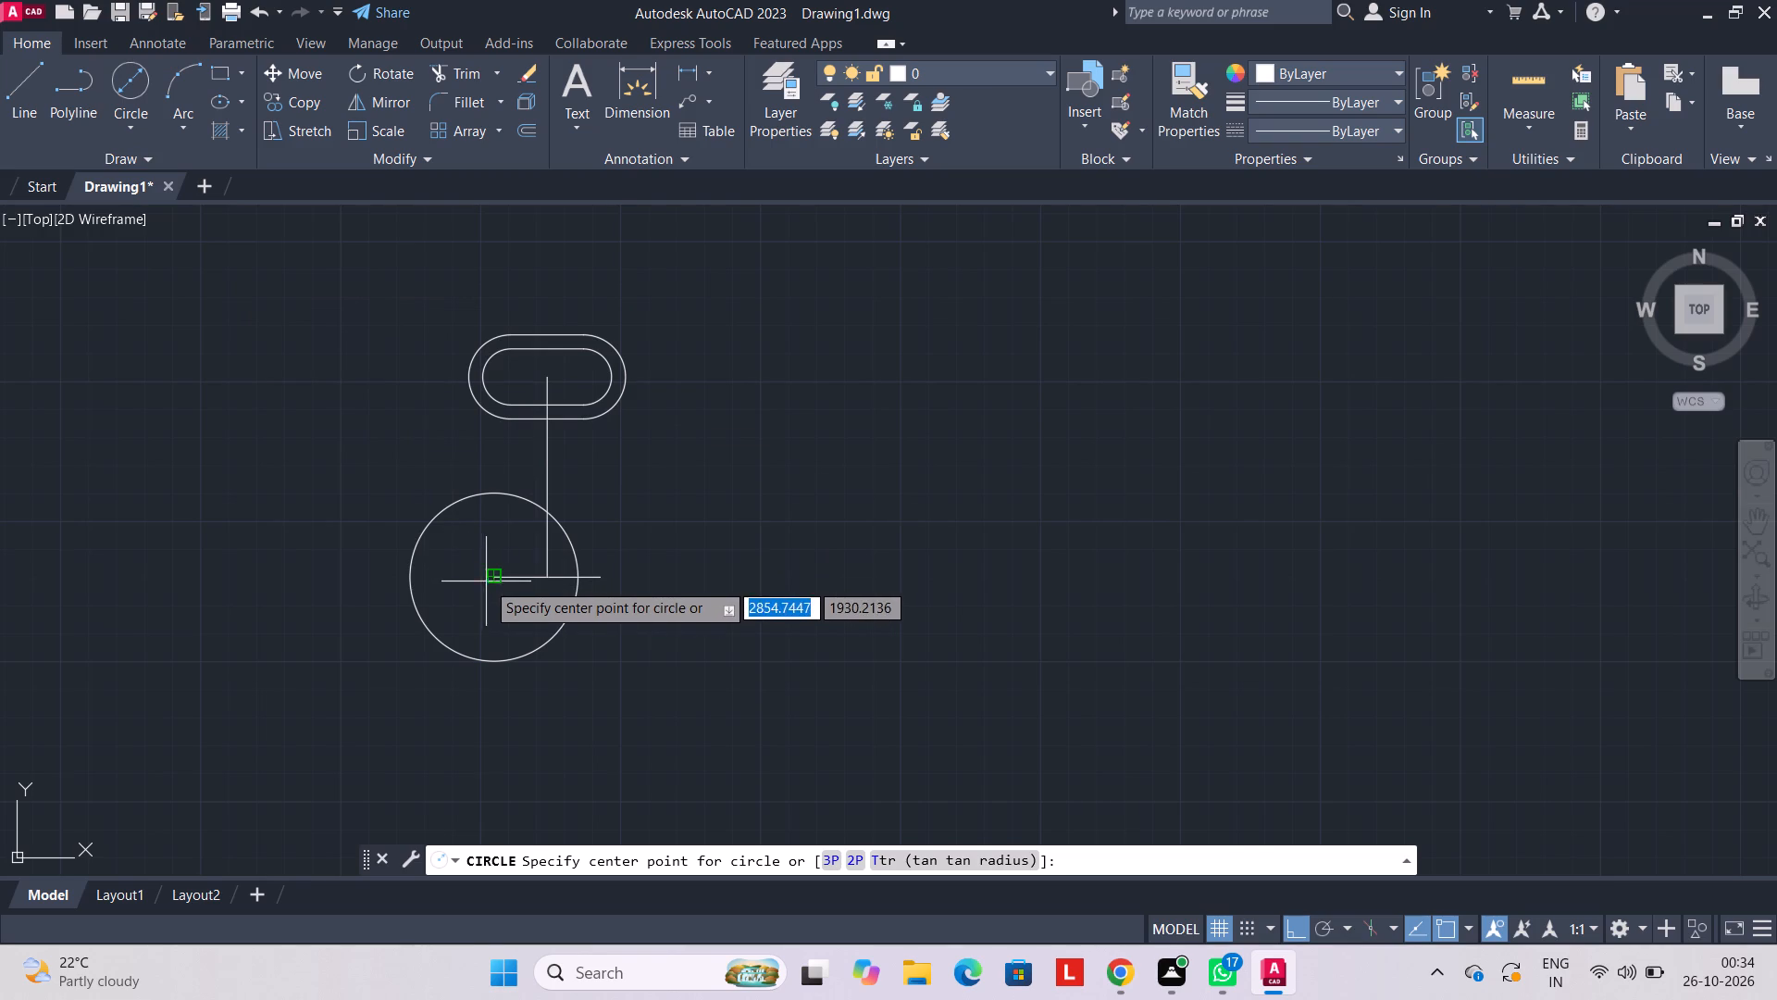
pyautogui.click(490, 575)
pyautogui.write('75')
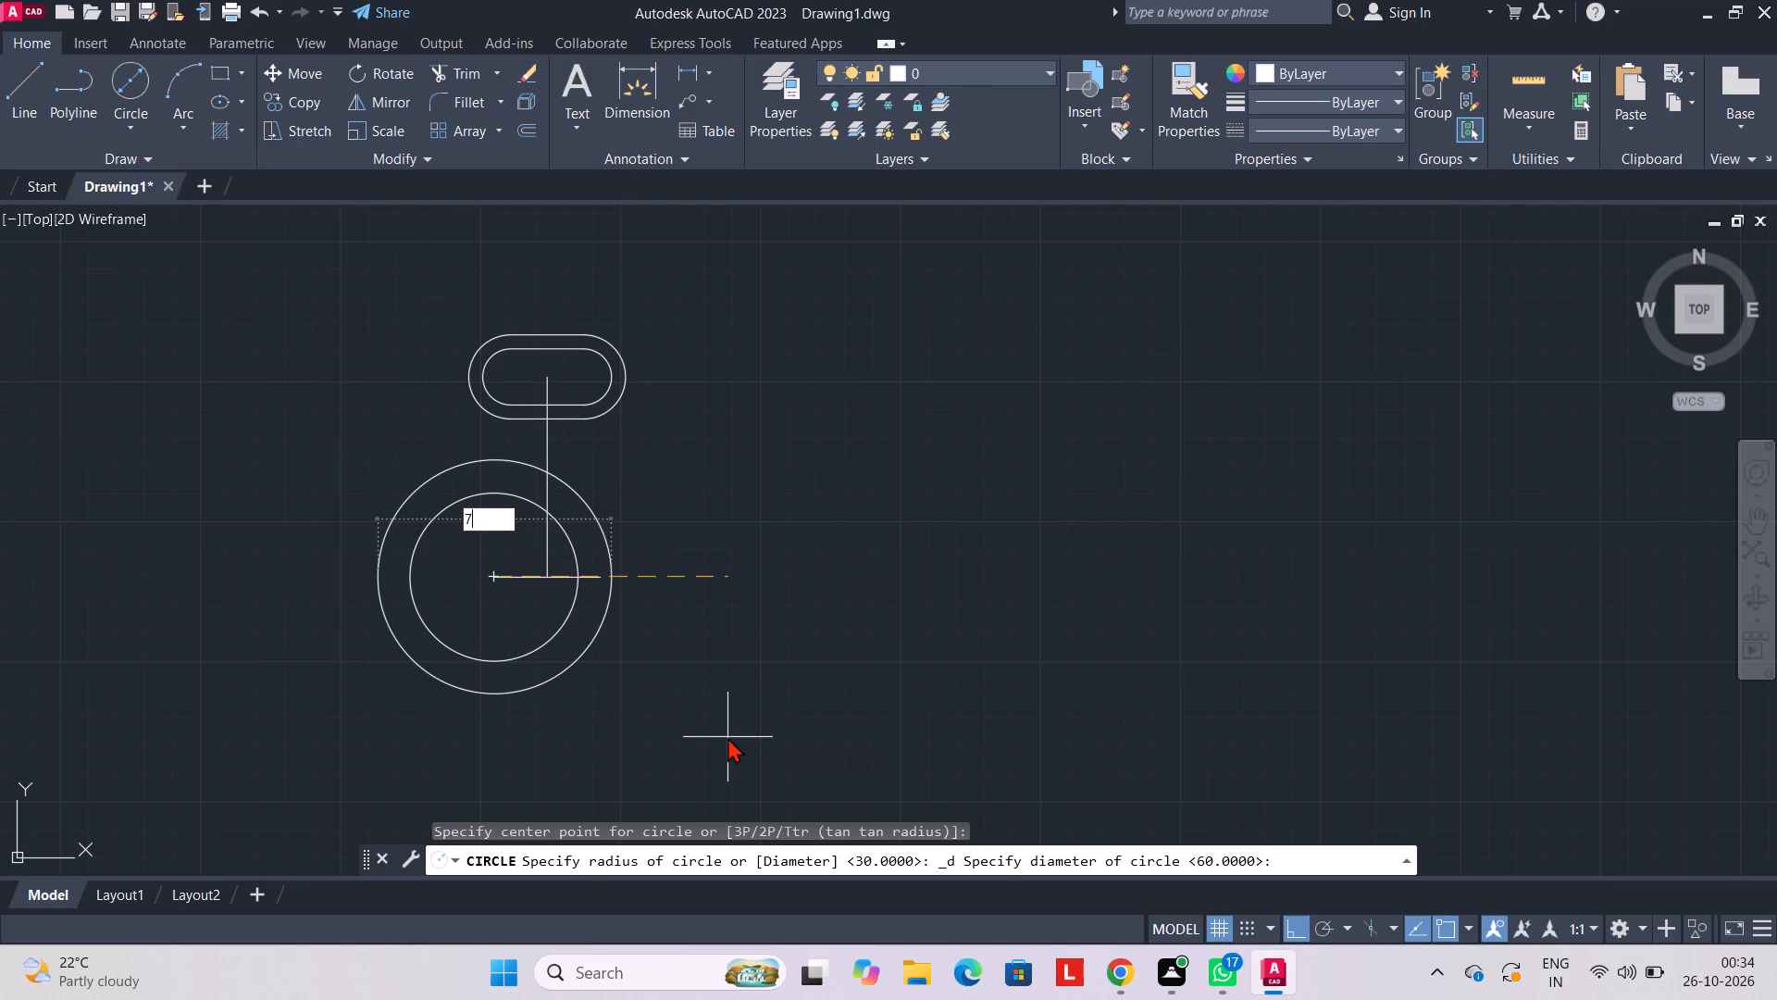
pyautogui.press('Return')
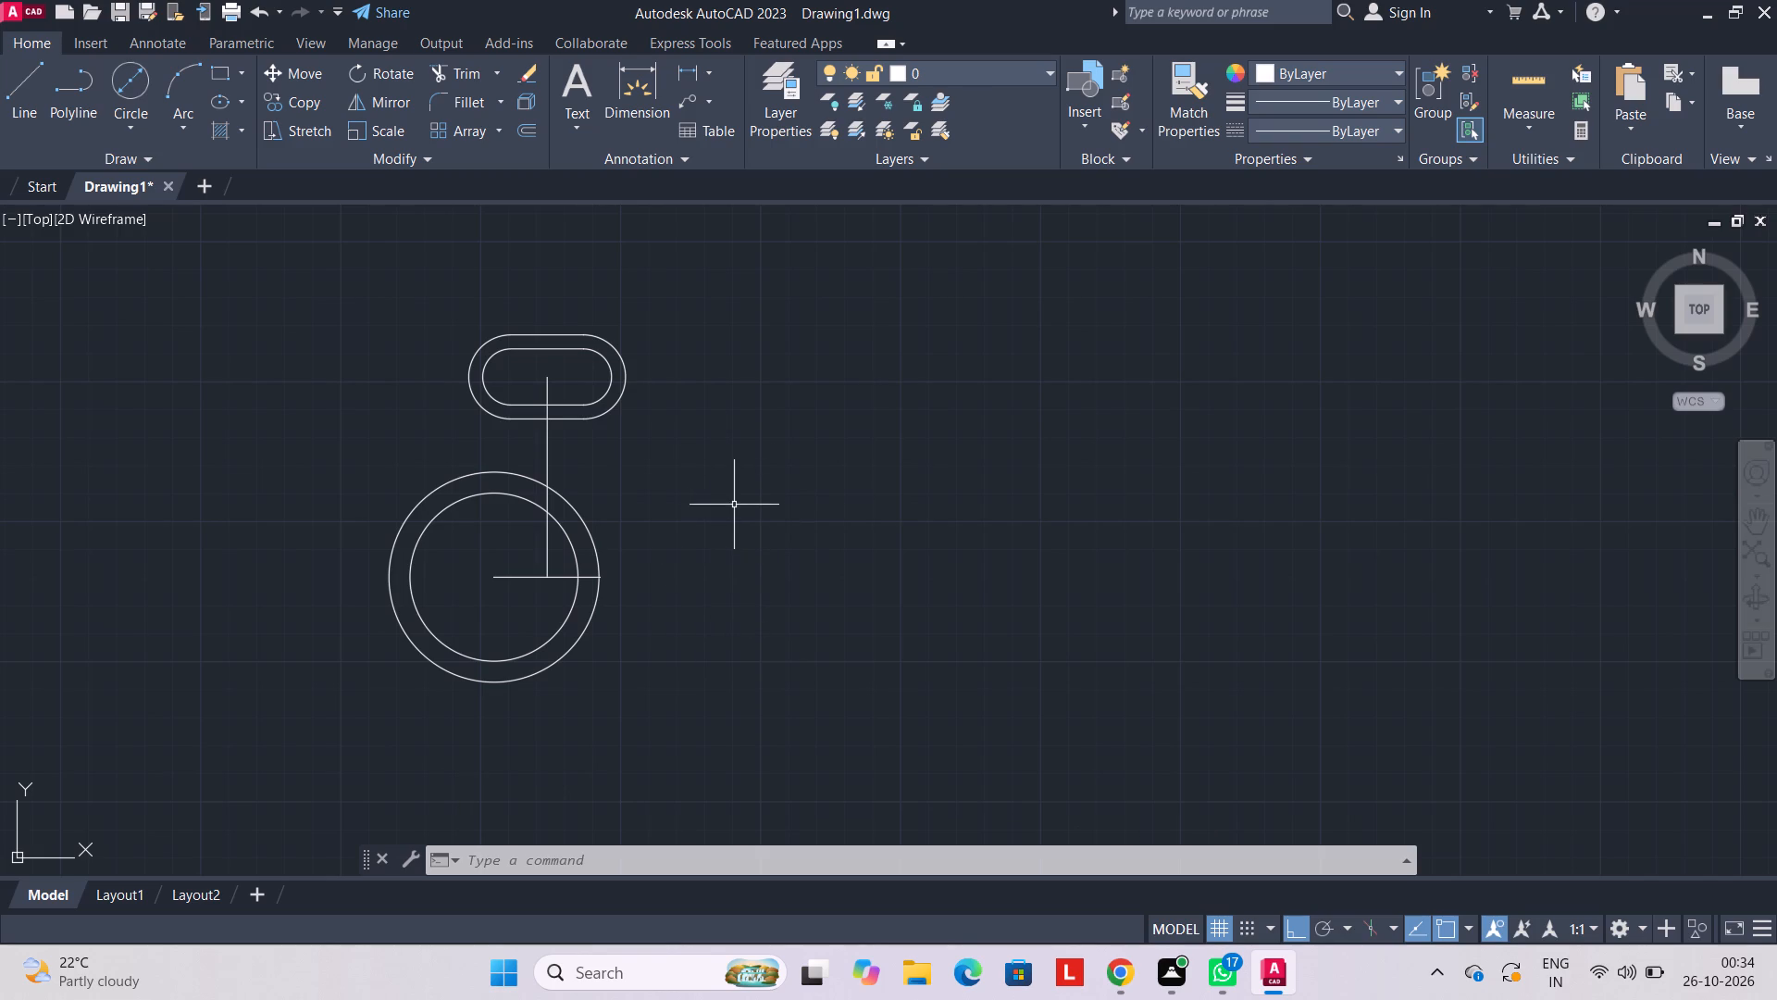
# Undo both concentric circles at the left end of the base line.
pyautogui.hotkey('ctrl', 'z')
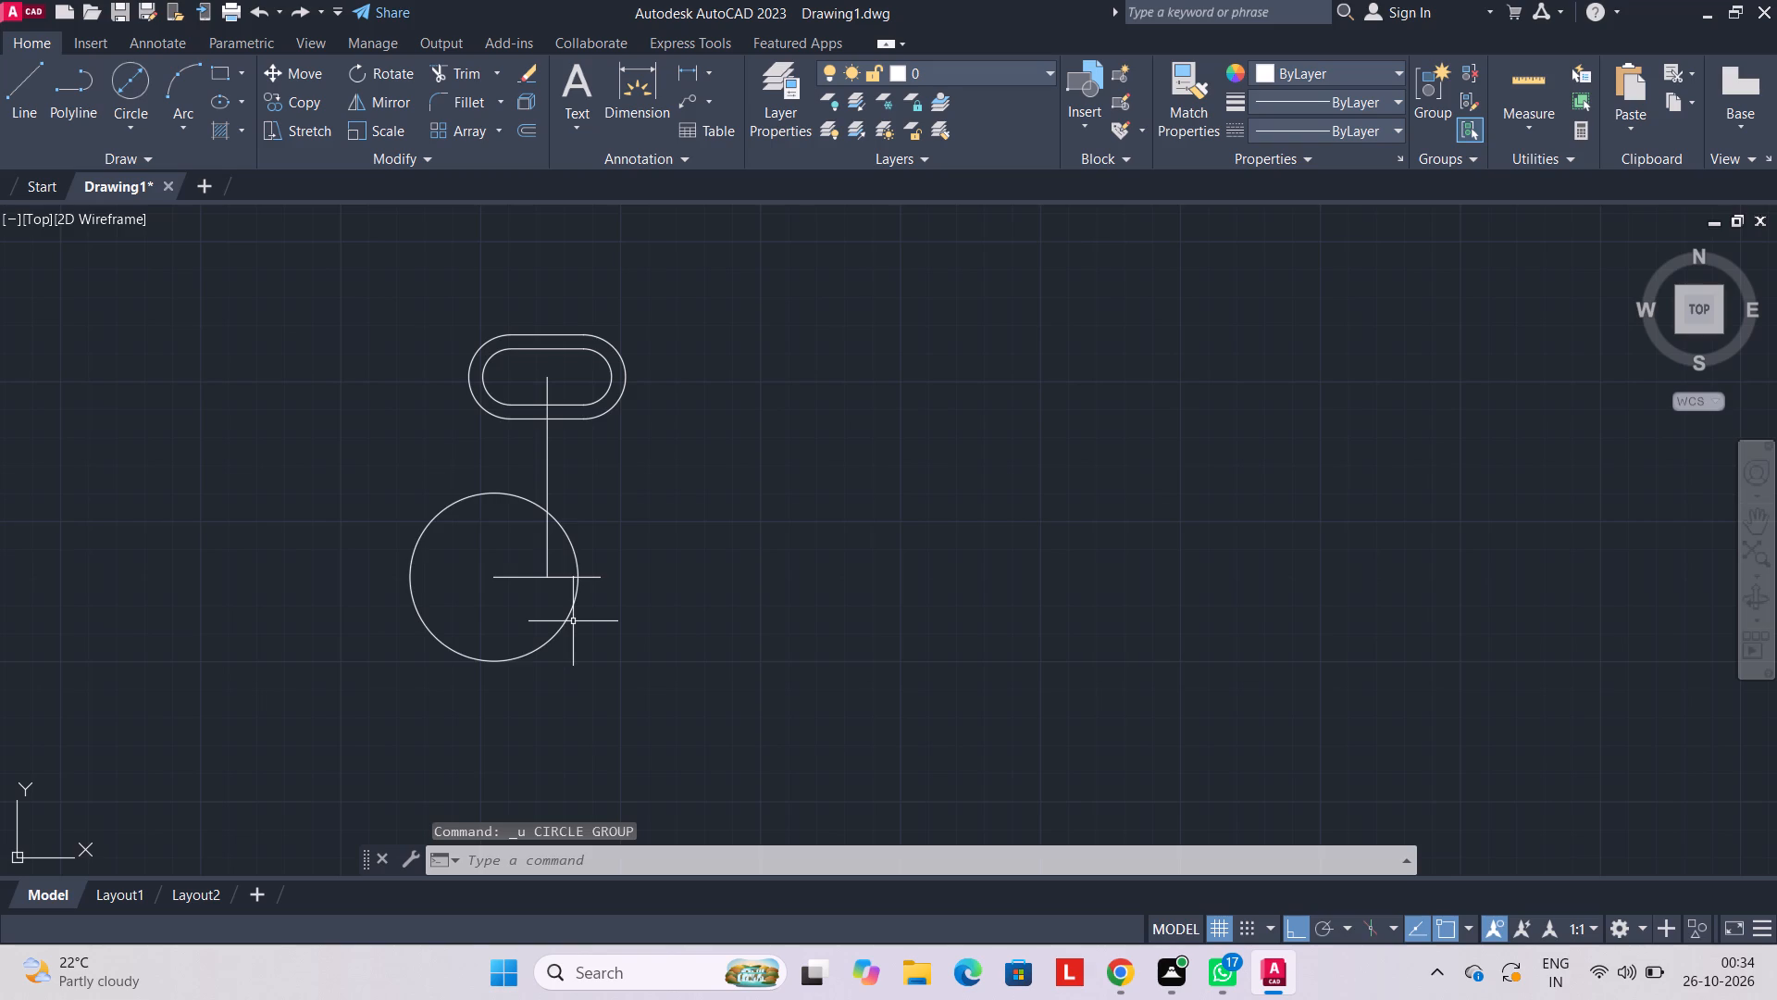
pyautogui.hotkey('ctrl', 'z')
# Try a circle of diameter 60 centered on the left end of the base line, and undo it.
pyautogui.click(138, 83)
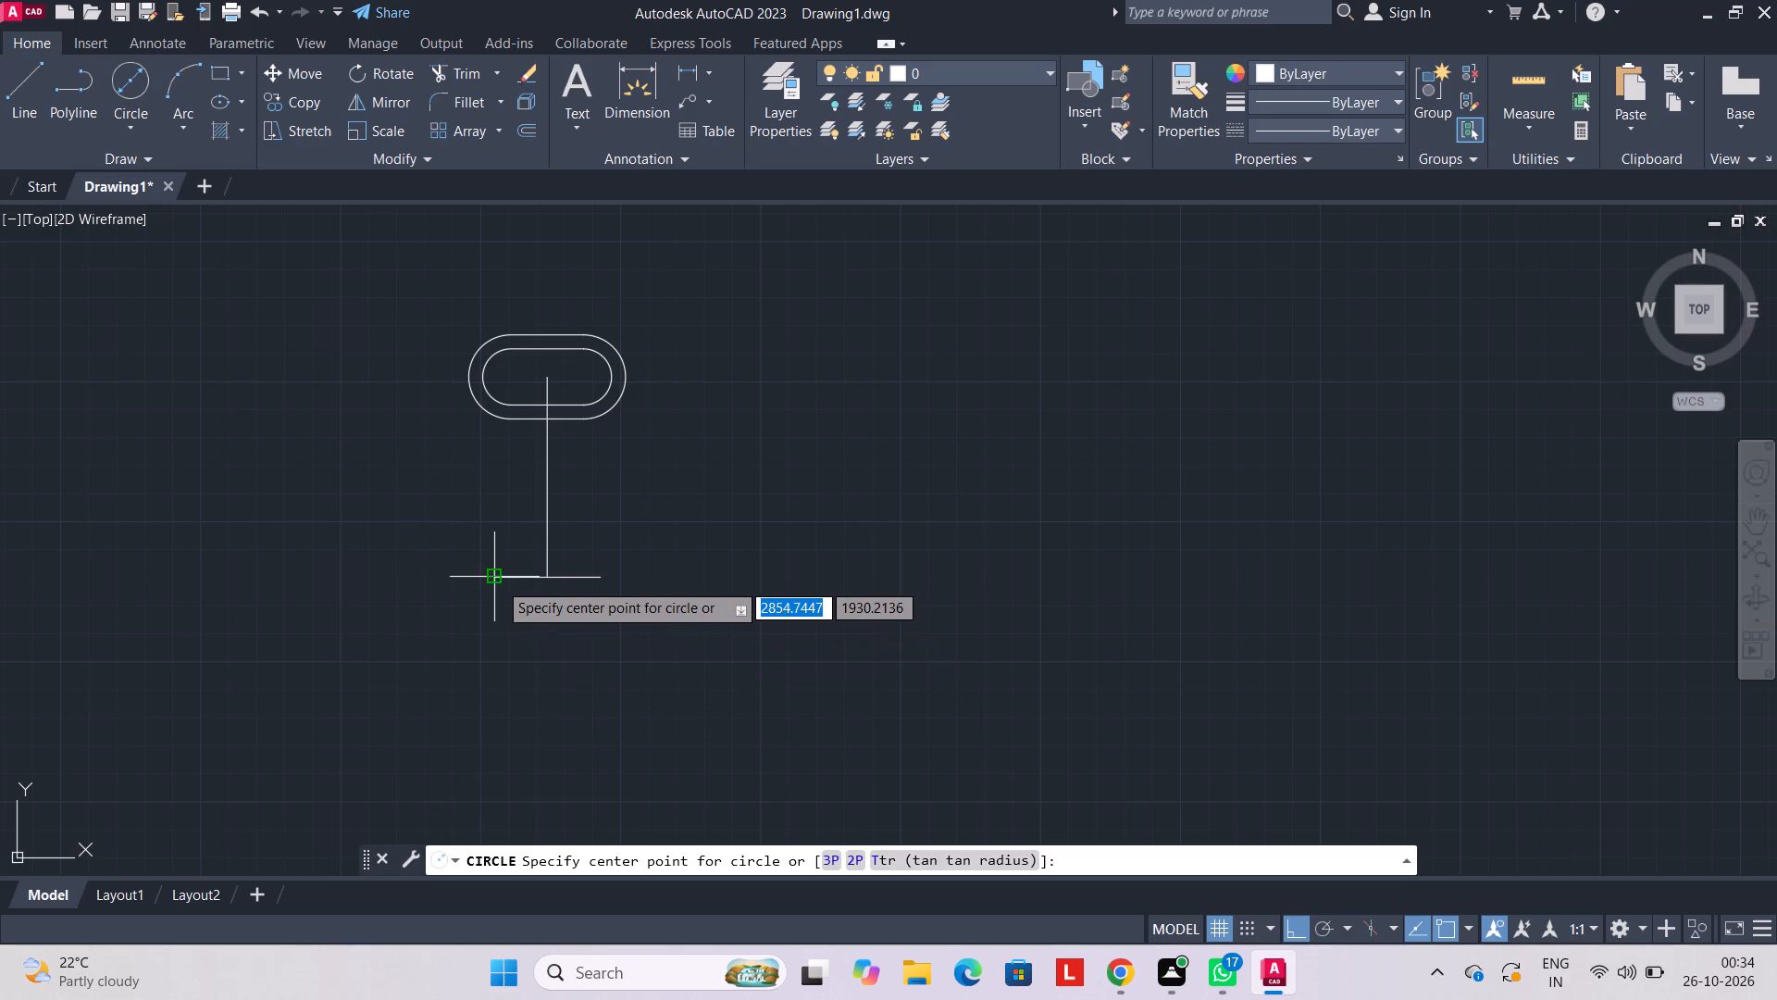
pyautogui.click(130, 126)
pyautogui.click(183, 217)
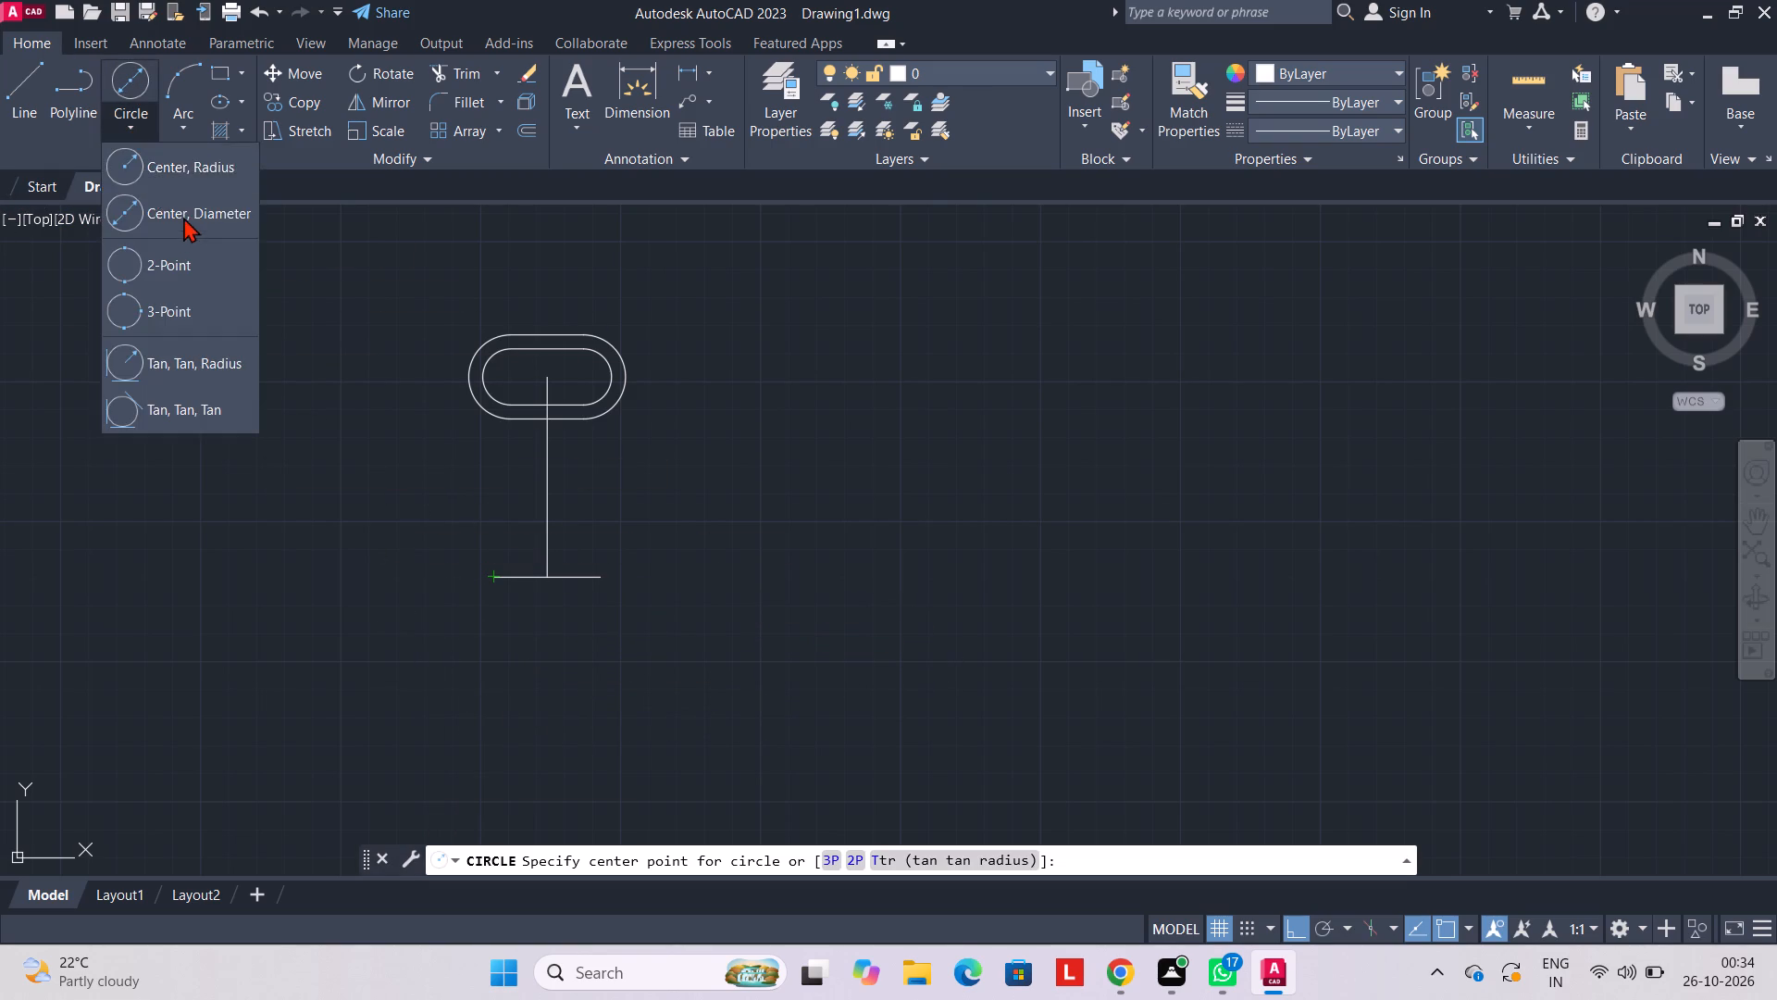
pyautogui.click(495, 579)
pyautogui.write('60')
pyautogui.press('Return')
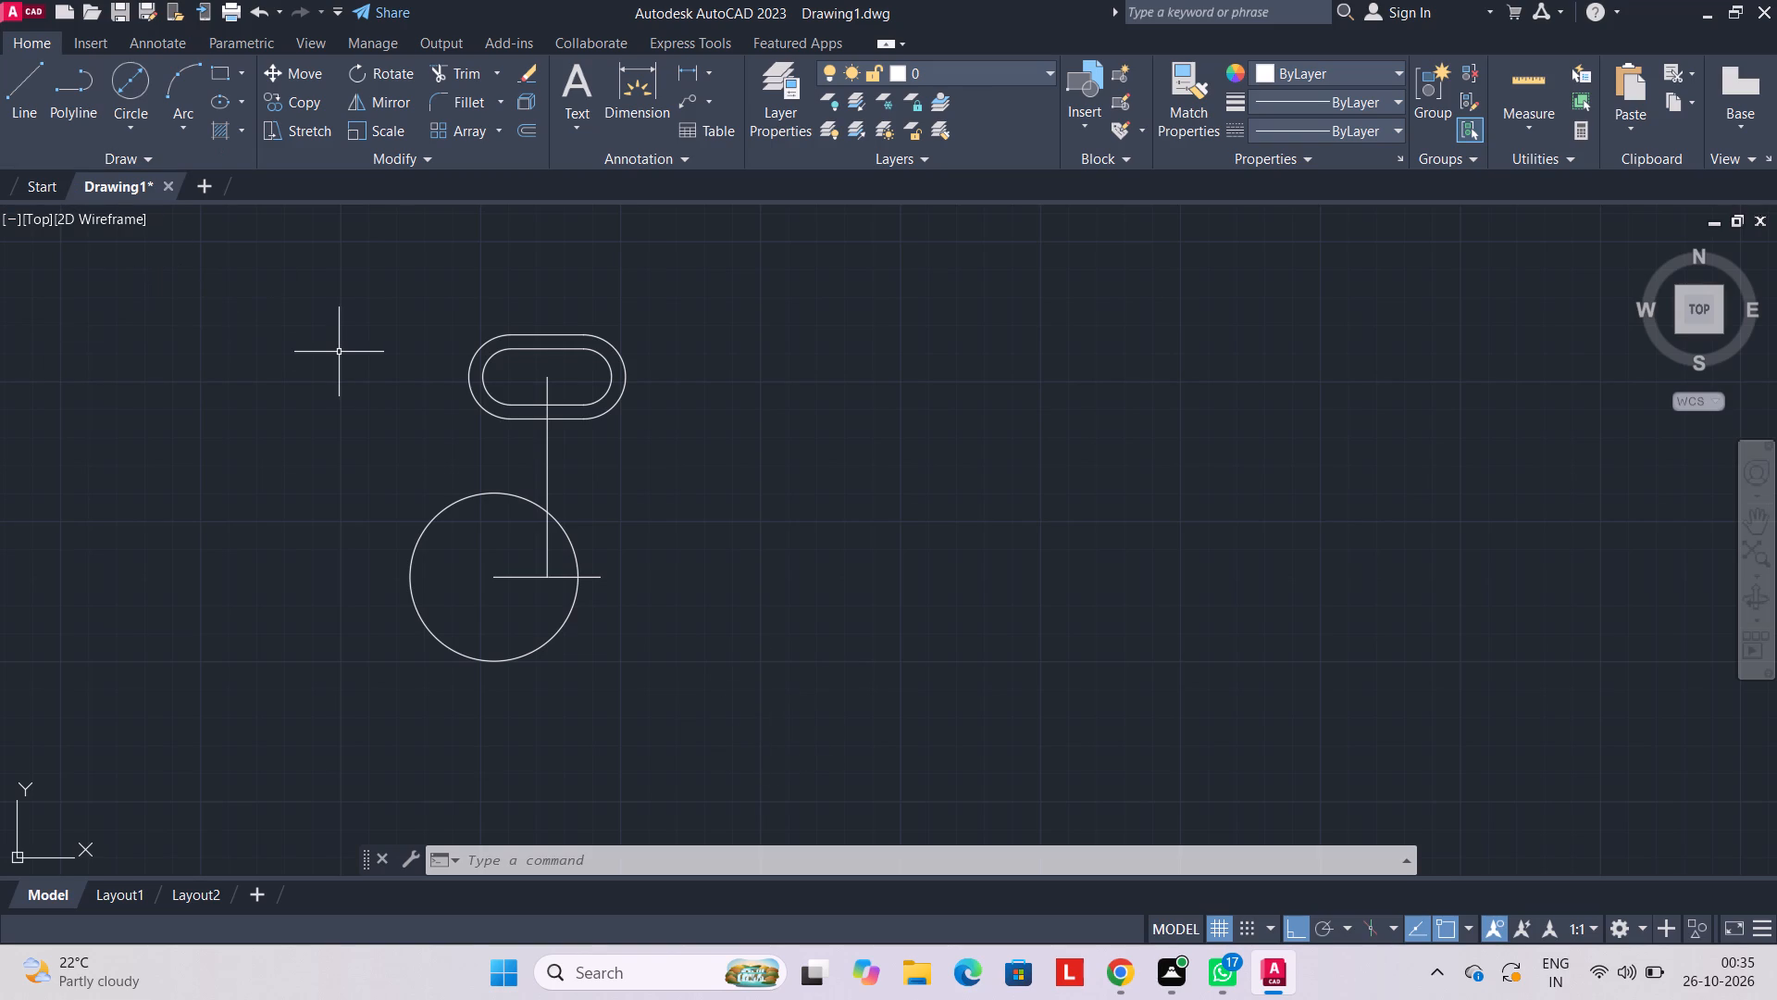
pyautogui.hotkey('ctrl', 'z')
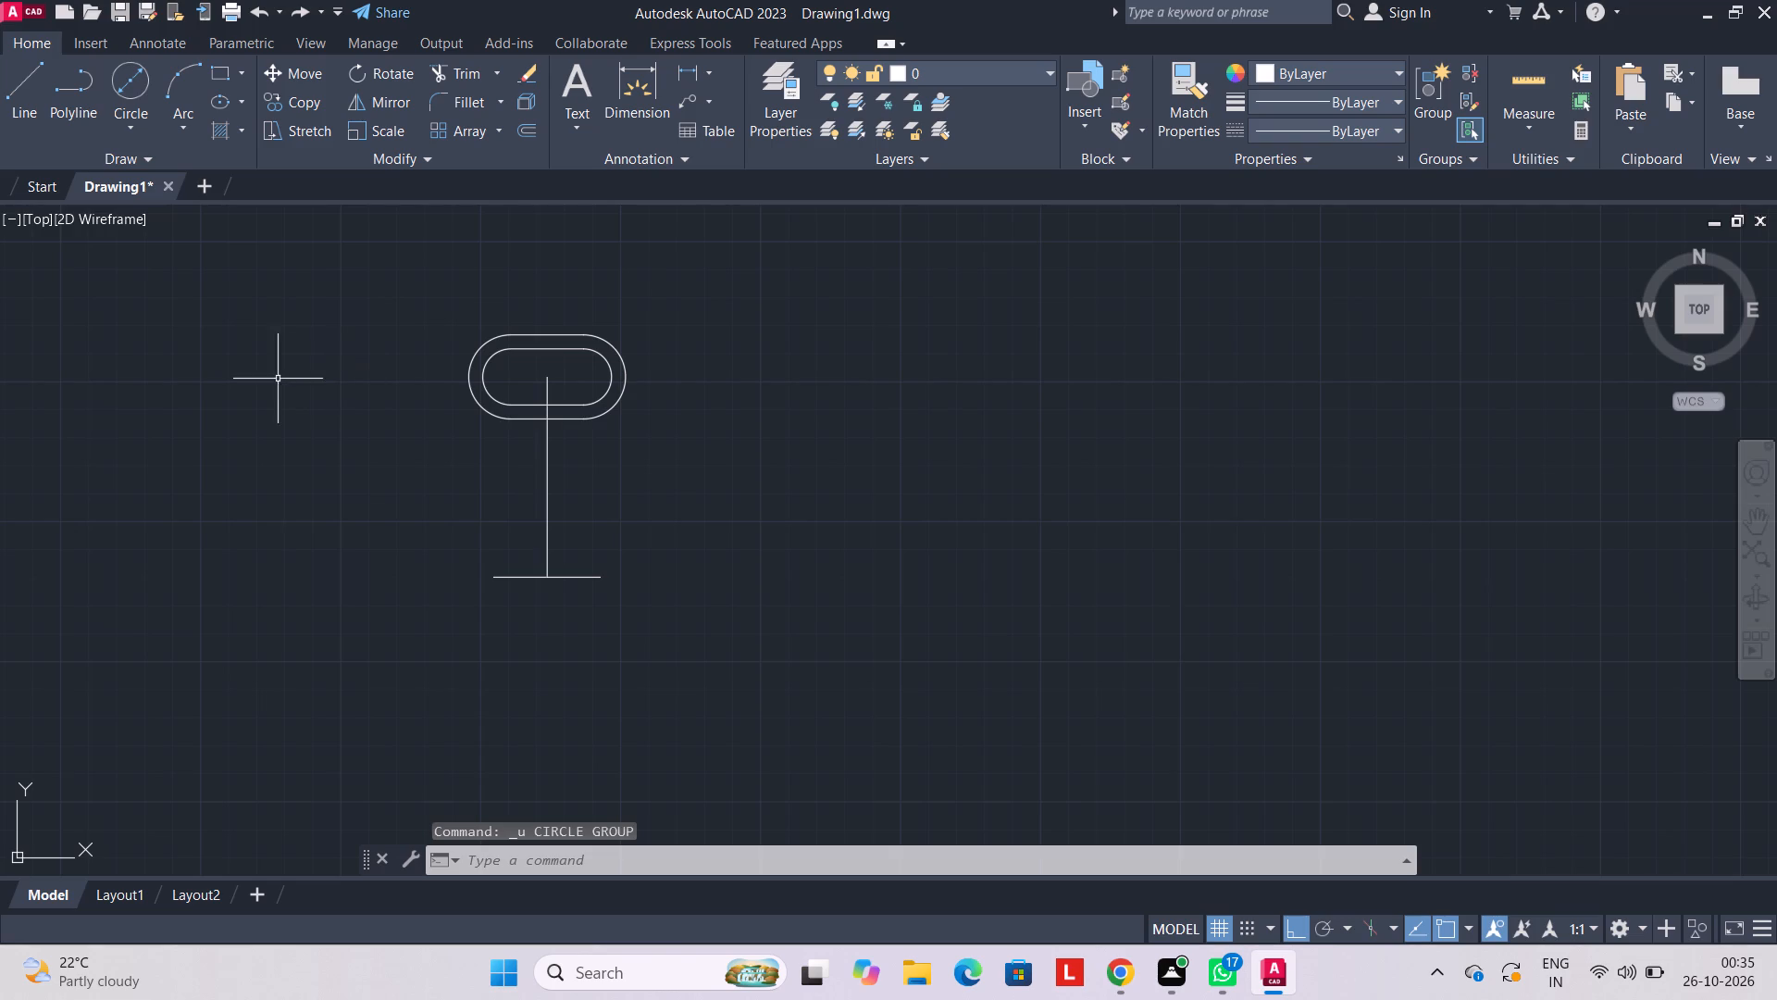
# Add a horizontal line 16 long going outward from the left end of the base line.
pyautogui.click(42, 67)
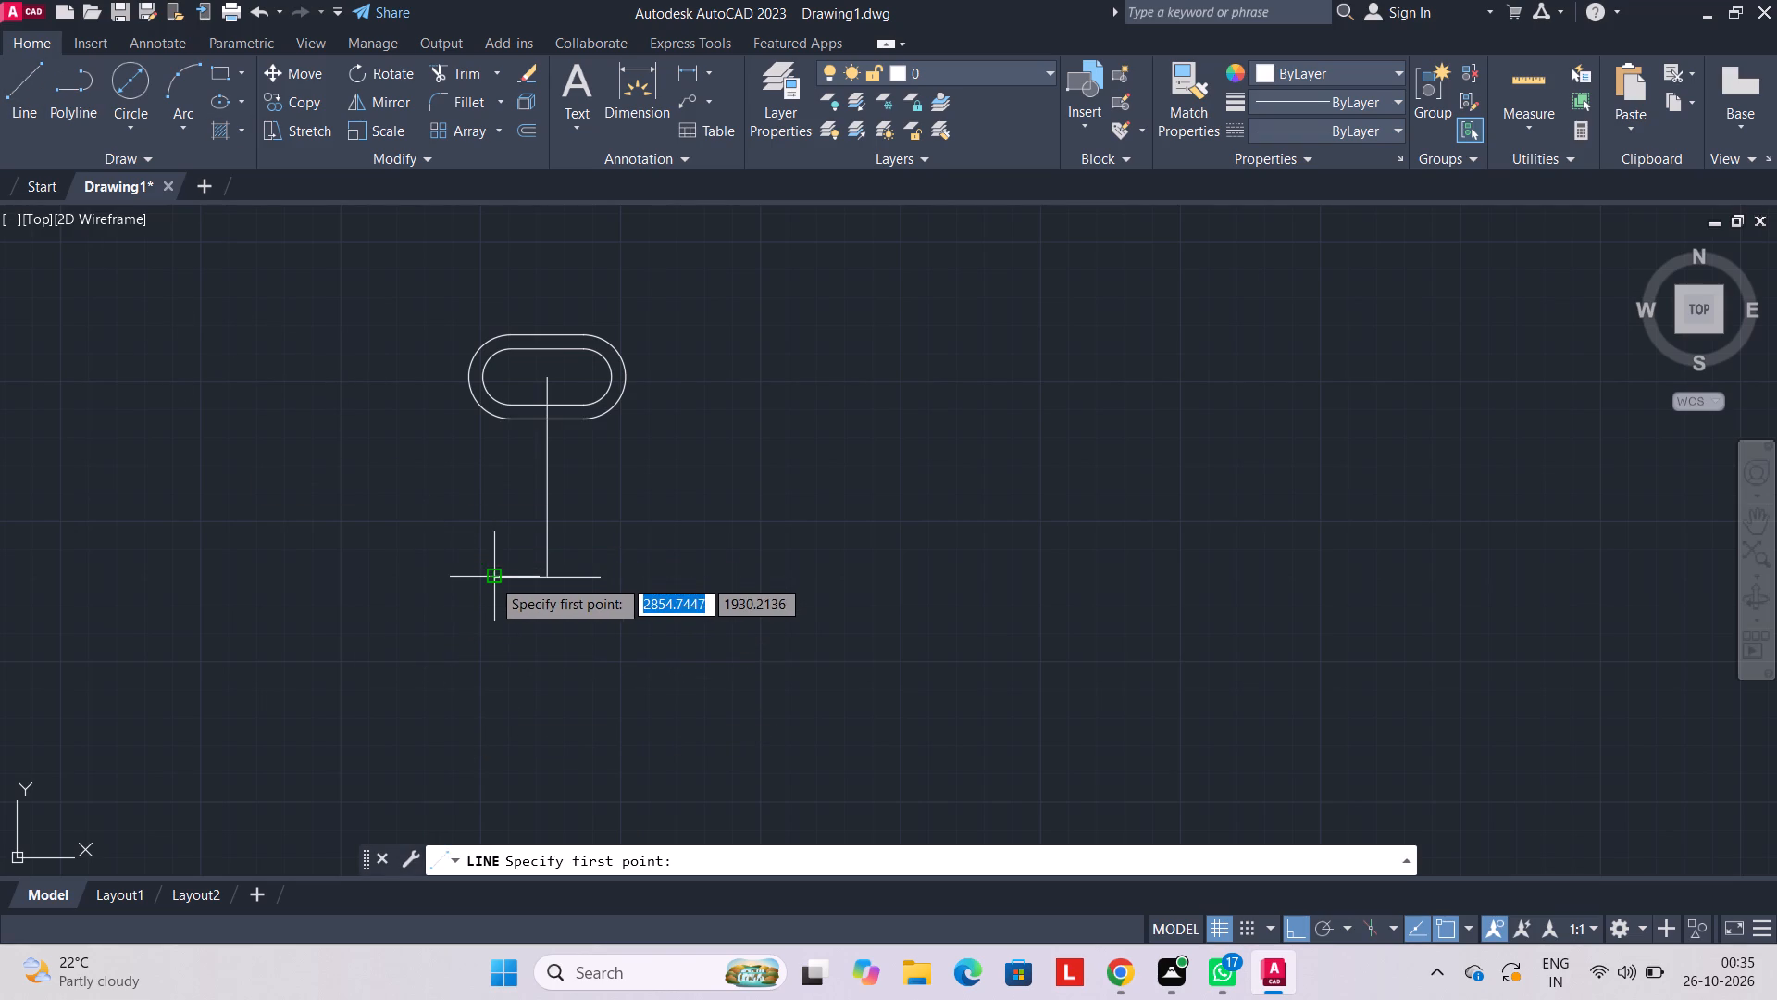
pyautogui.click(491, 578)
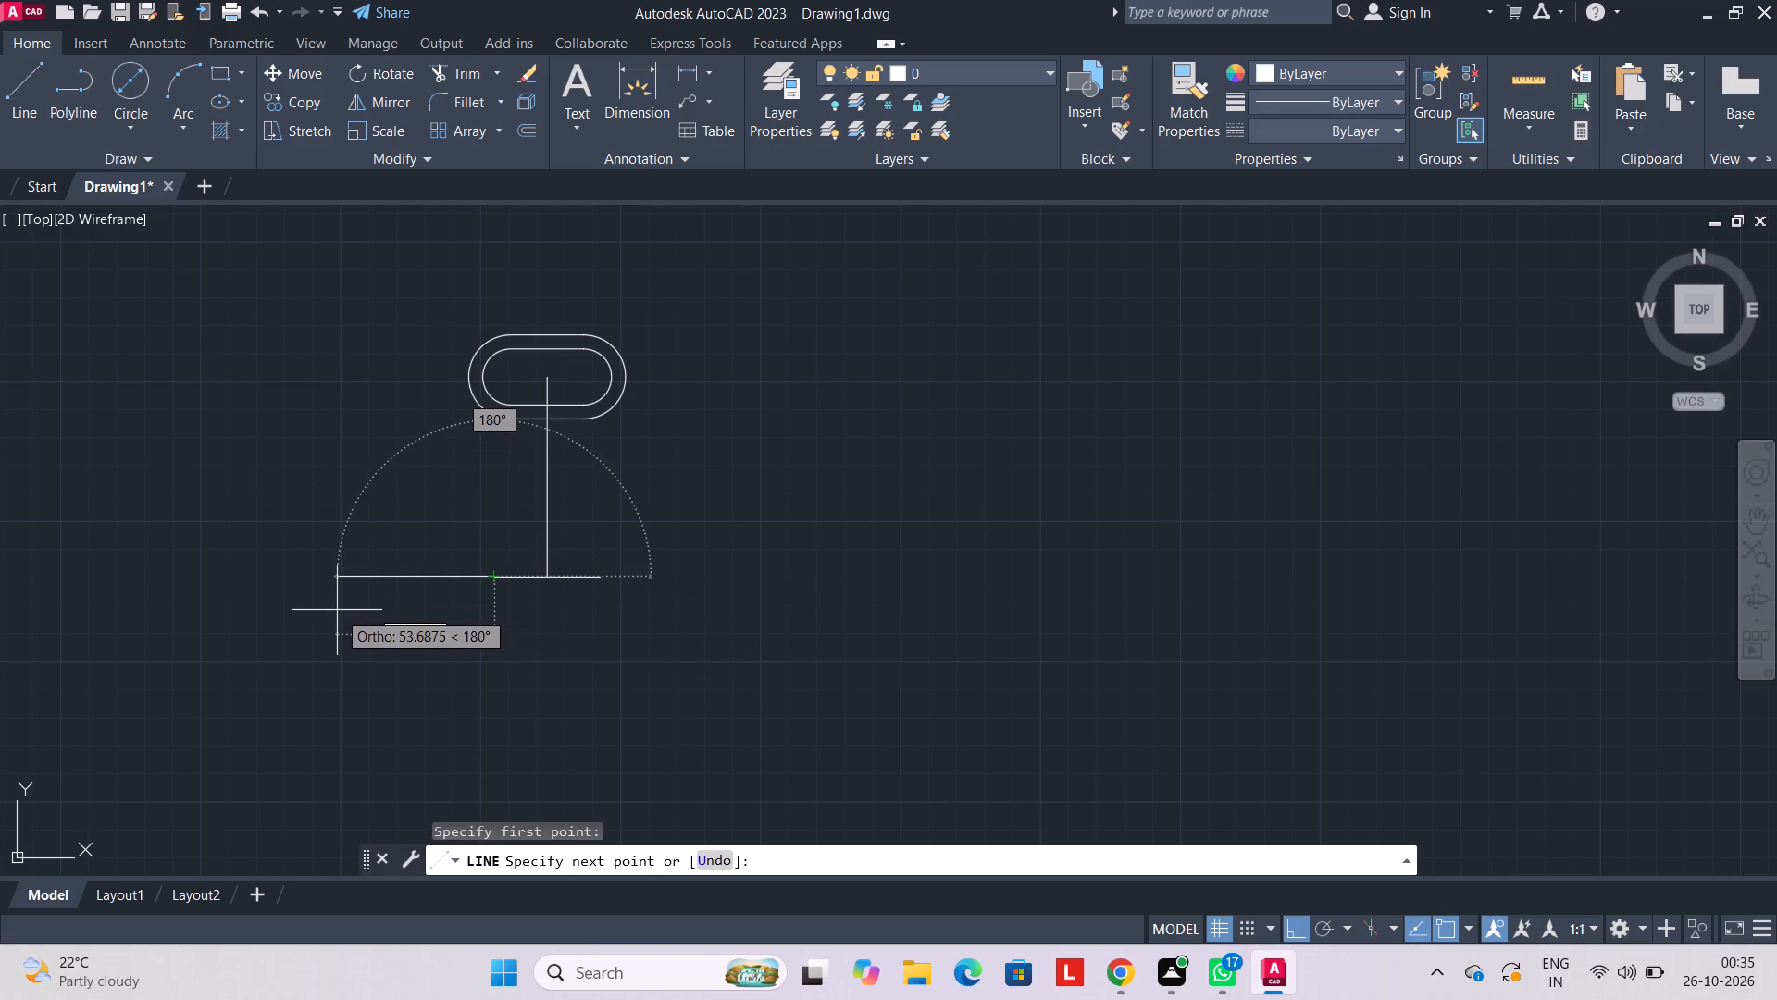
pyautogui.write('16')
pyautogui.press('Return')
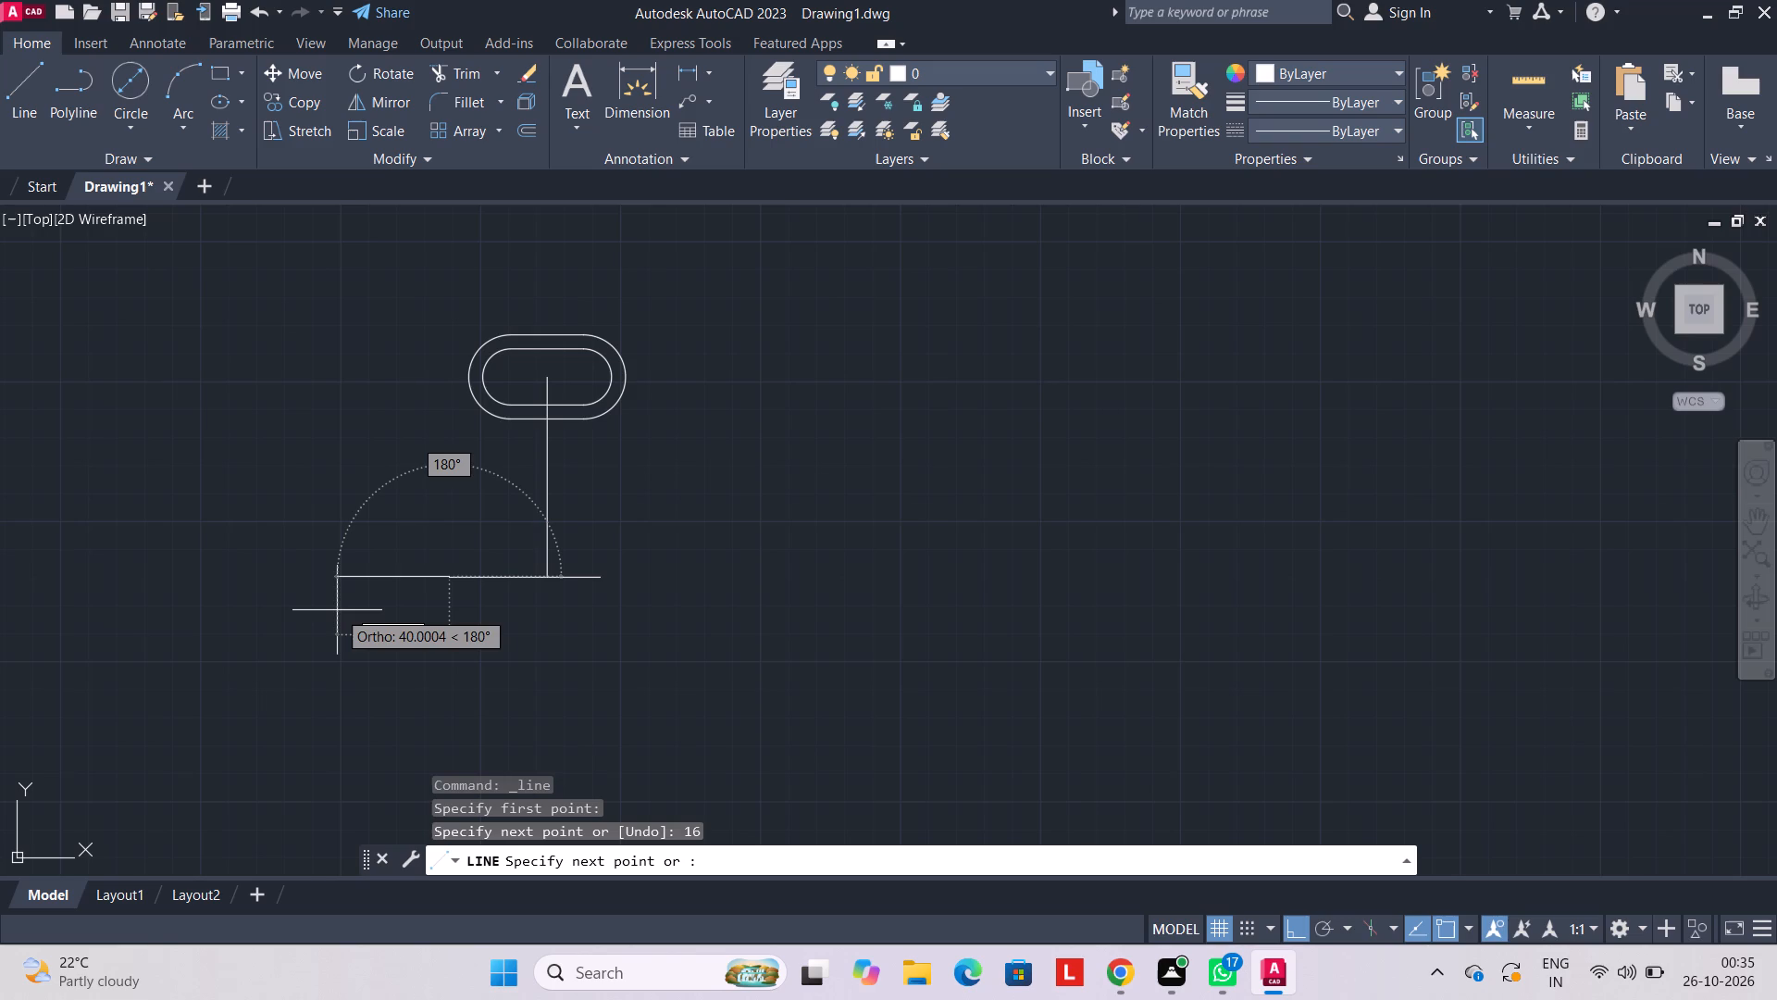
pyautogui.press('Escape')
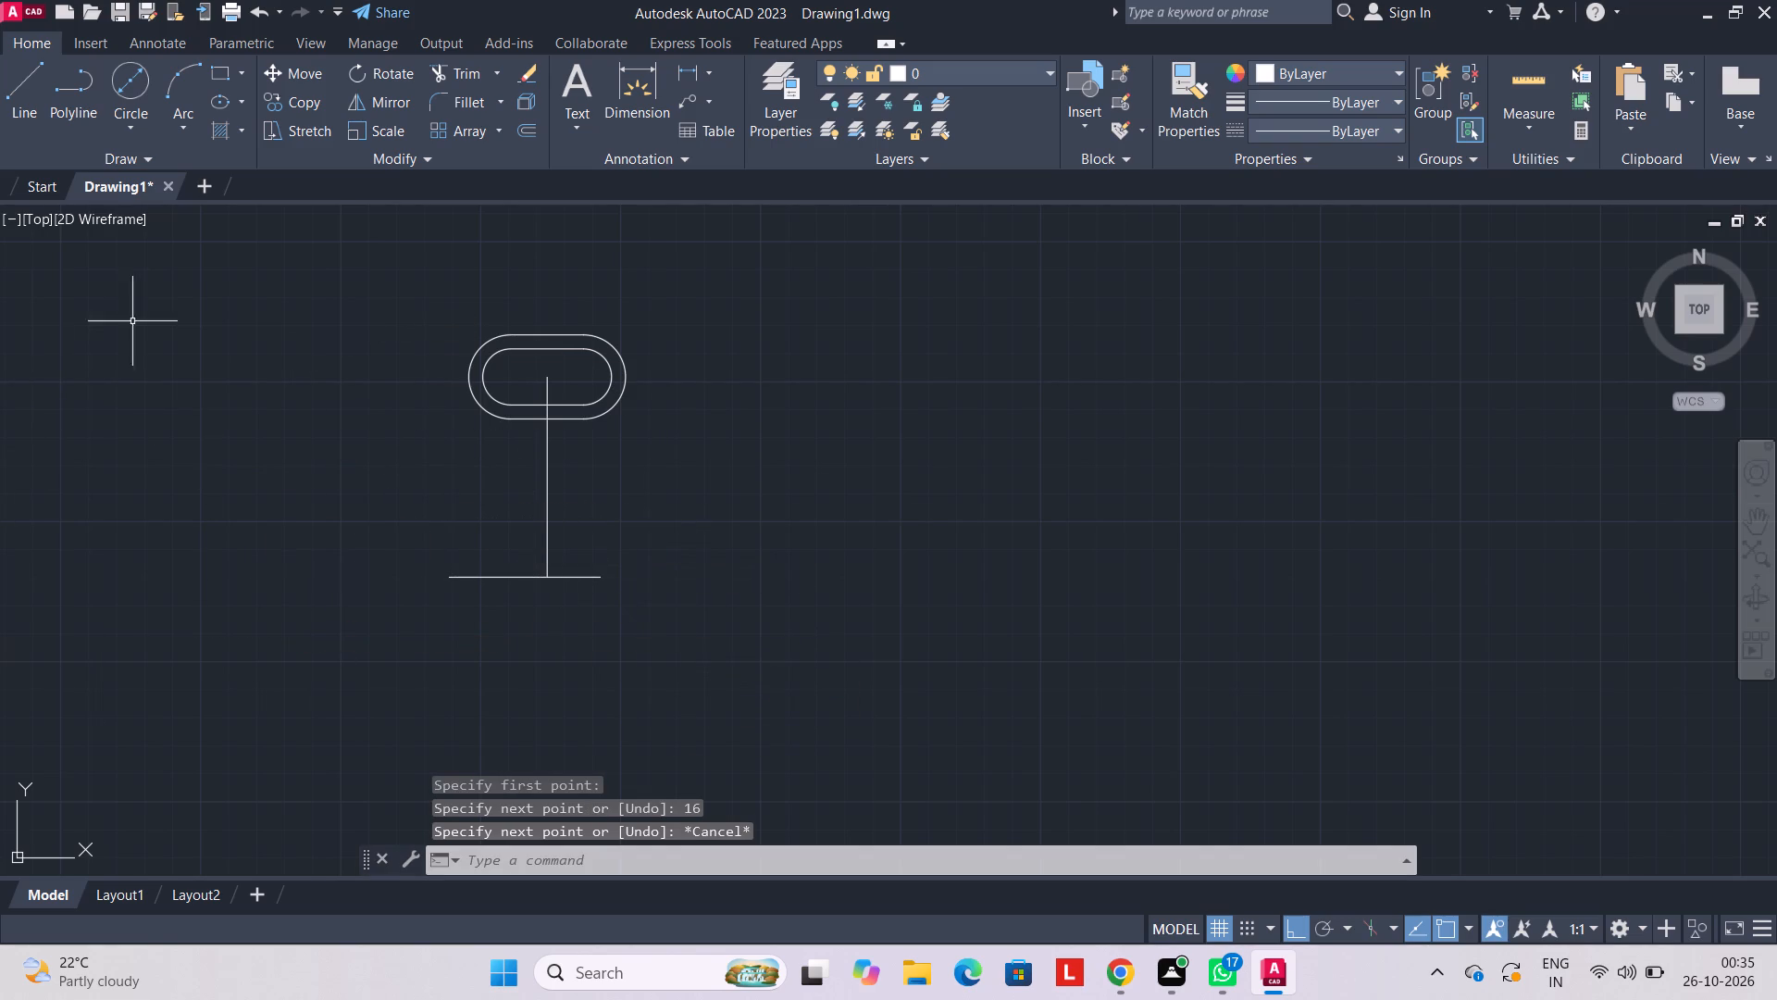
# Add a horizontal line 16 long going outward from the right end of the base line.
pyautogui.click(31, 93)
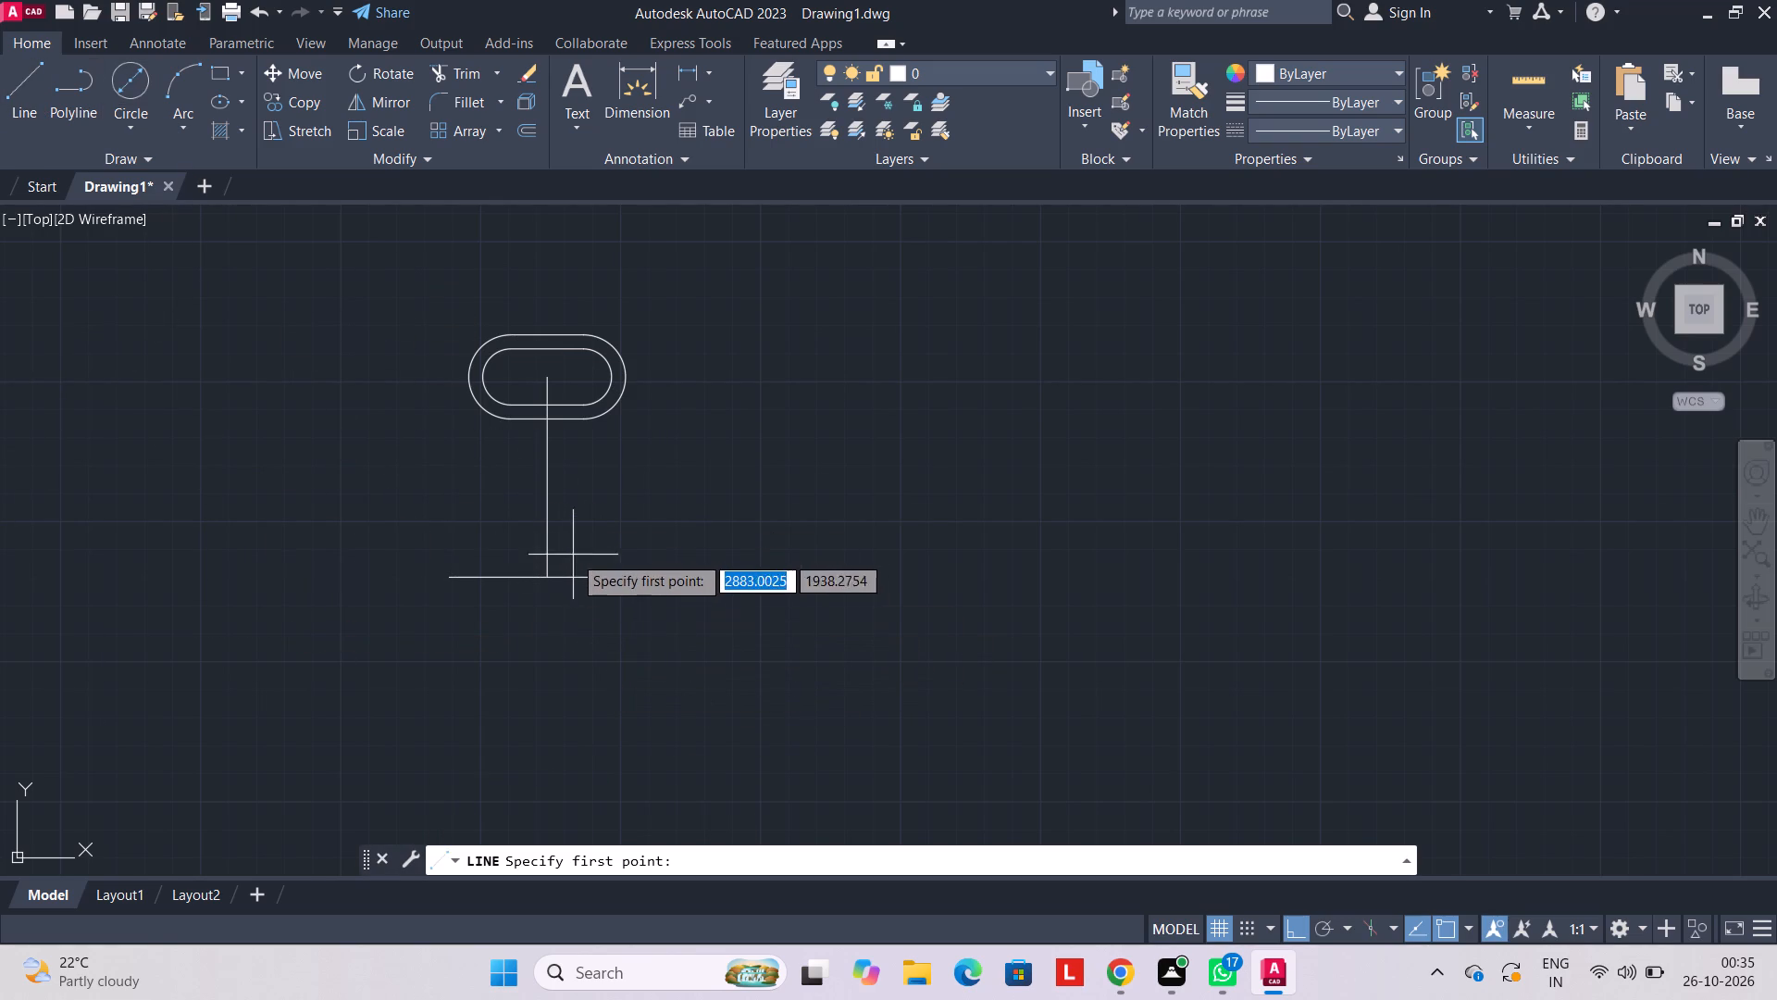
pyautogui.click(602, 577)
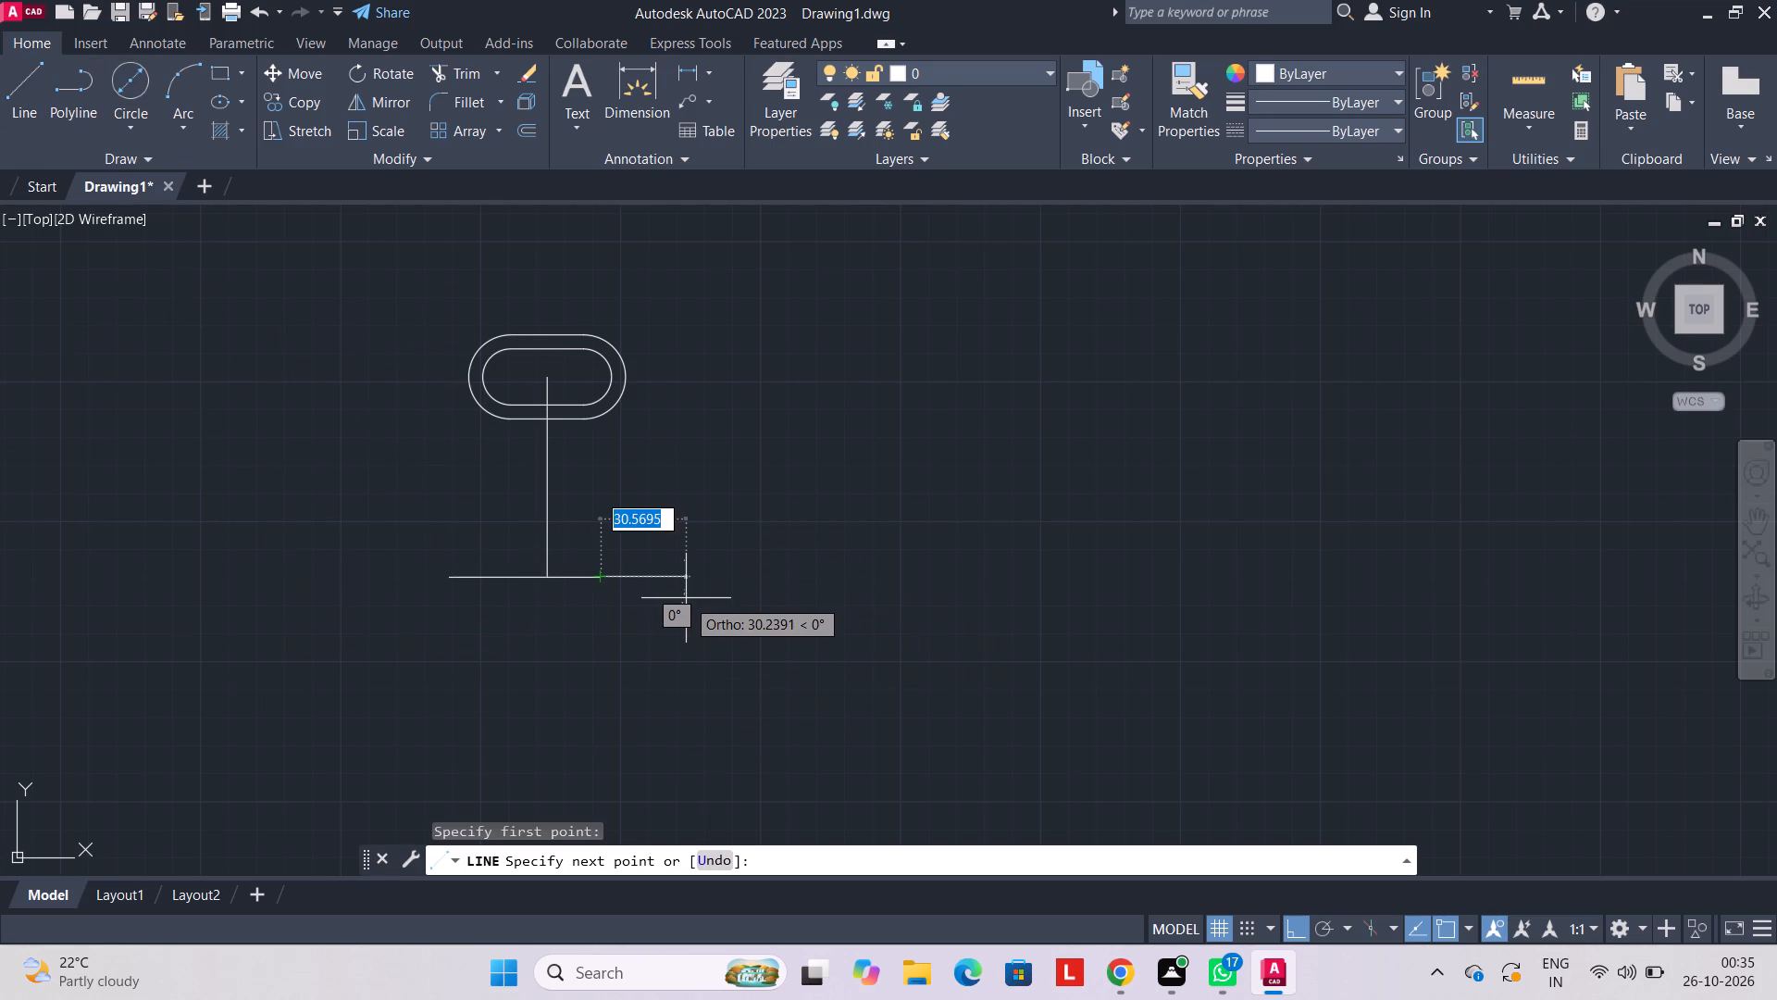
pyautogui.write('16')
pyautogui.press('Return')
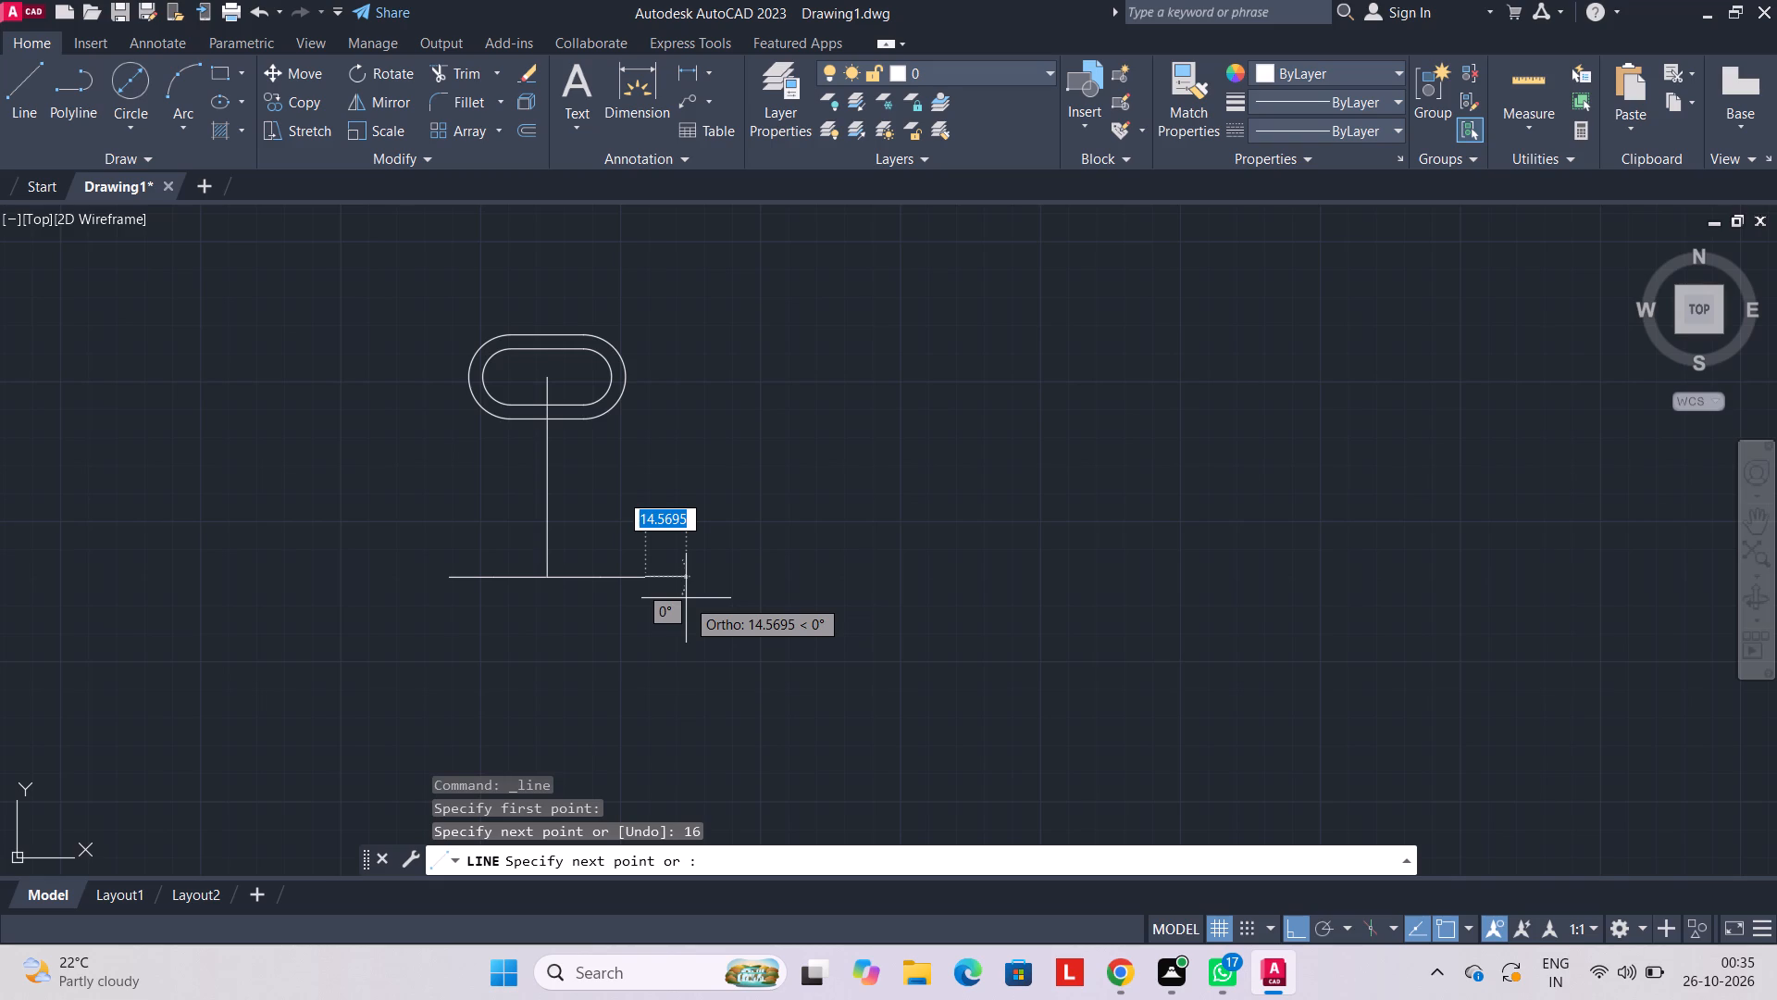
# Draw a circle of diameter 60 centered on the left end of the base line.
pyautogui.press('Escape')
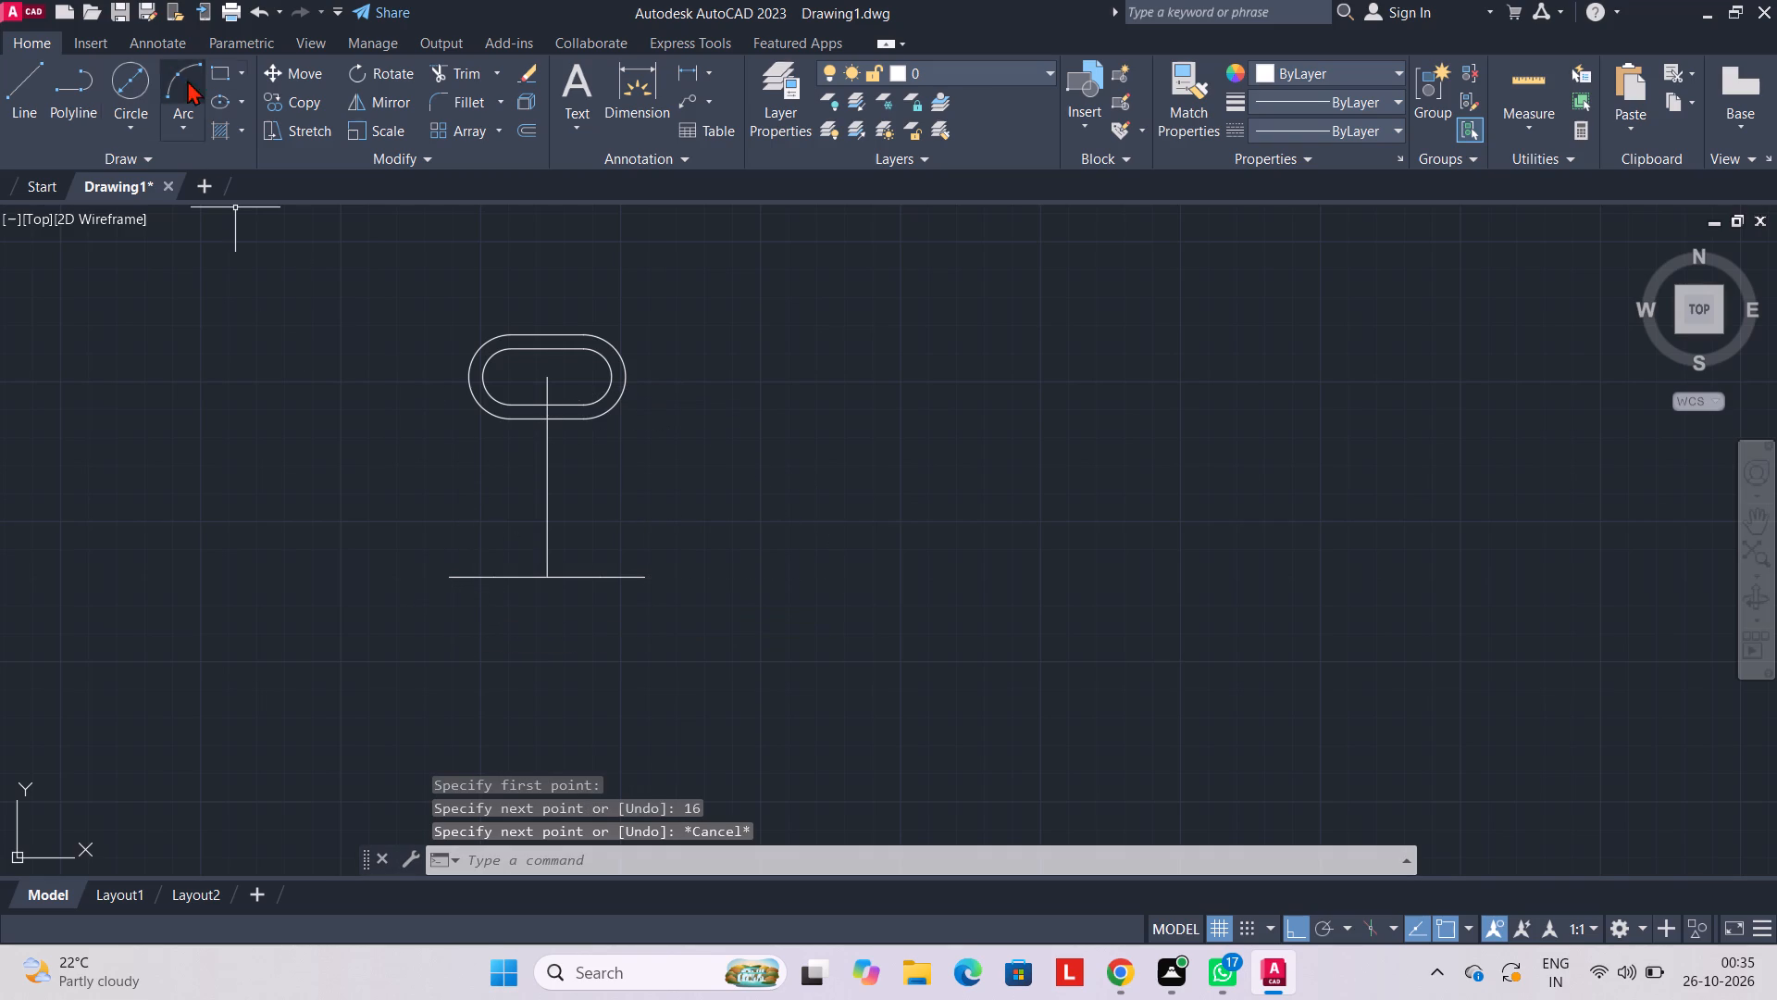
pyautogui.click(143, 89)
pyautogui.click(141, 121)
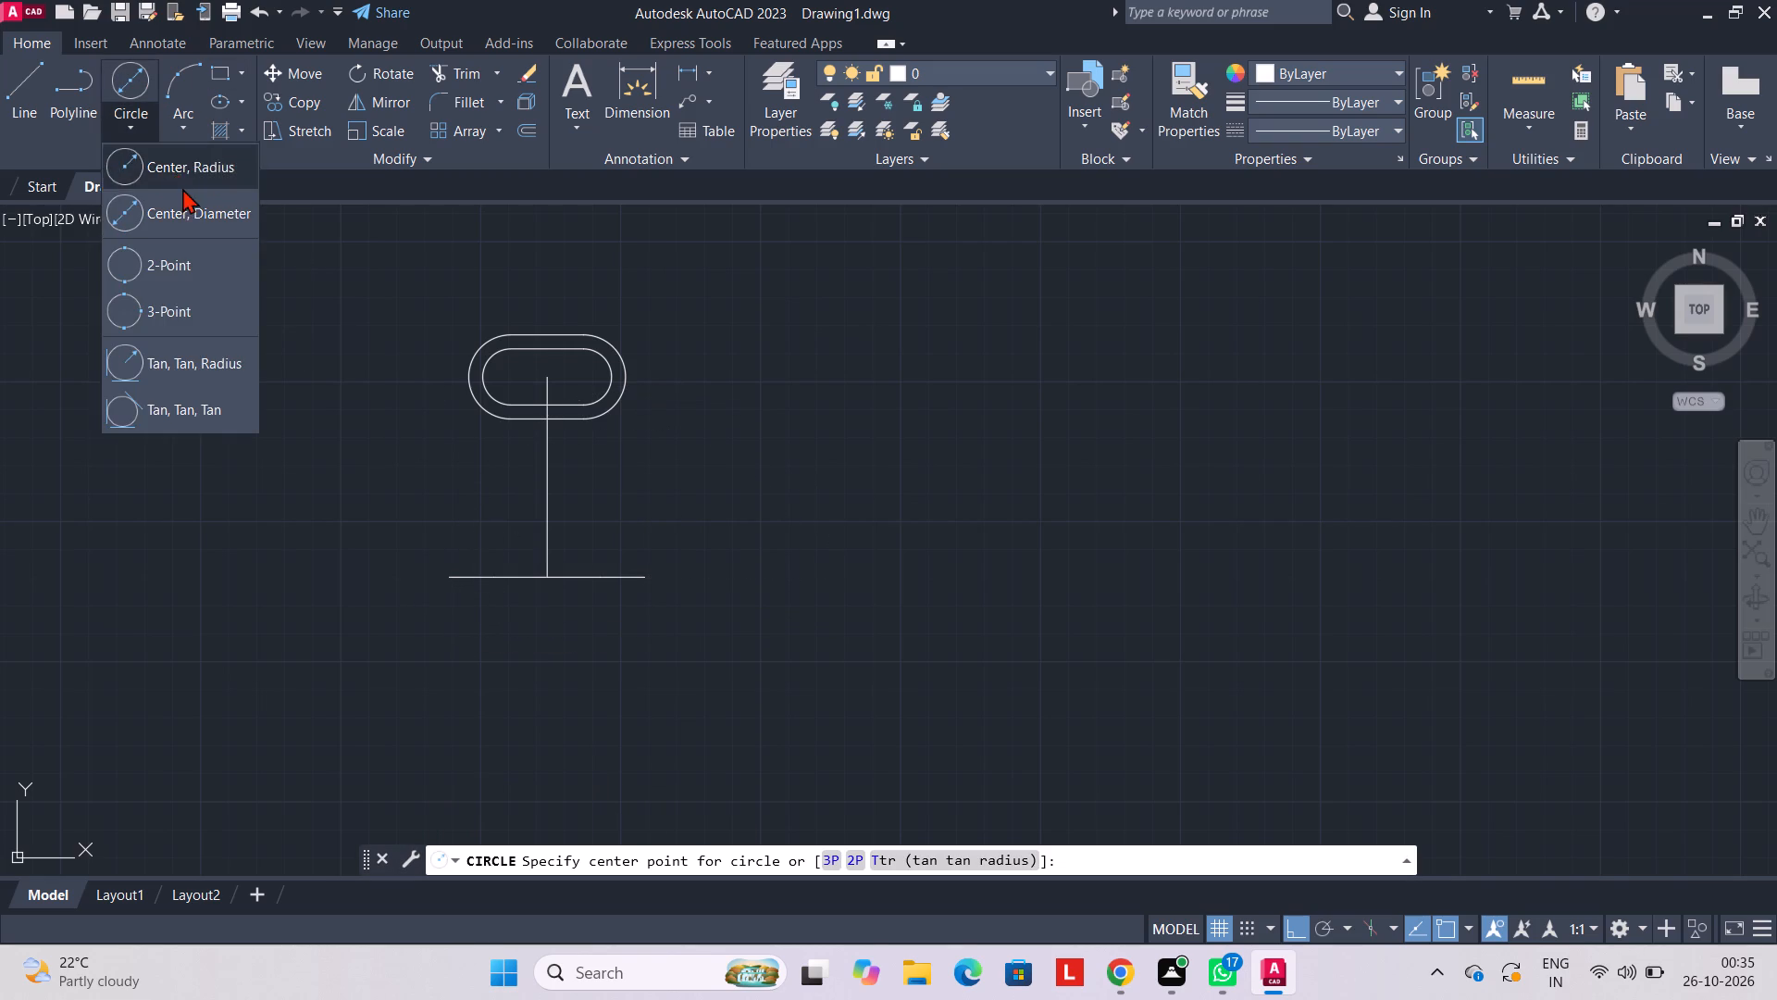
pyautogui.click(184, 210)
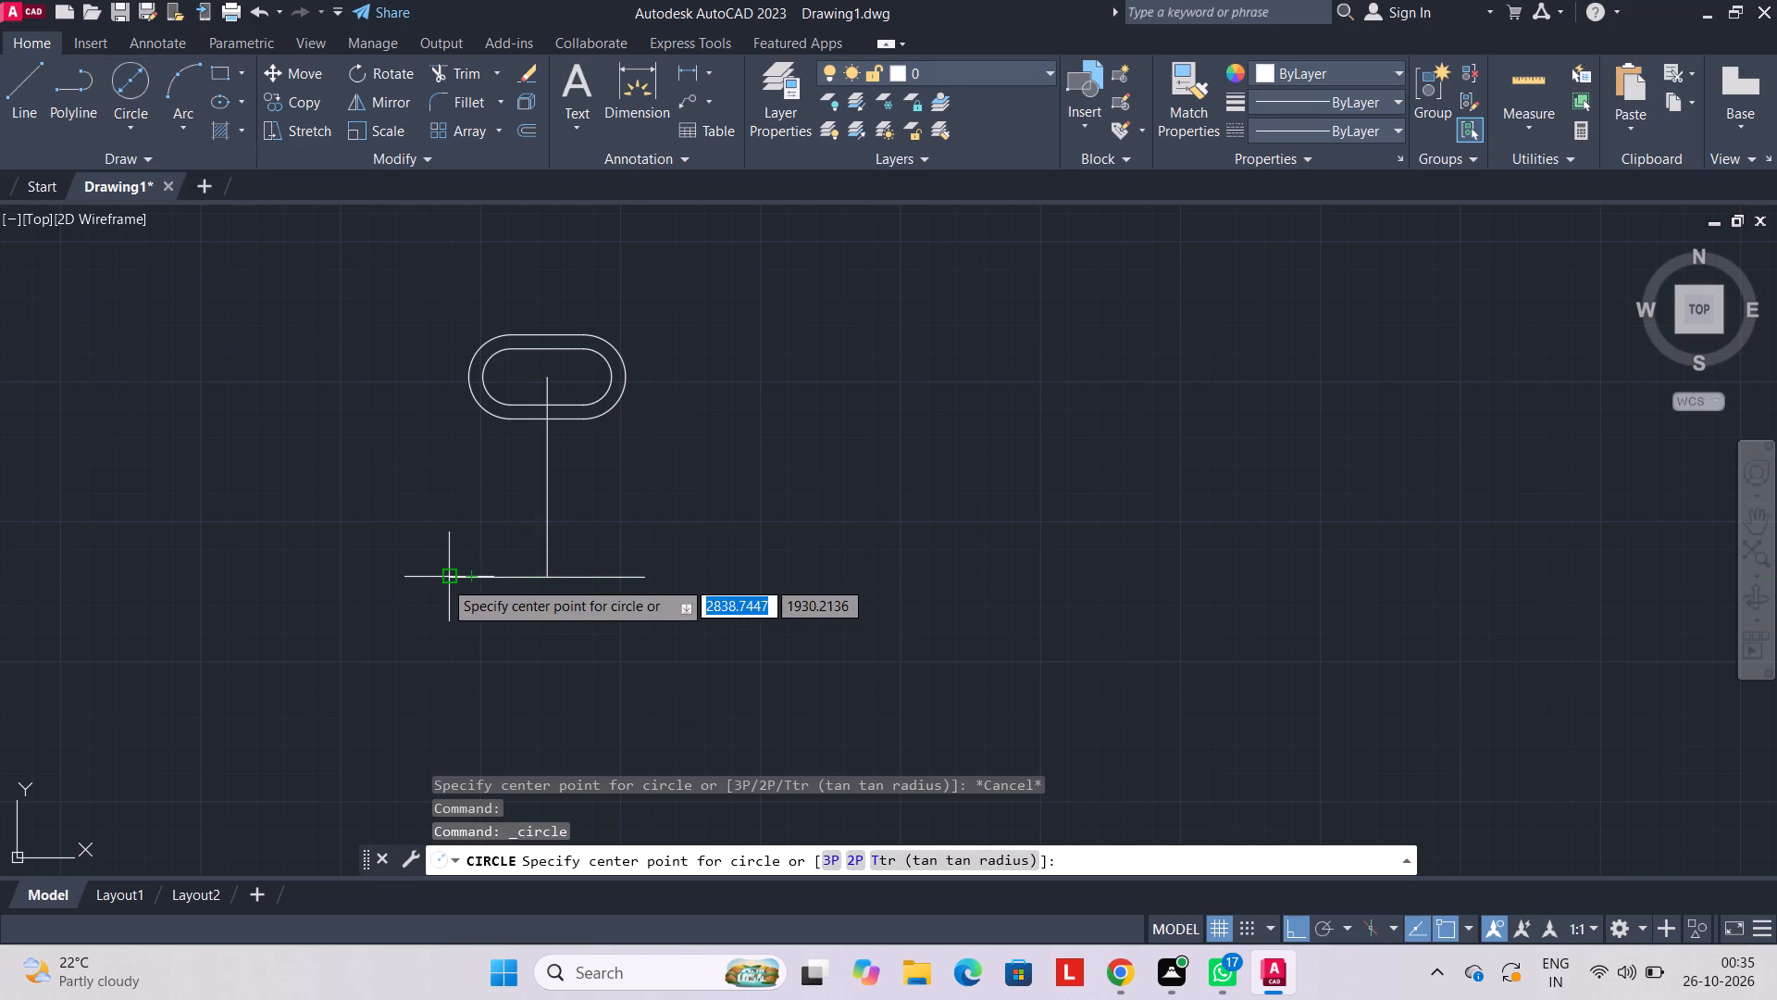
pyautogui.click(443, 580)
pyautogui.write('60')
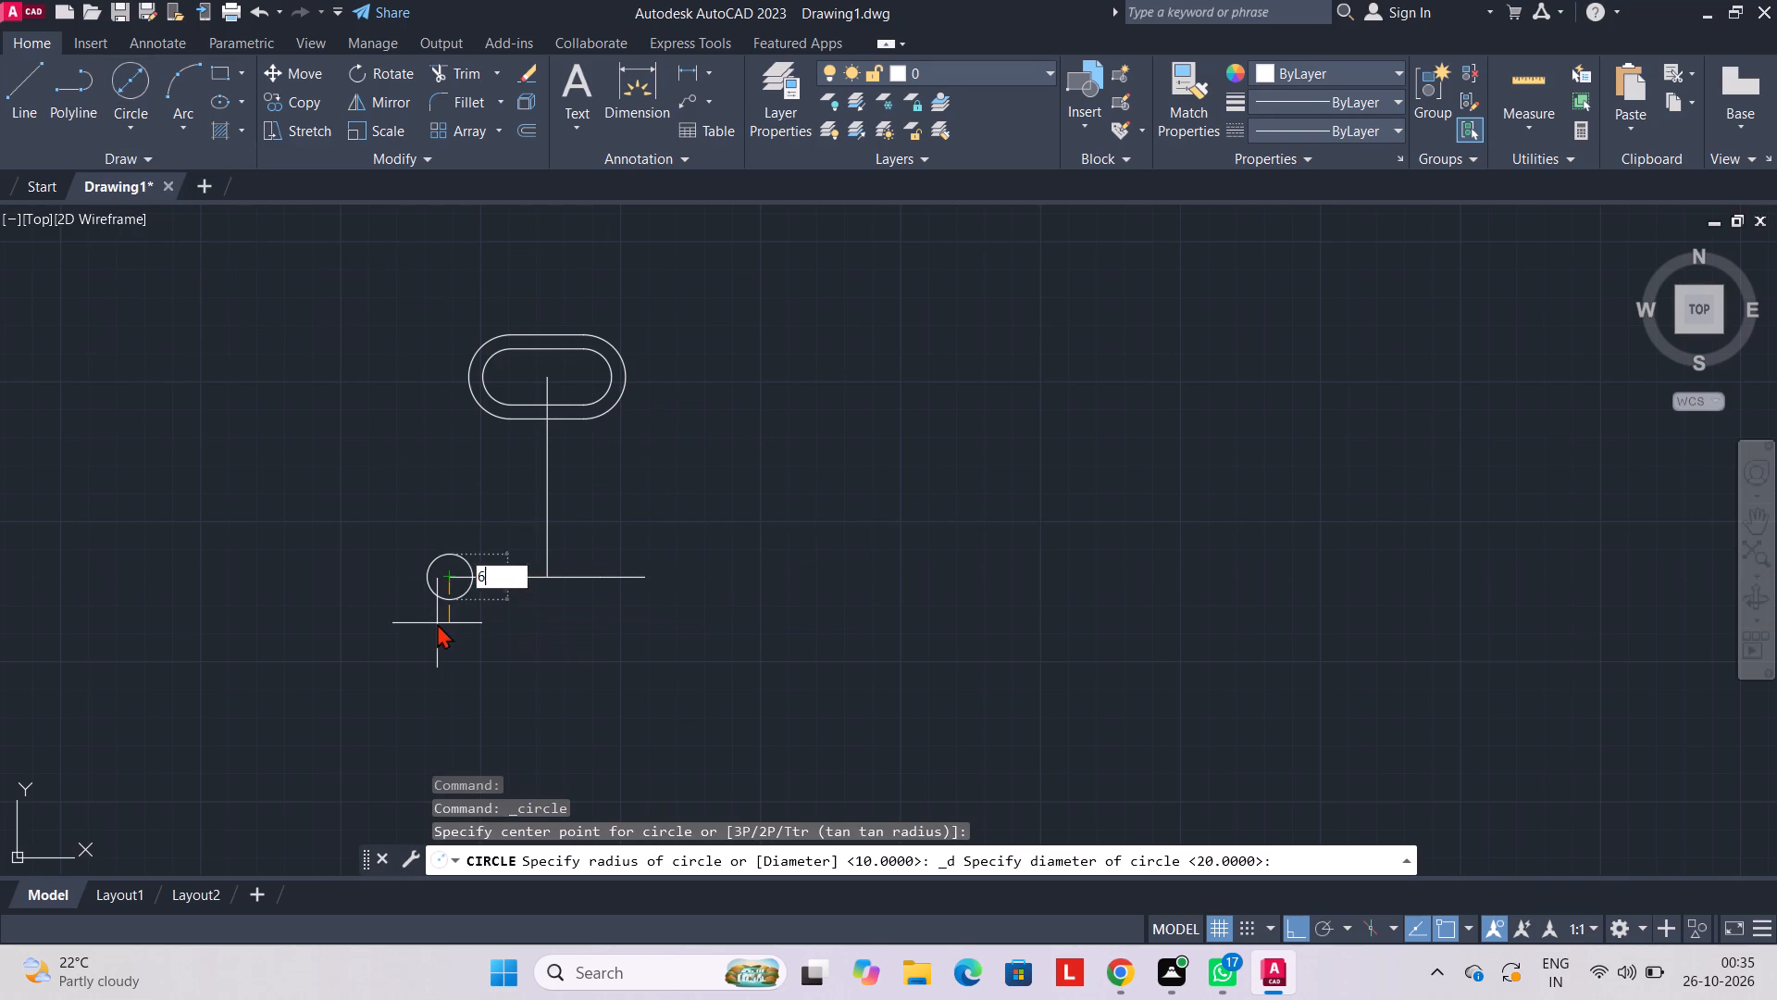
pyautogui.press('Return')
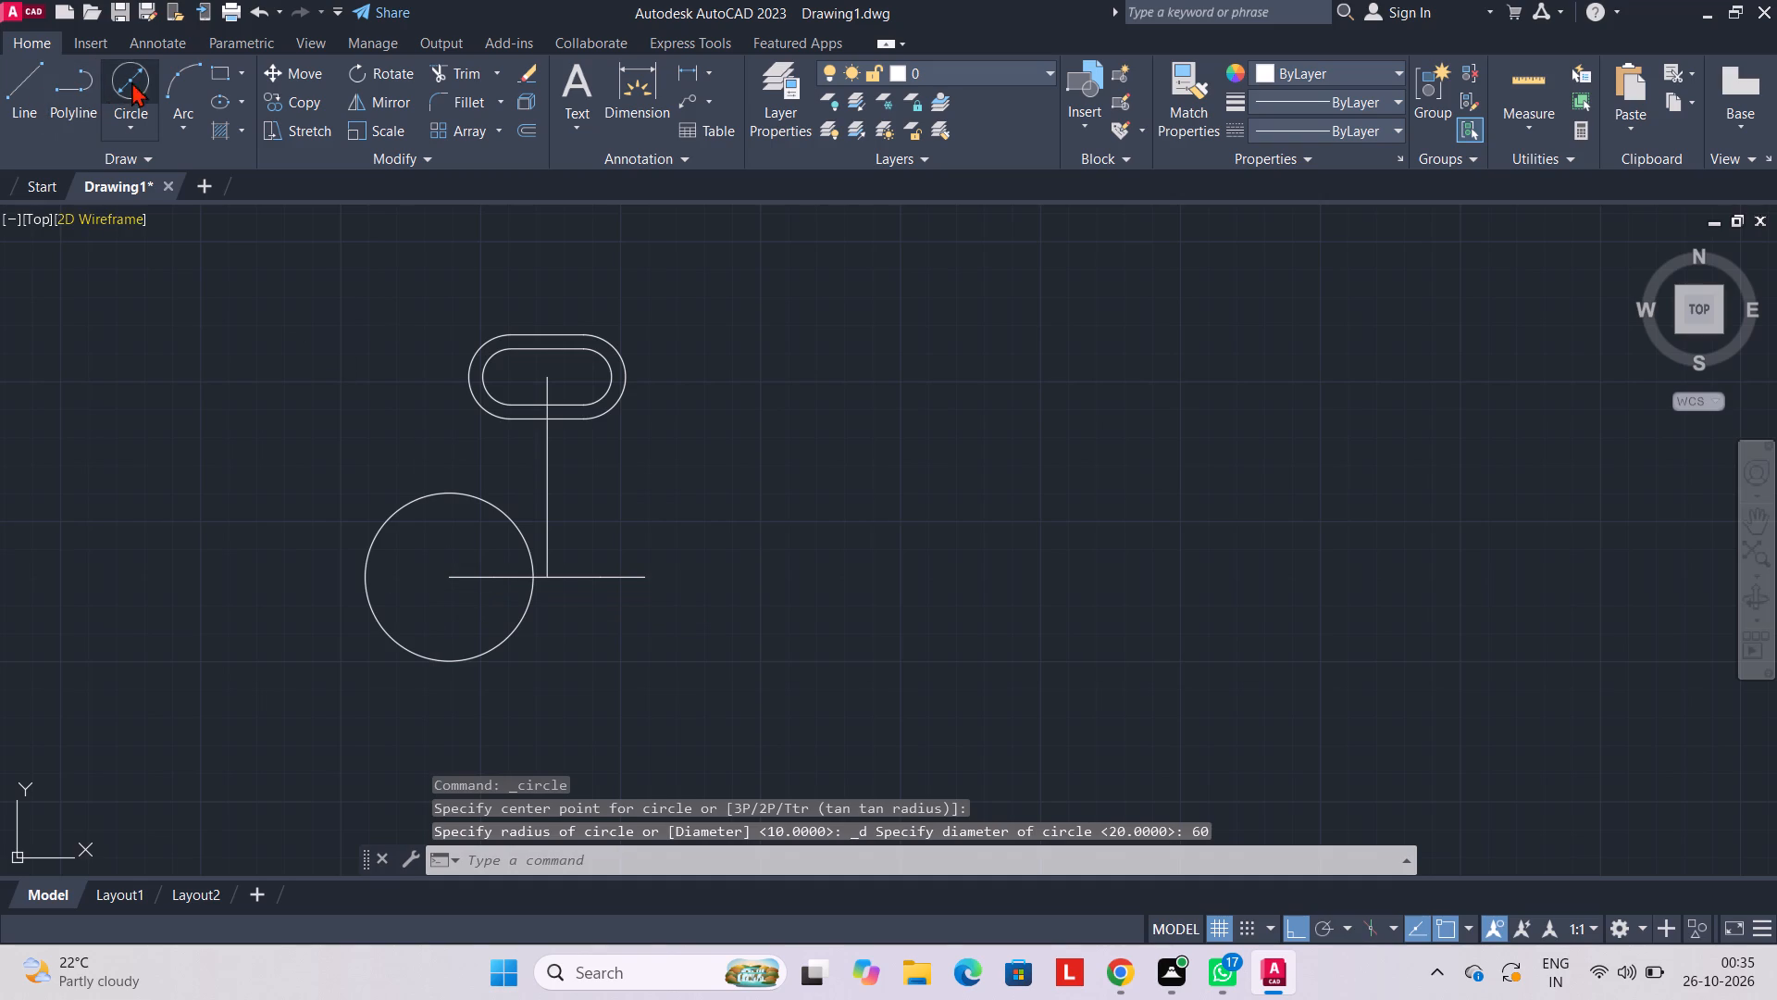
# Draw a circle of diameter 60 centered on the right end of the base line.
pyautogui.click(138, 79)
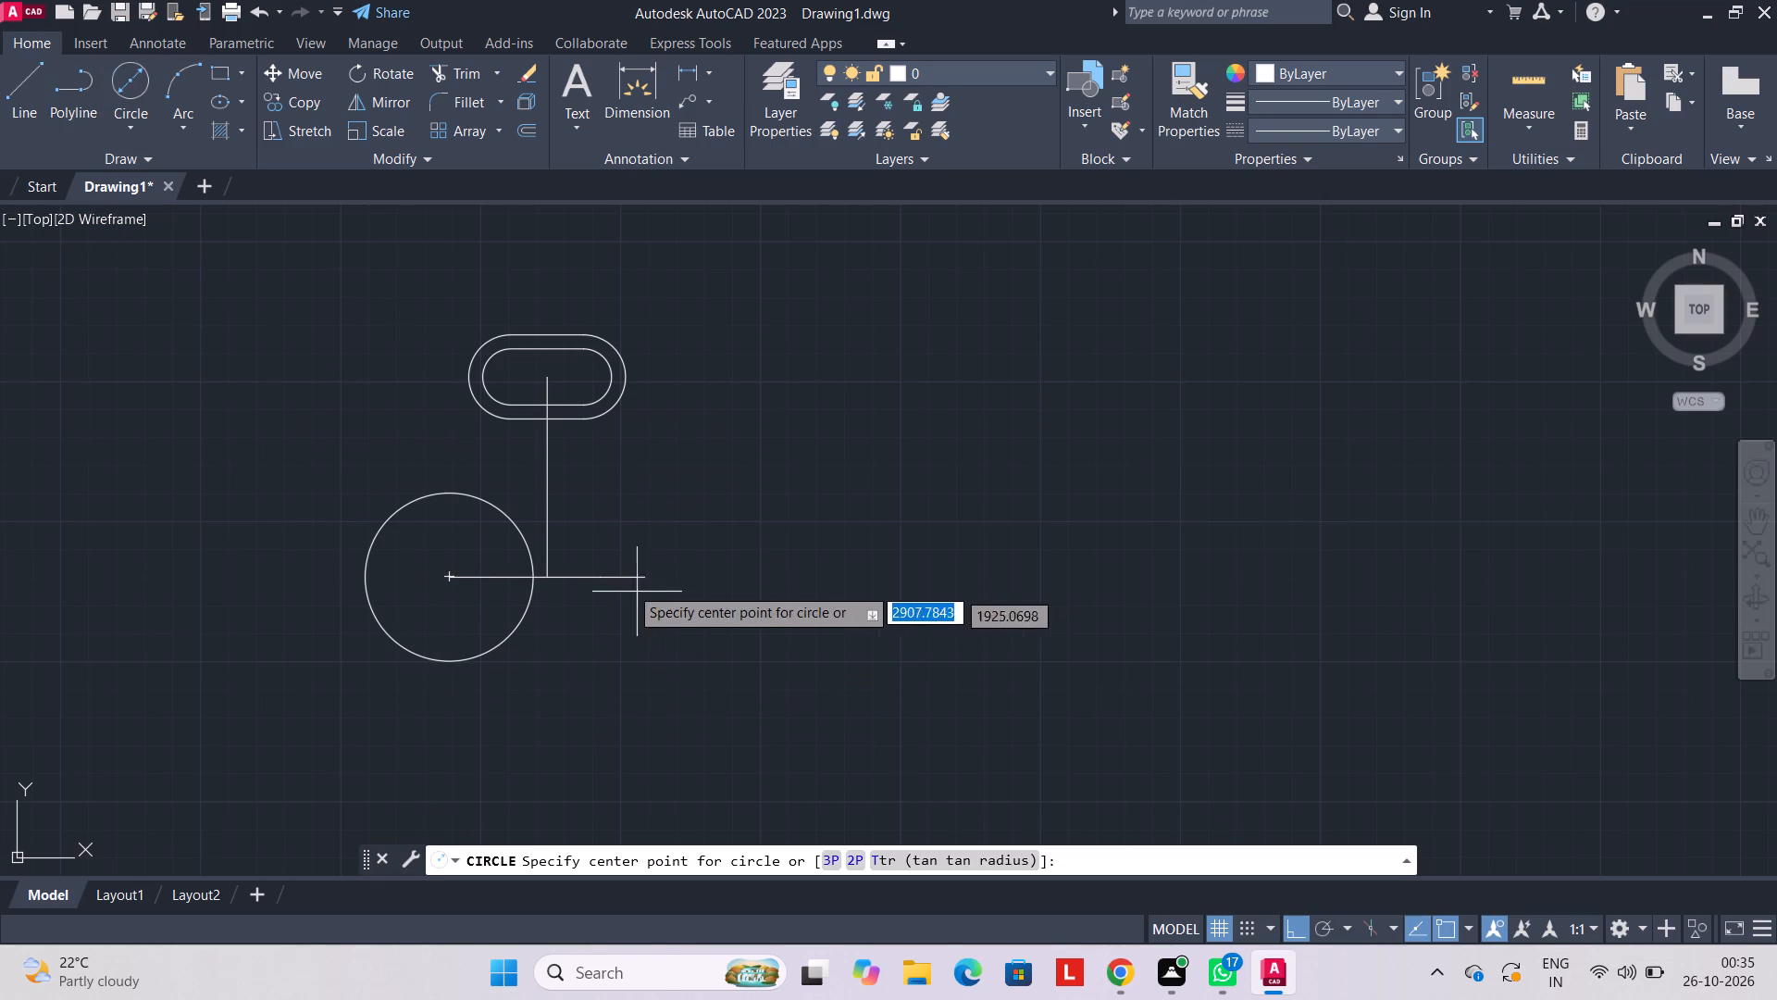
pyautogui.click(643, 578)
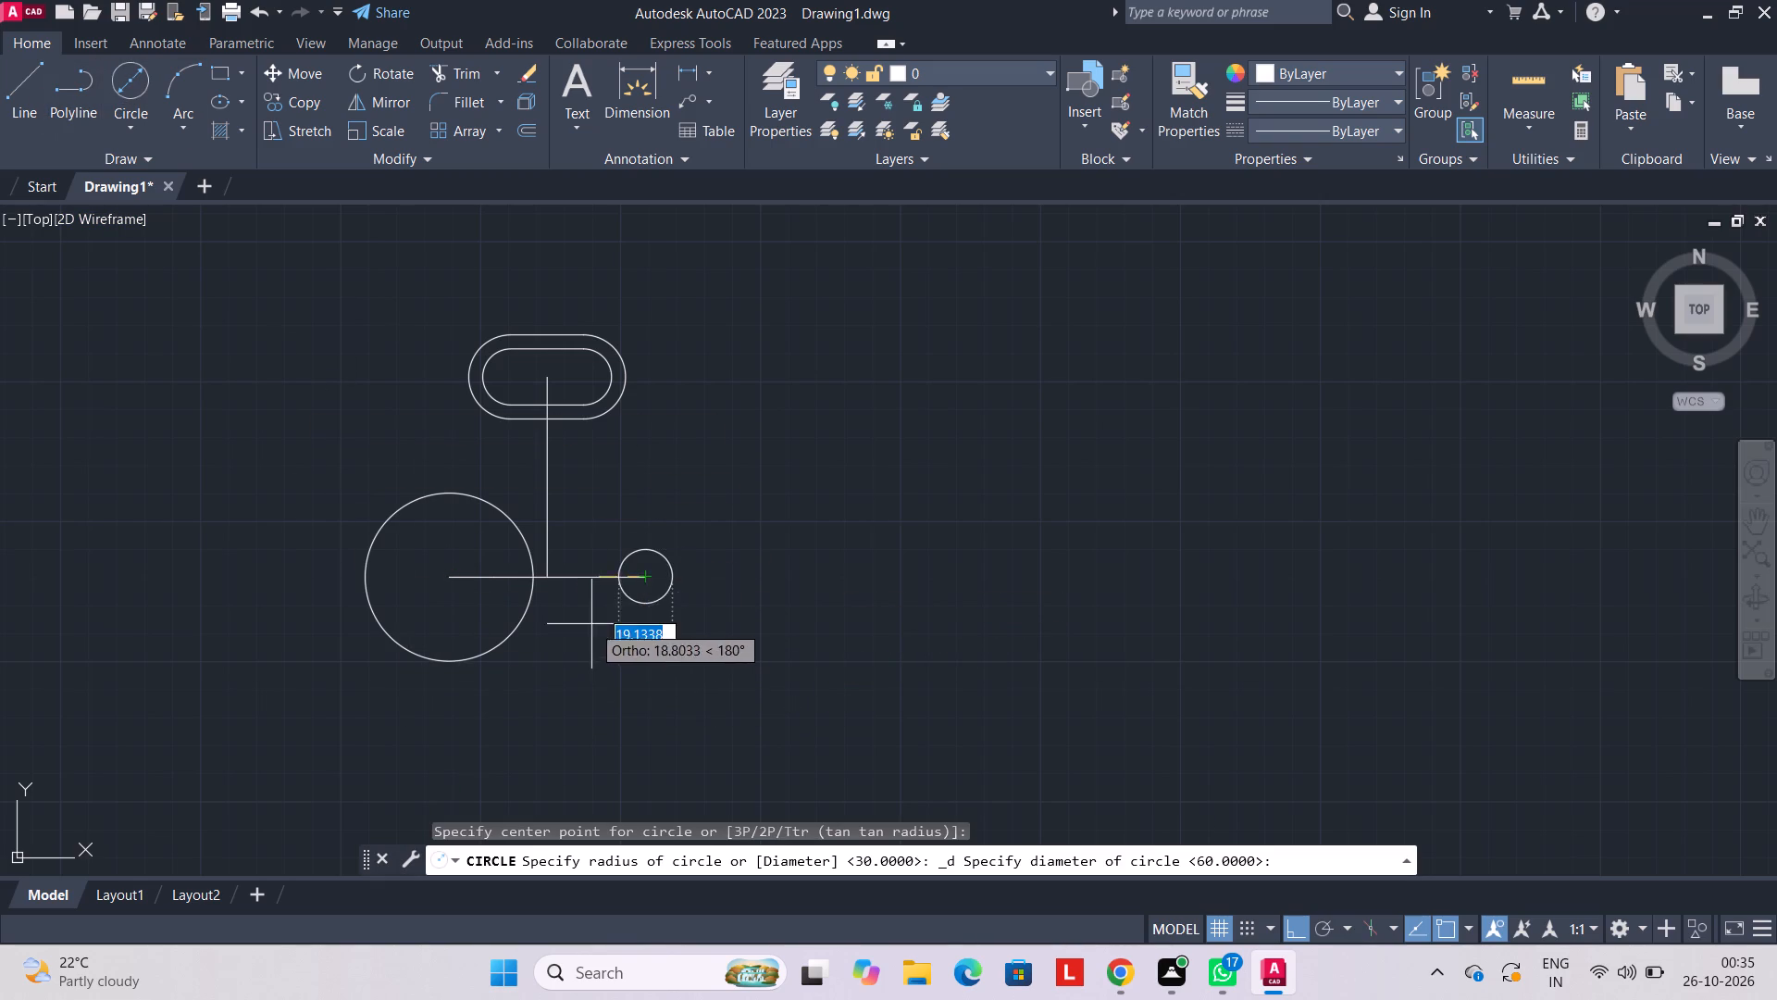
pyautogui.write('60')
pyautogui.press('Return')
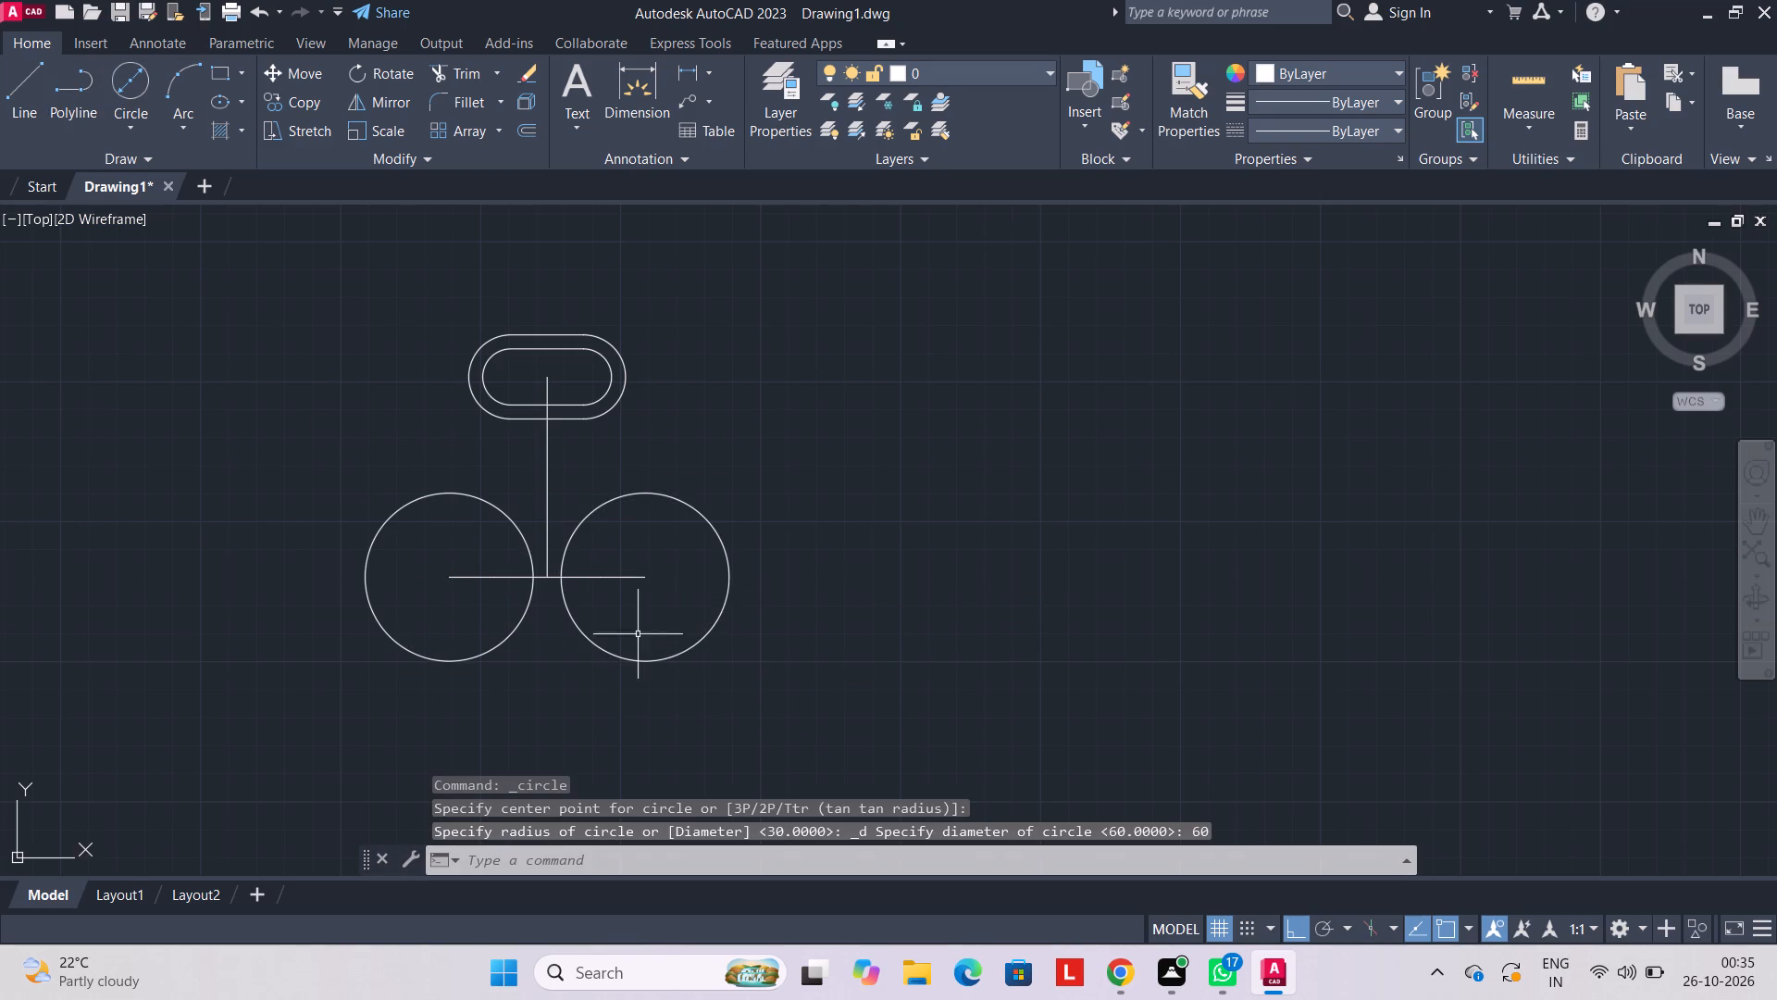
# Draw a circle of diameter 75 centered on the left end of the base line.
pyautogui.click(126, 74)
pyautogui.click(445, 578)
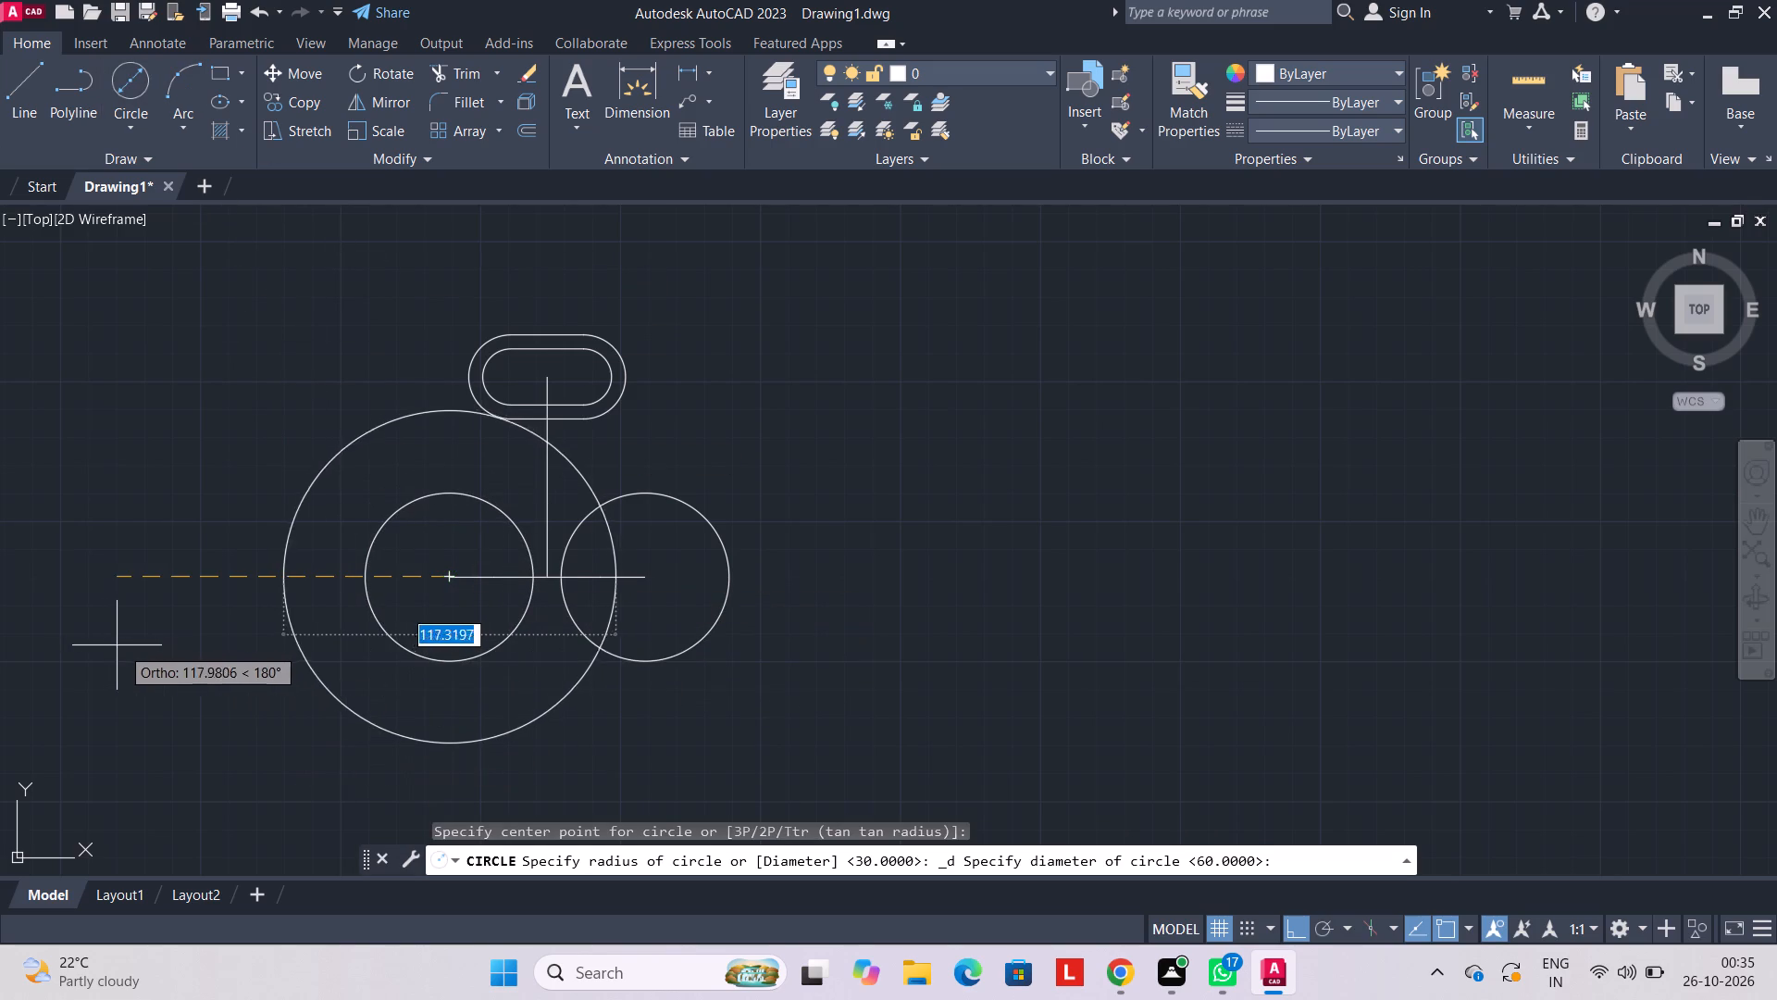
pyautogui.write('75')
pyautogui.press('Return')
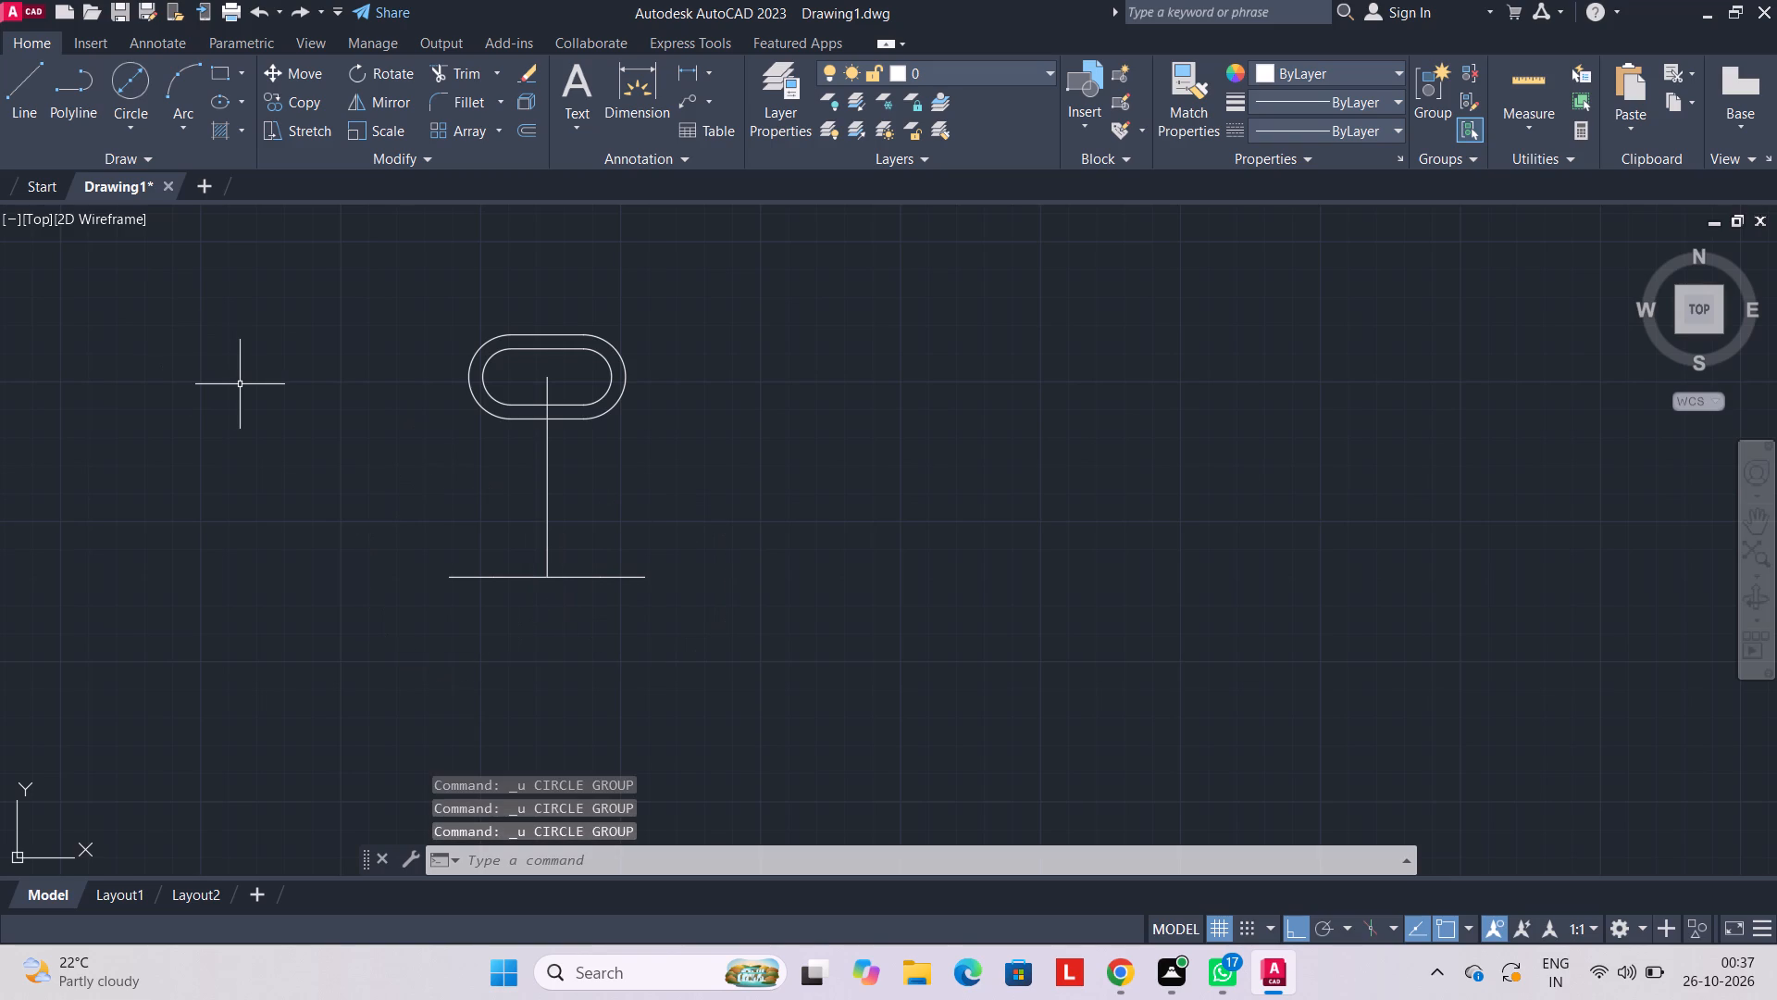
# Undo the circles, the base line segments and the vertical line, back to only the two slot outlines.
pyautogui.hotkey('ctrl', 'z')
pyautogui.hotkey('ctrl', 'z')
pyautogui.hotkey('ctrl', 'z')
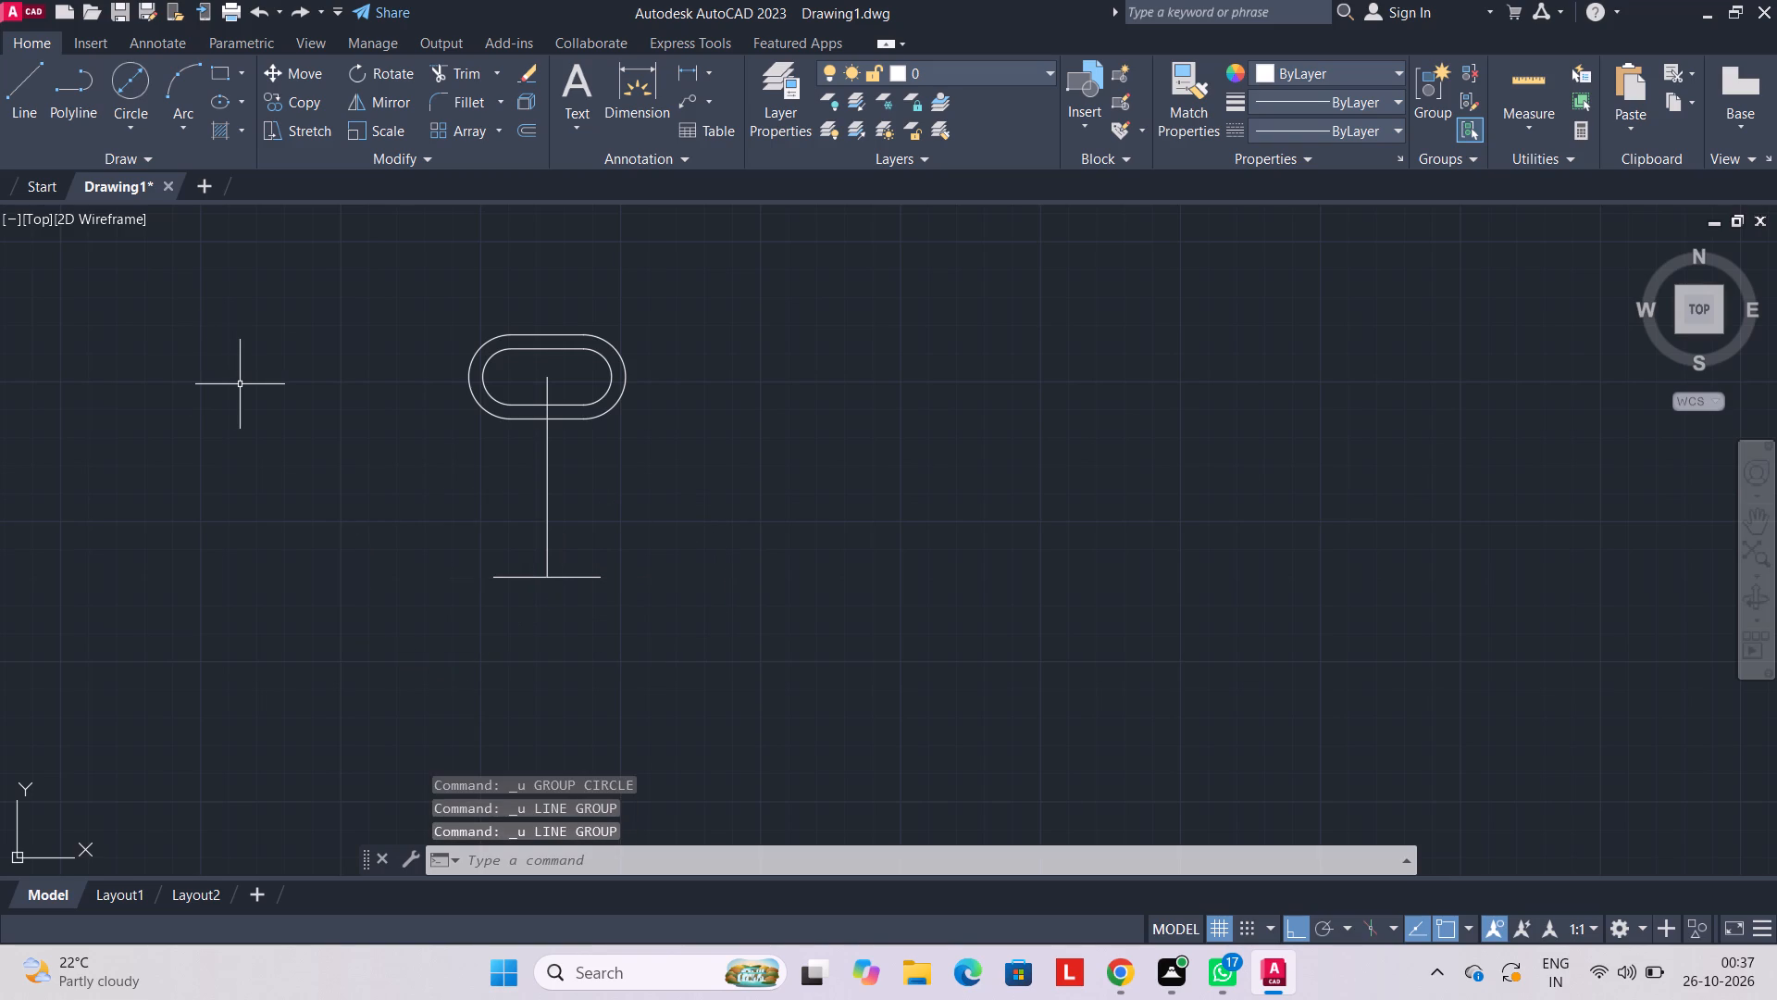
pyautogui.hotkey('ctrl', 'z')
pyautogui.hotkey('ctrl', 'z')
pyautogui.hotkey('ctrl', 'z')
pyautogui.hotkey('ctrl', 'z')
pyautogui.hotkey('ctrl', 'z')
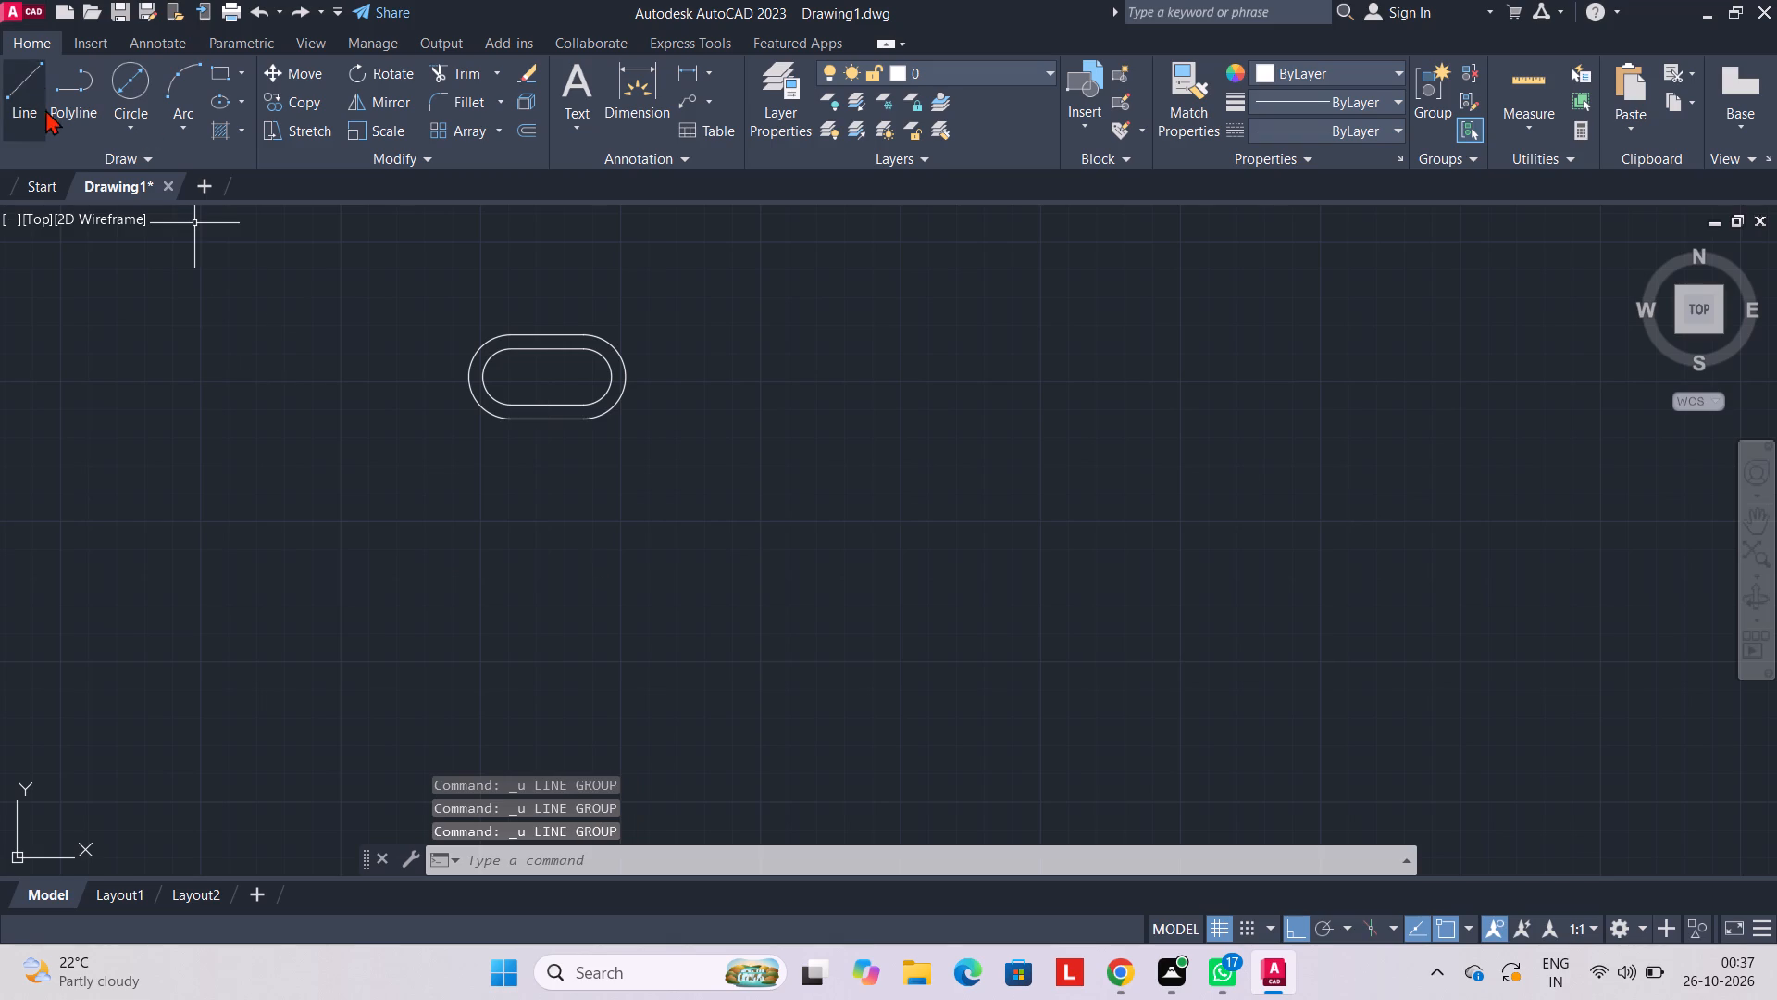
# Draw a vertical construction line 71.5 long straight down from the center of the slot outlines.
pyautogui.click(30, 72)
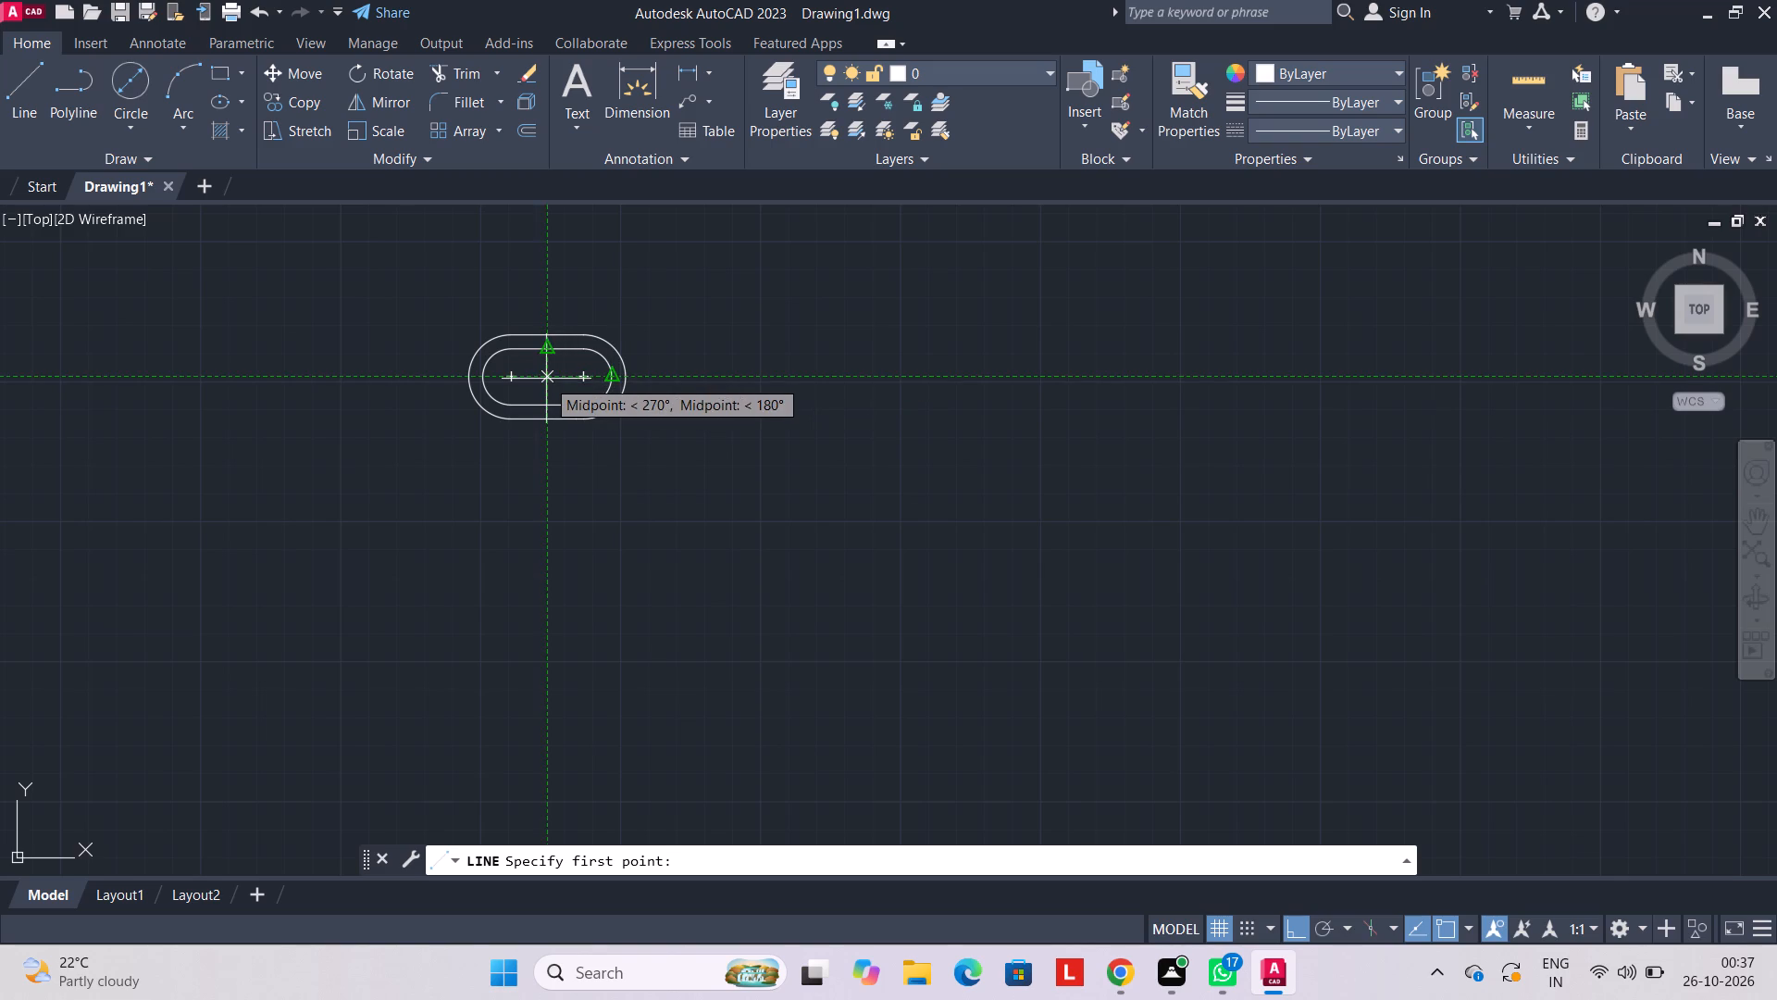
pyautogui.click(547, 379)
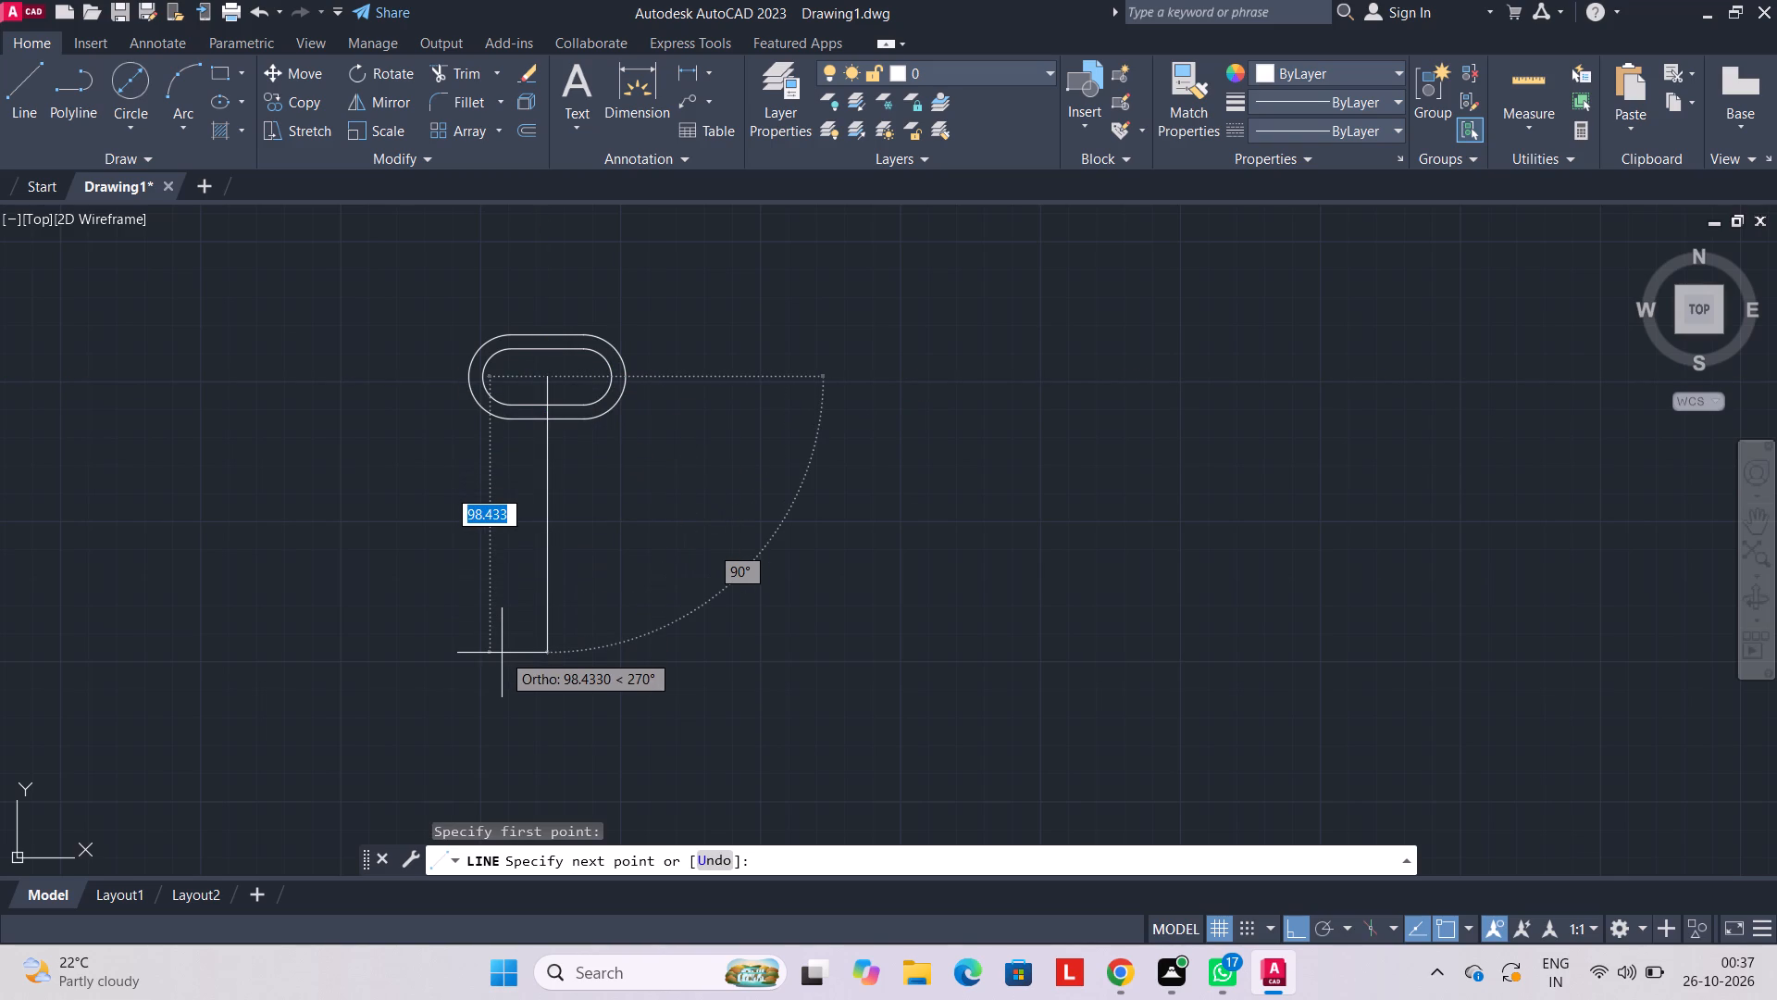
pyautogui.write('71.5')
pyautogui.press('Return')
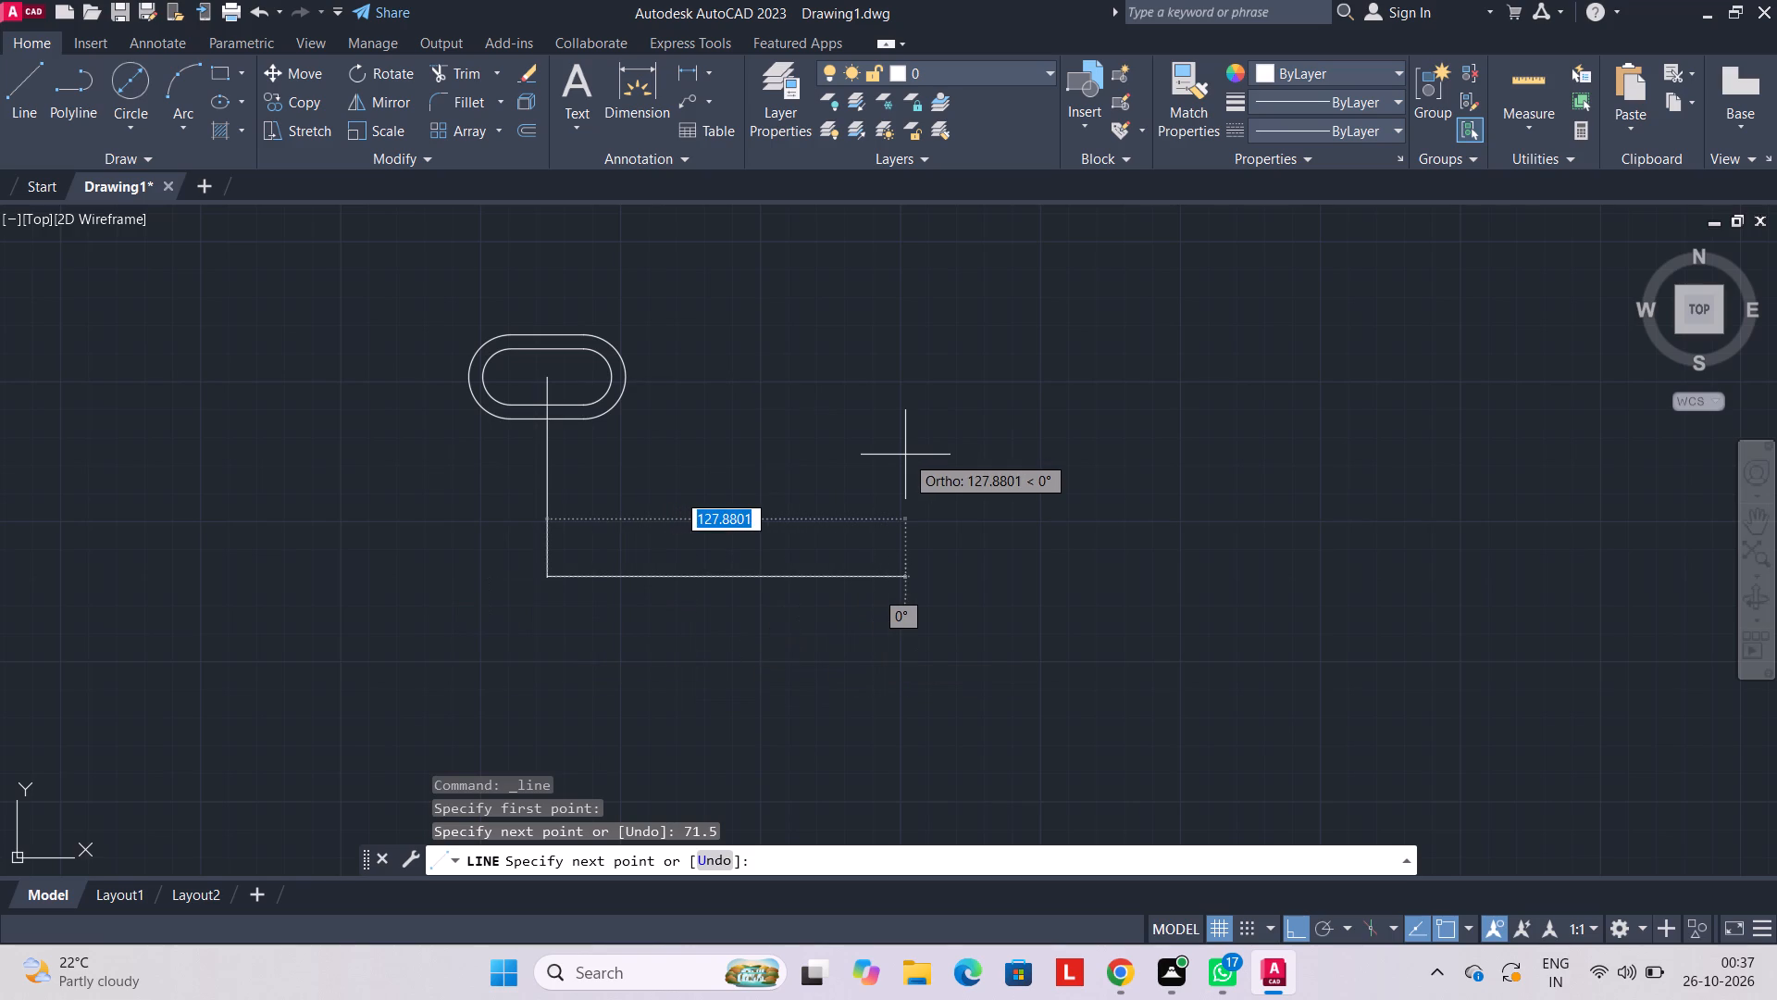
pyautogui.press('Escape')
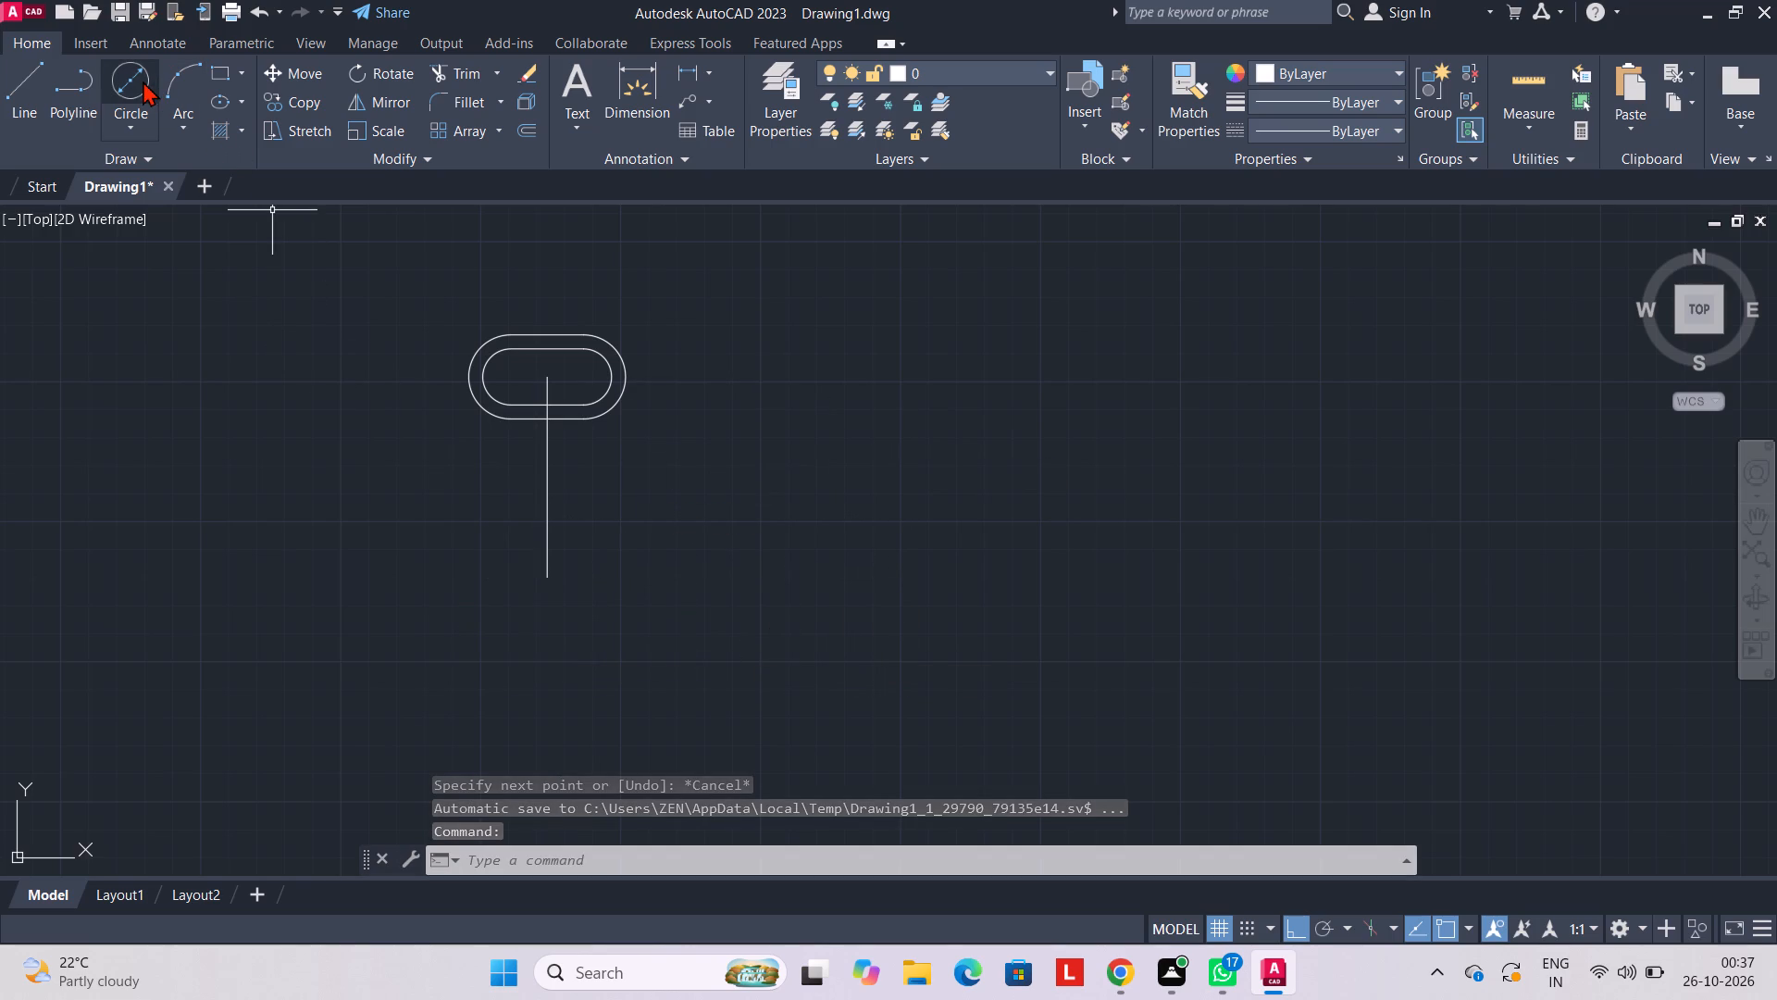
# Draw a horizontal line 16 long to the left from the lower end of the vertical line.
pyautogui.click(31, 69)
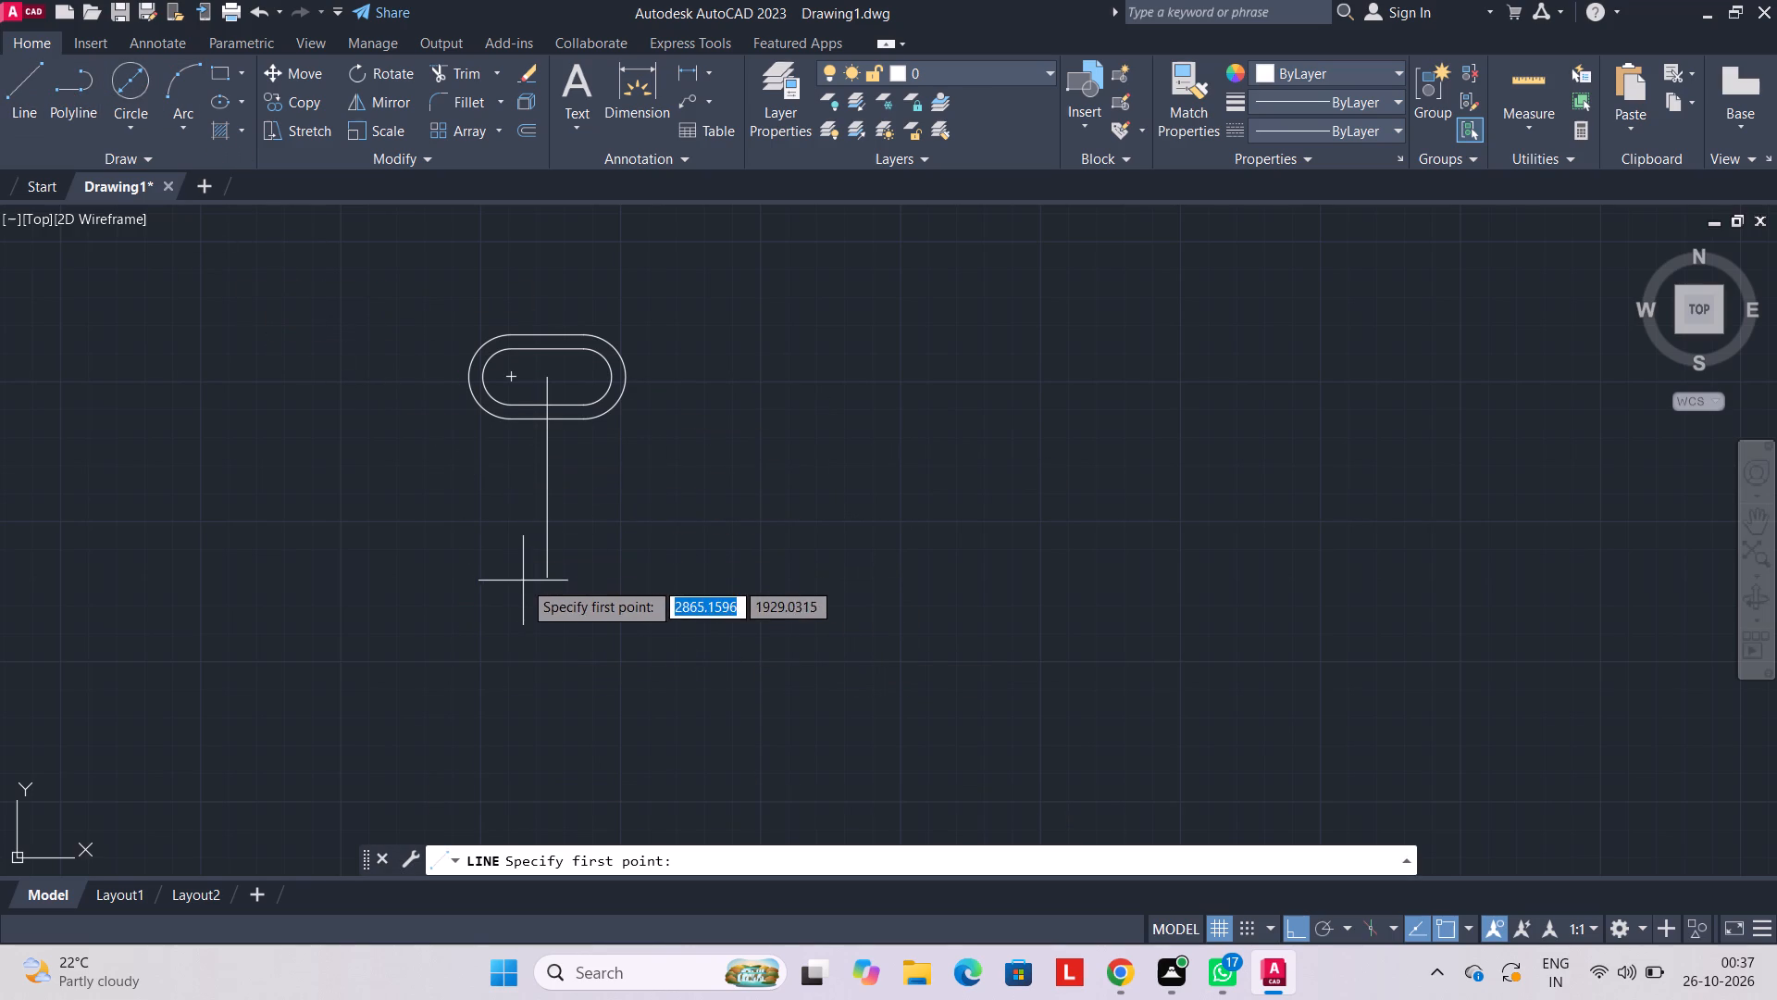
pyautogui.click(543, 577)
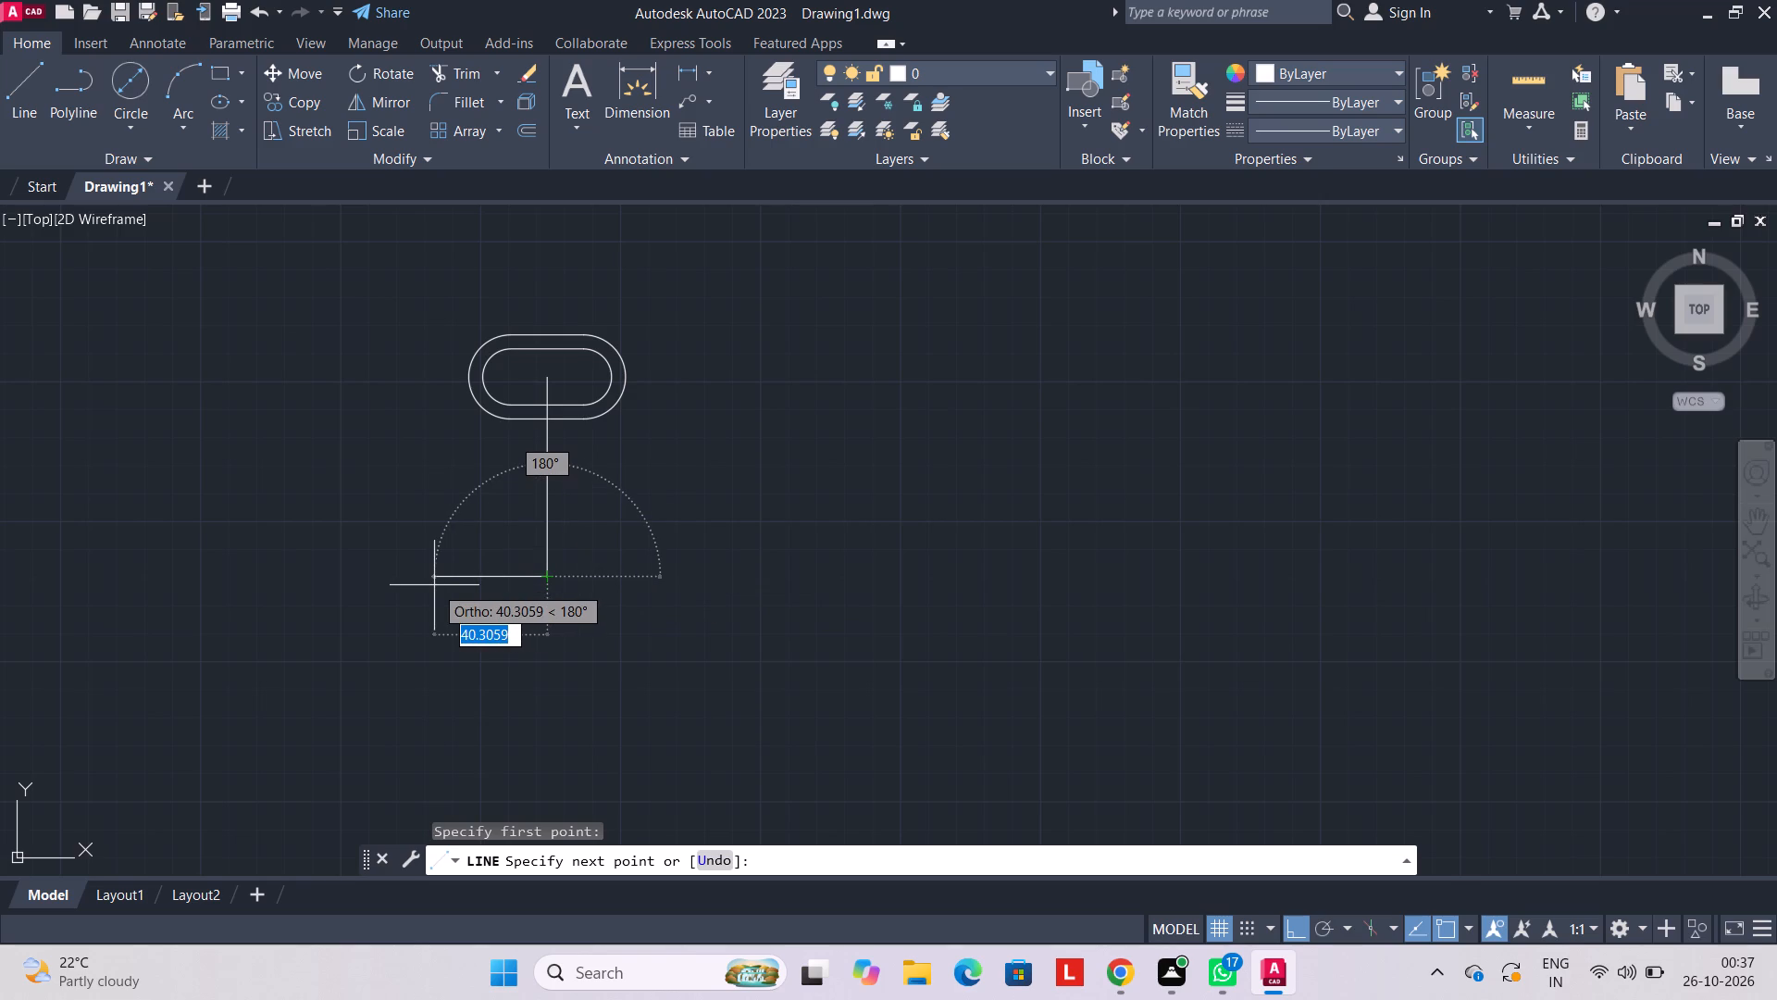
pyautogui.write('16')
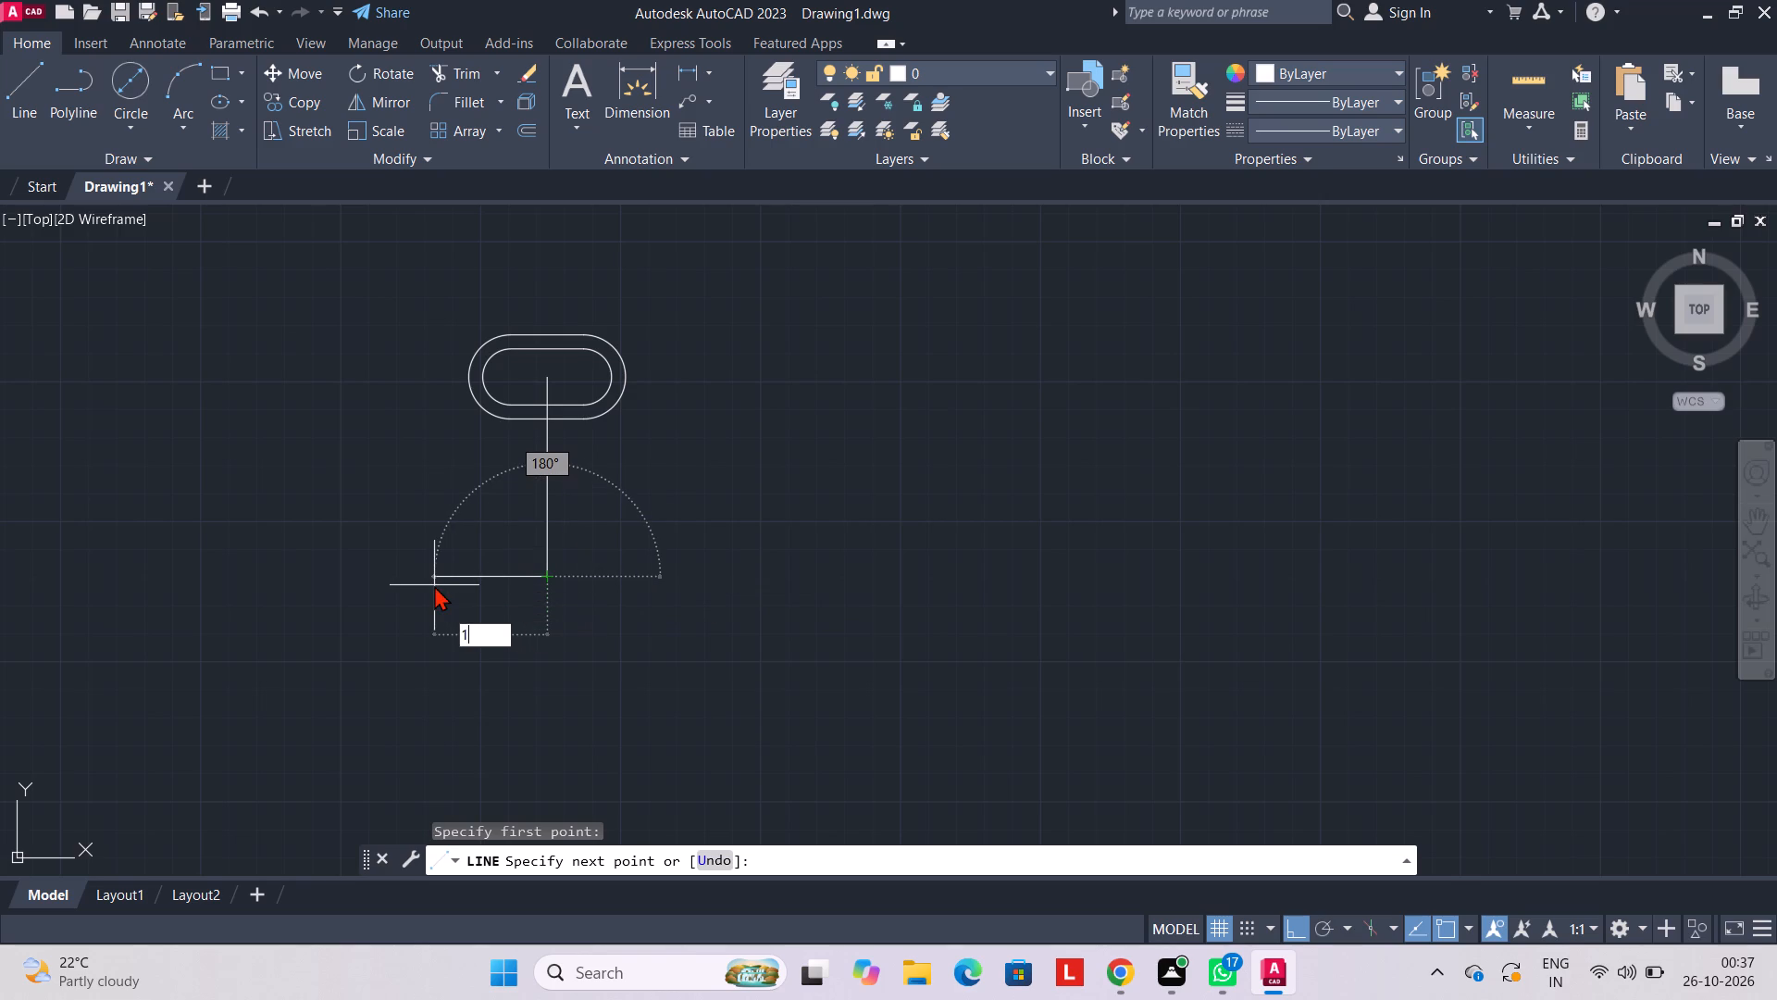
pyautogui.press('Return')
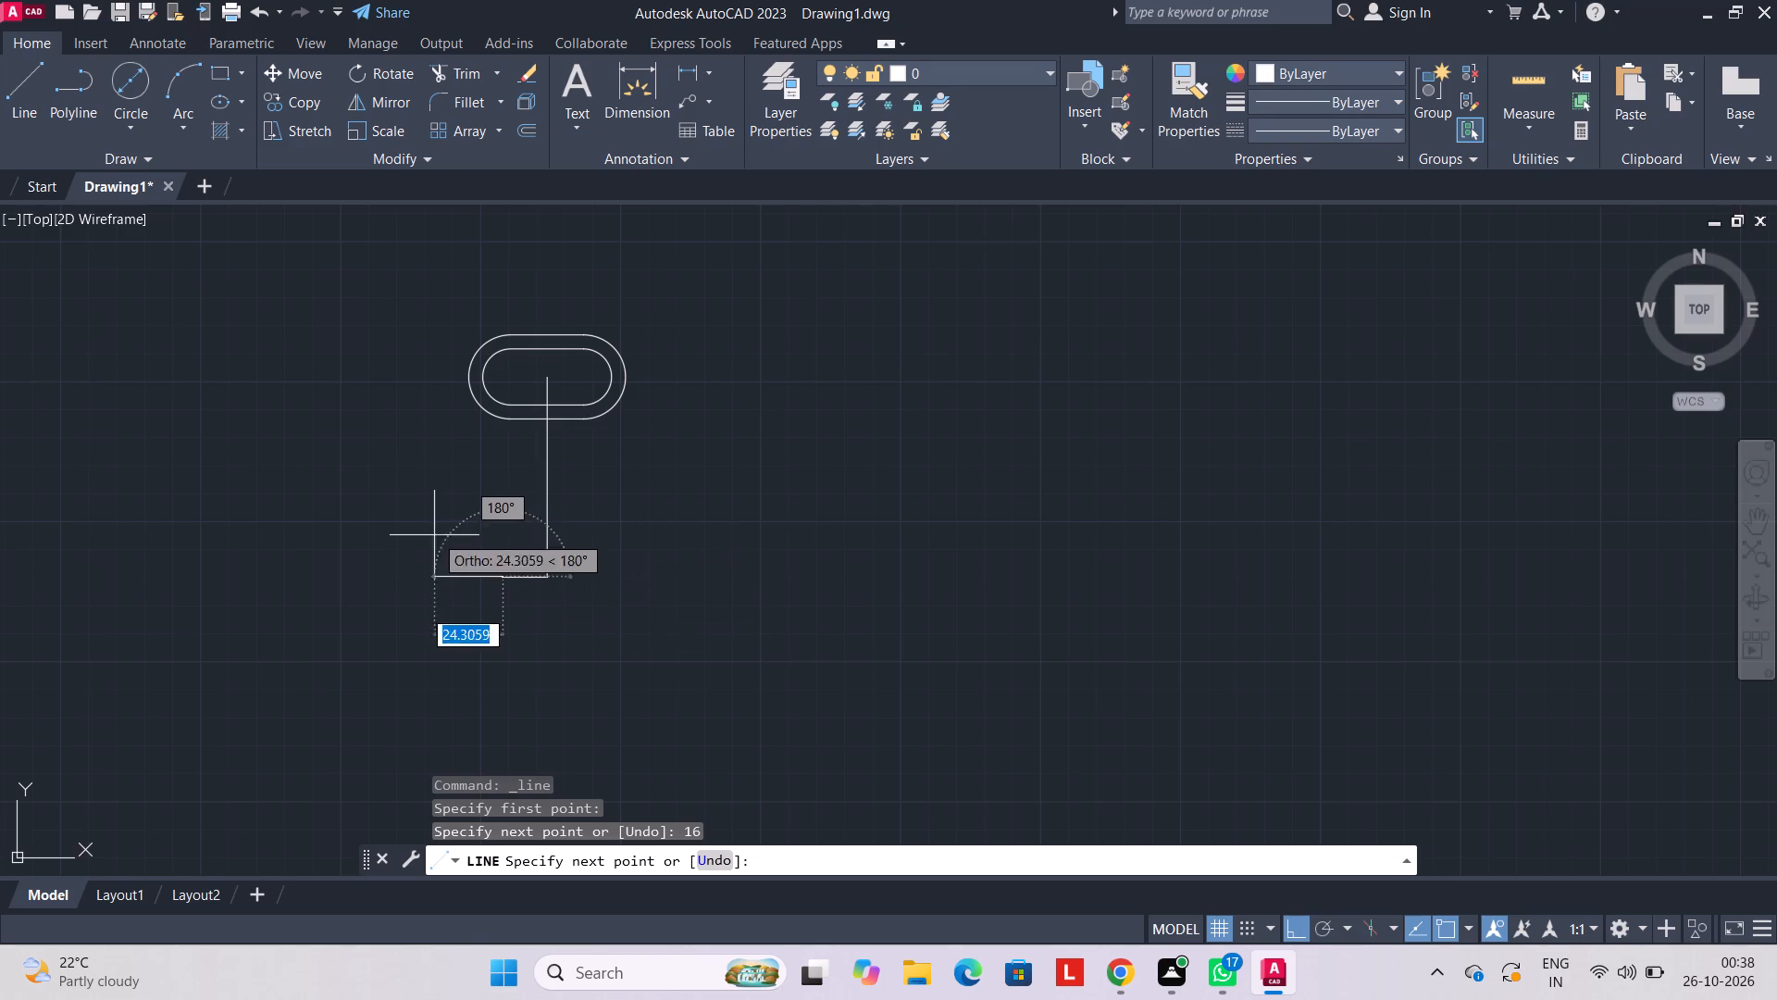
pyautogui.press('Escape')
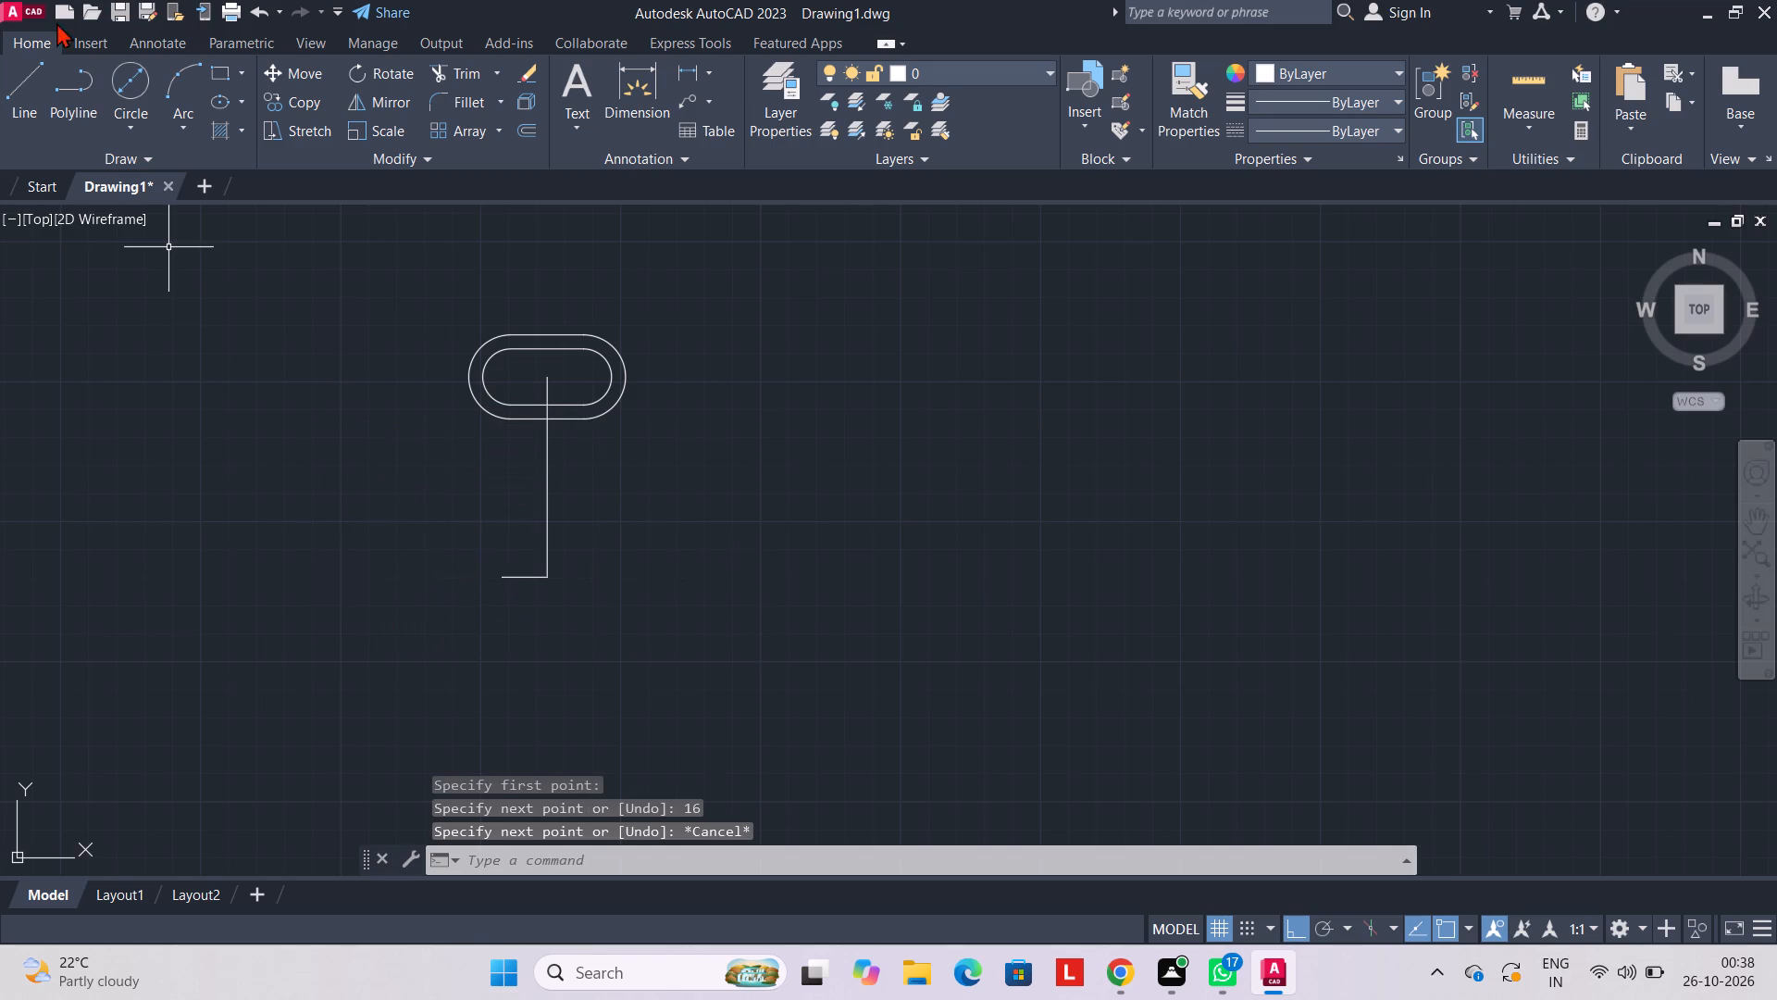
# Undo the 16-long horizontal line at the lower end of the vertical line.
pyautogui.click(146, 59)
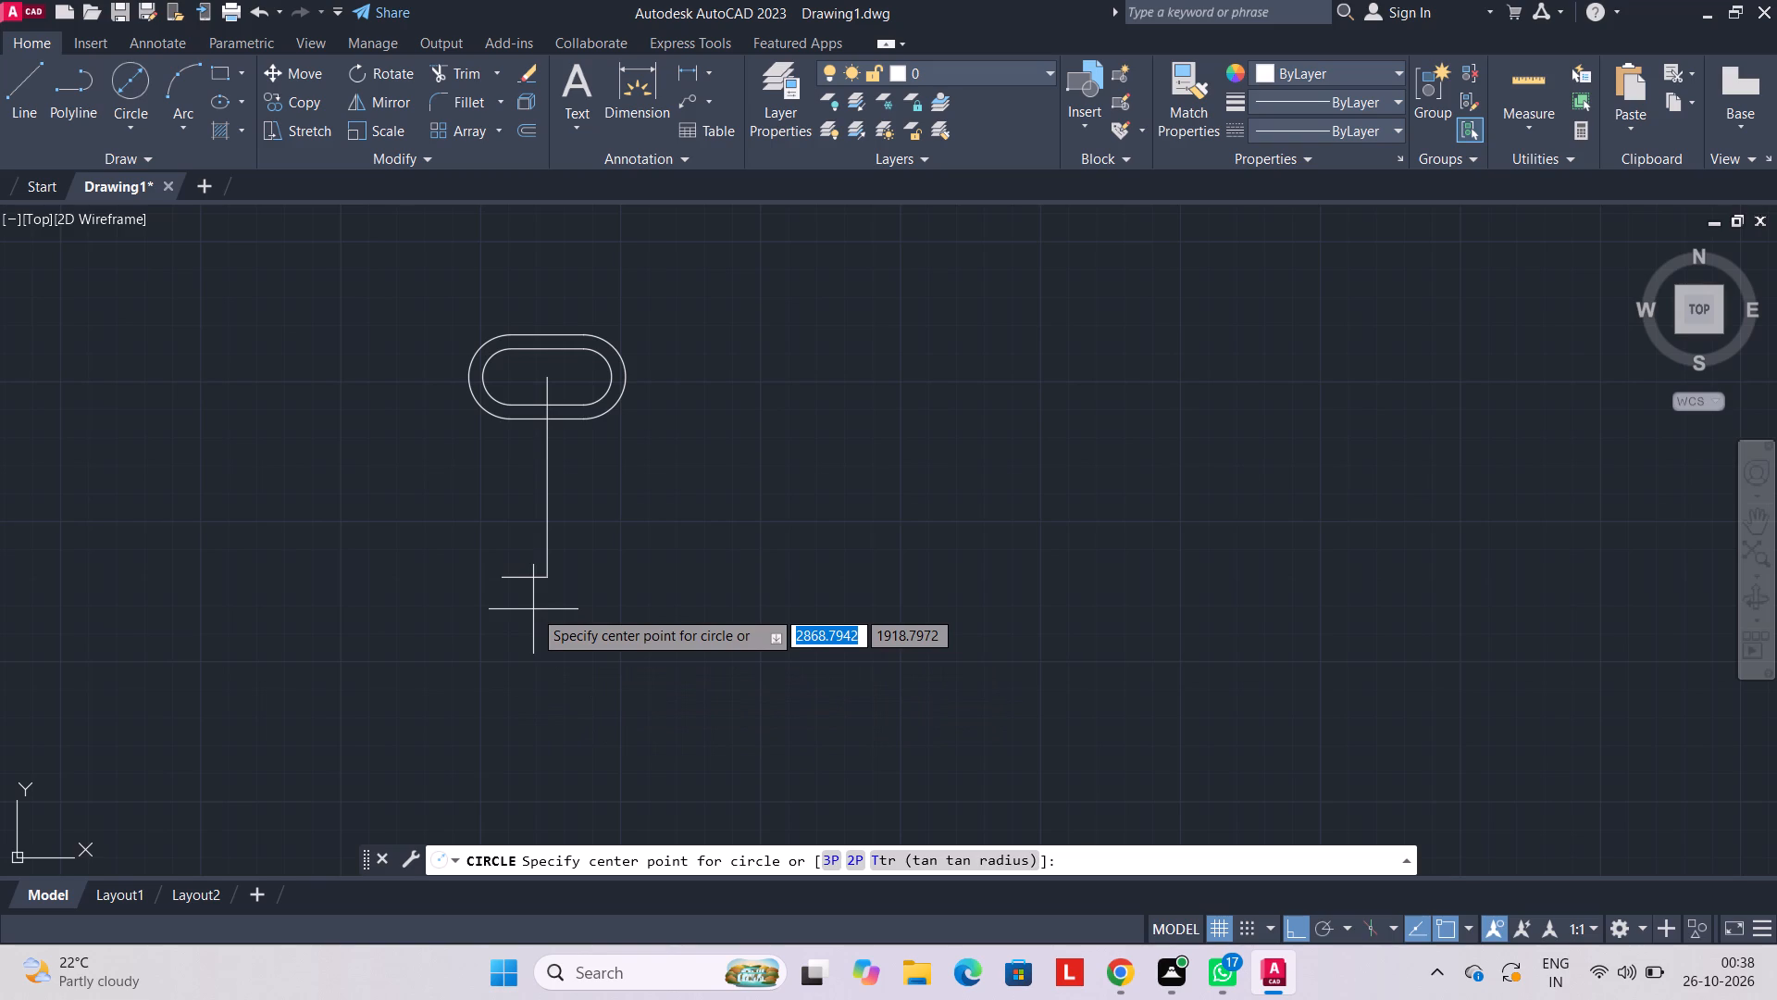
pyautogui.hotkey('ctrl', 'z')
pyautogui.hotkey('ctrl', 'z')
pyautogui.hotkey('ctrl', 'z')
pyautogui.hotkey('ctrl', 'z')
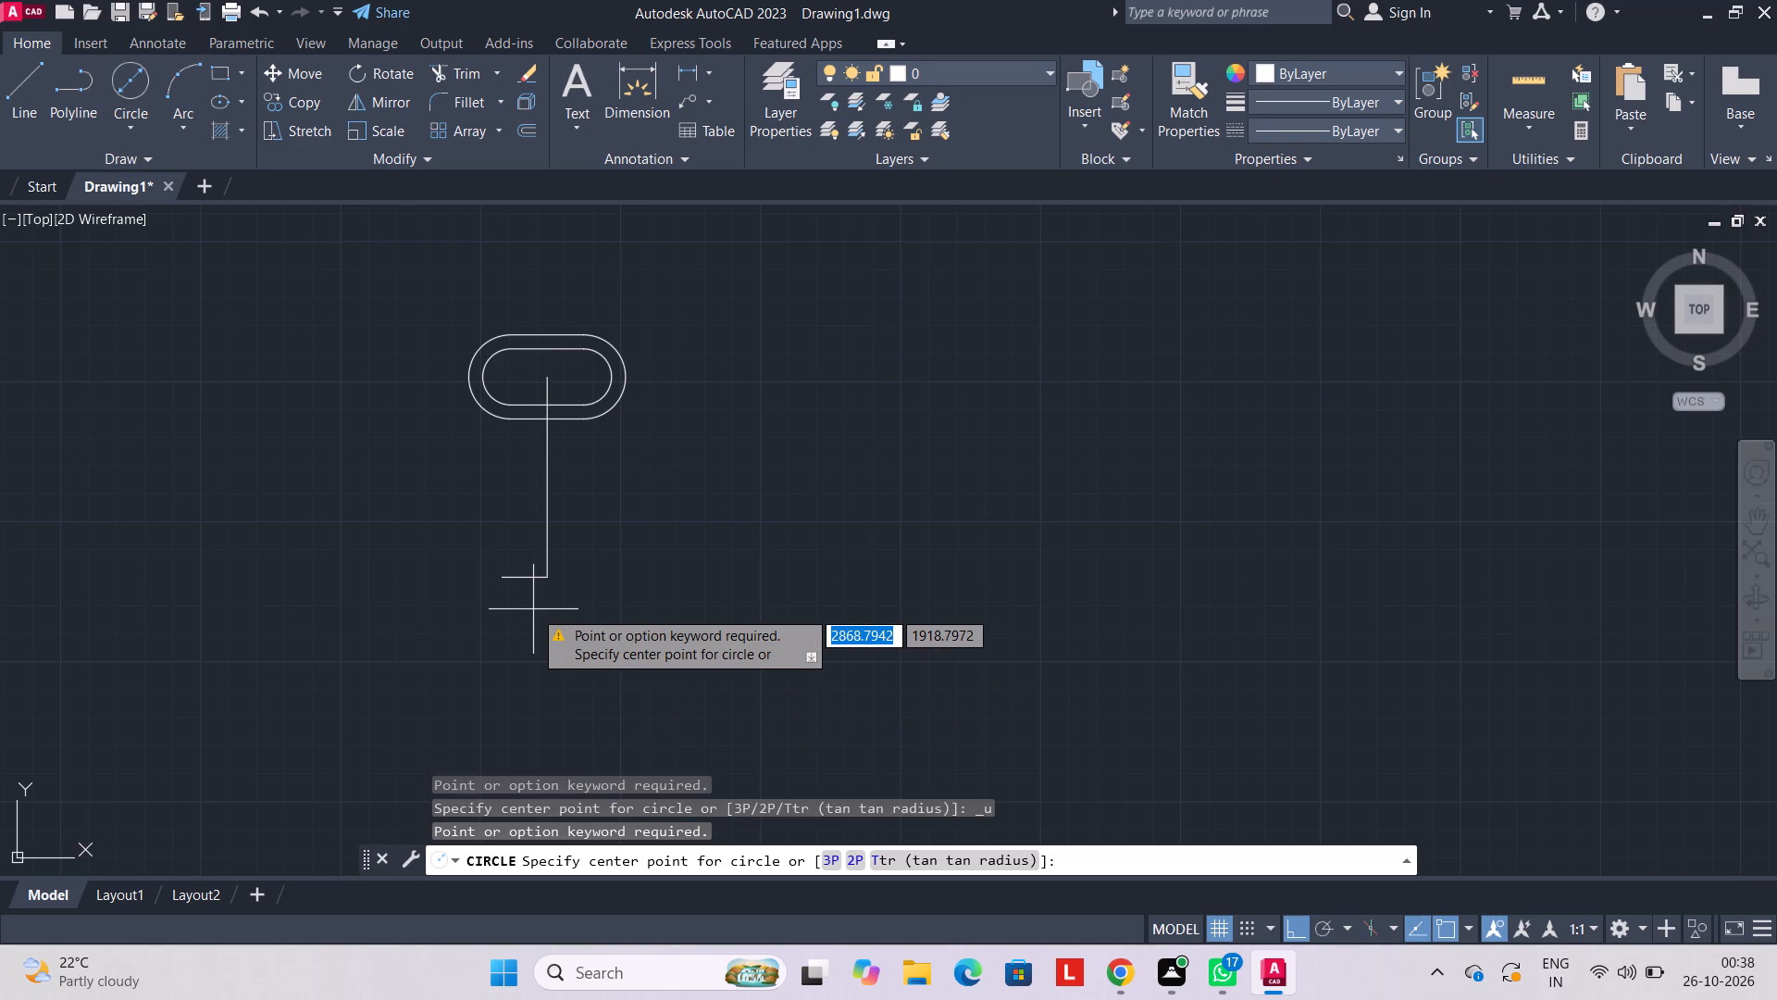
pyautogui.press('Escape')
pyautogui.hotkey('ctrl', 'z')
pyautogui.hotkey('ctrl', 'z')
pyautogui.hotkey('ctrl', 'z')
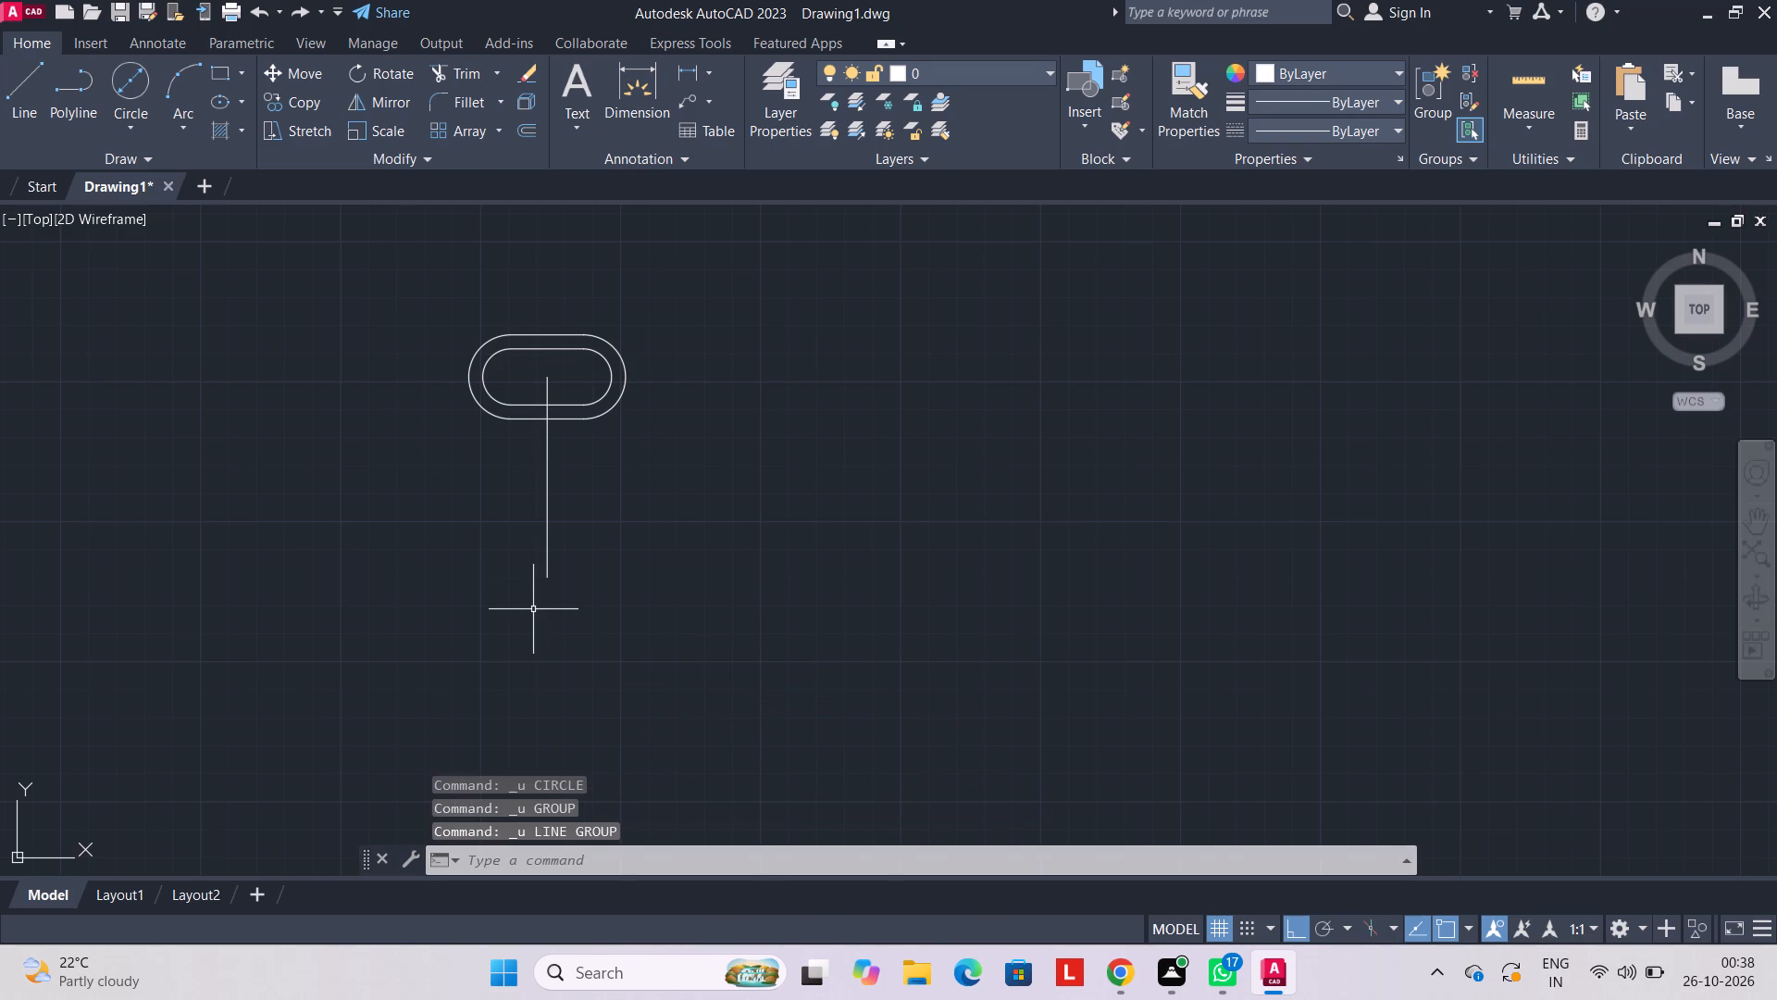
# Draw consecutive horizontal line segments 19 and 16 long to the left from the lower end of the vertical line.
pyautogui.click(41, 69)
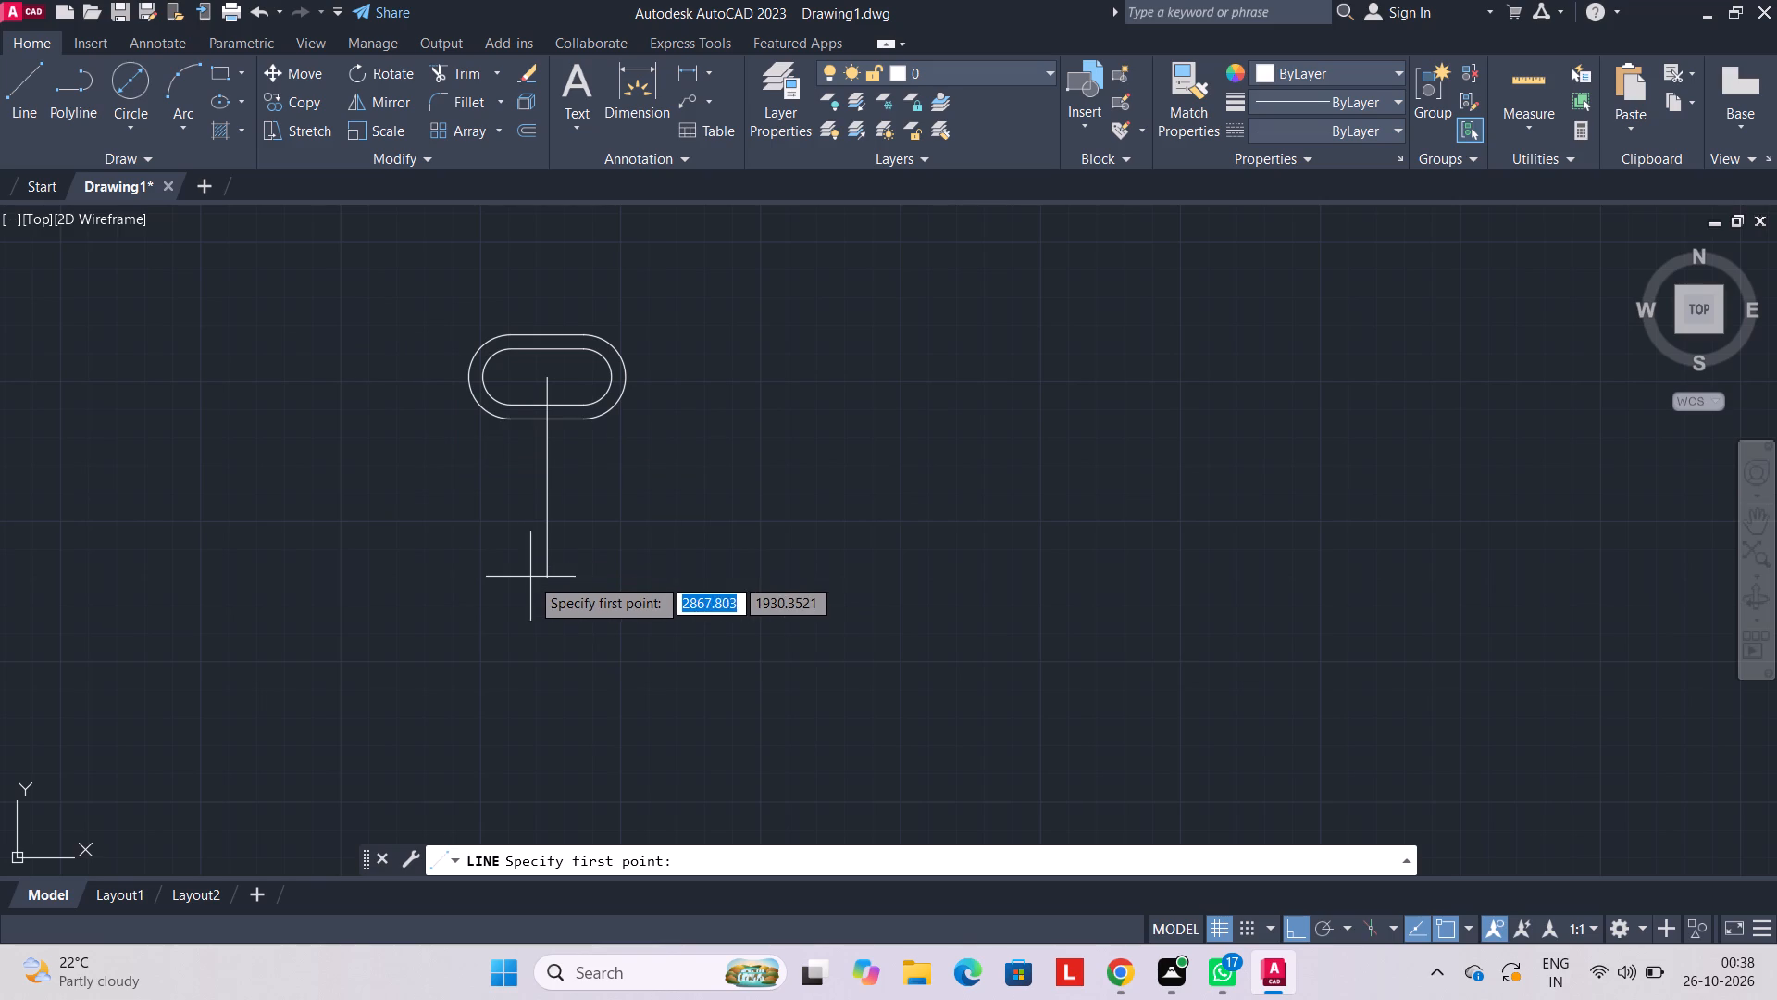
pyautogui.click(546, 577)
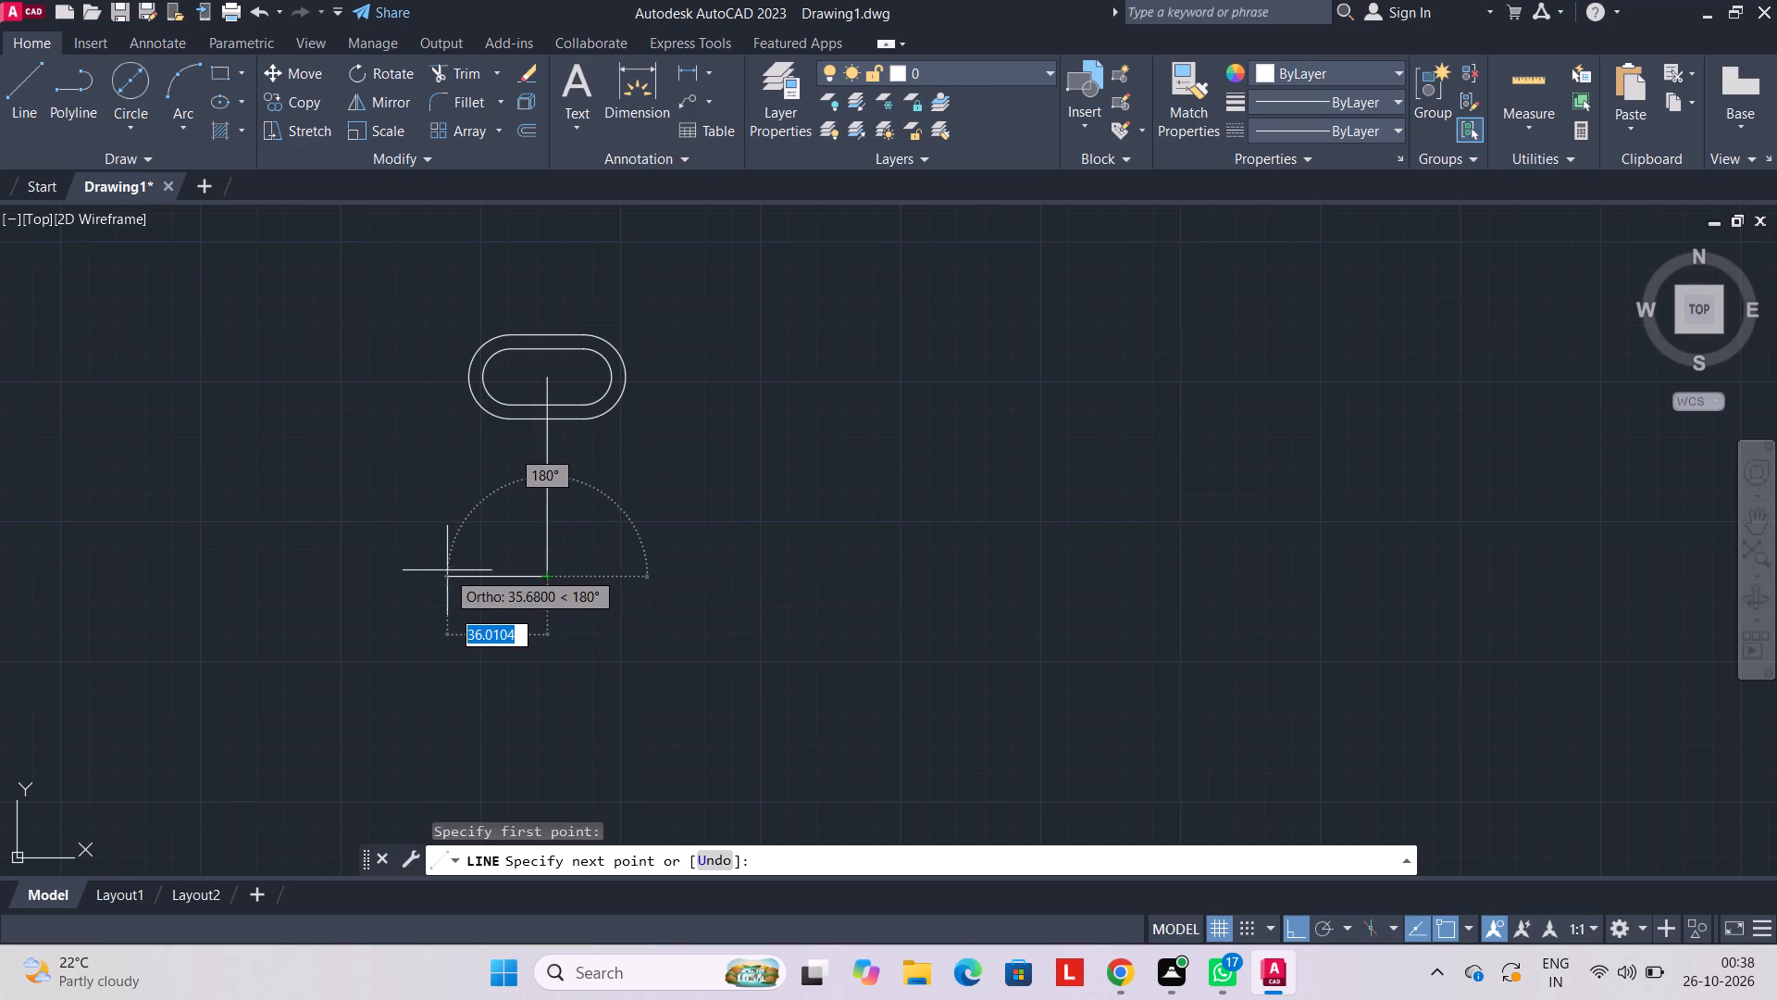
pyautogui.write('19')
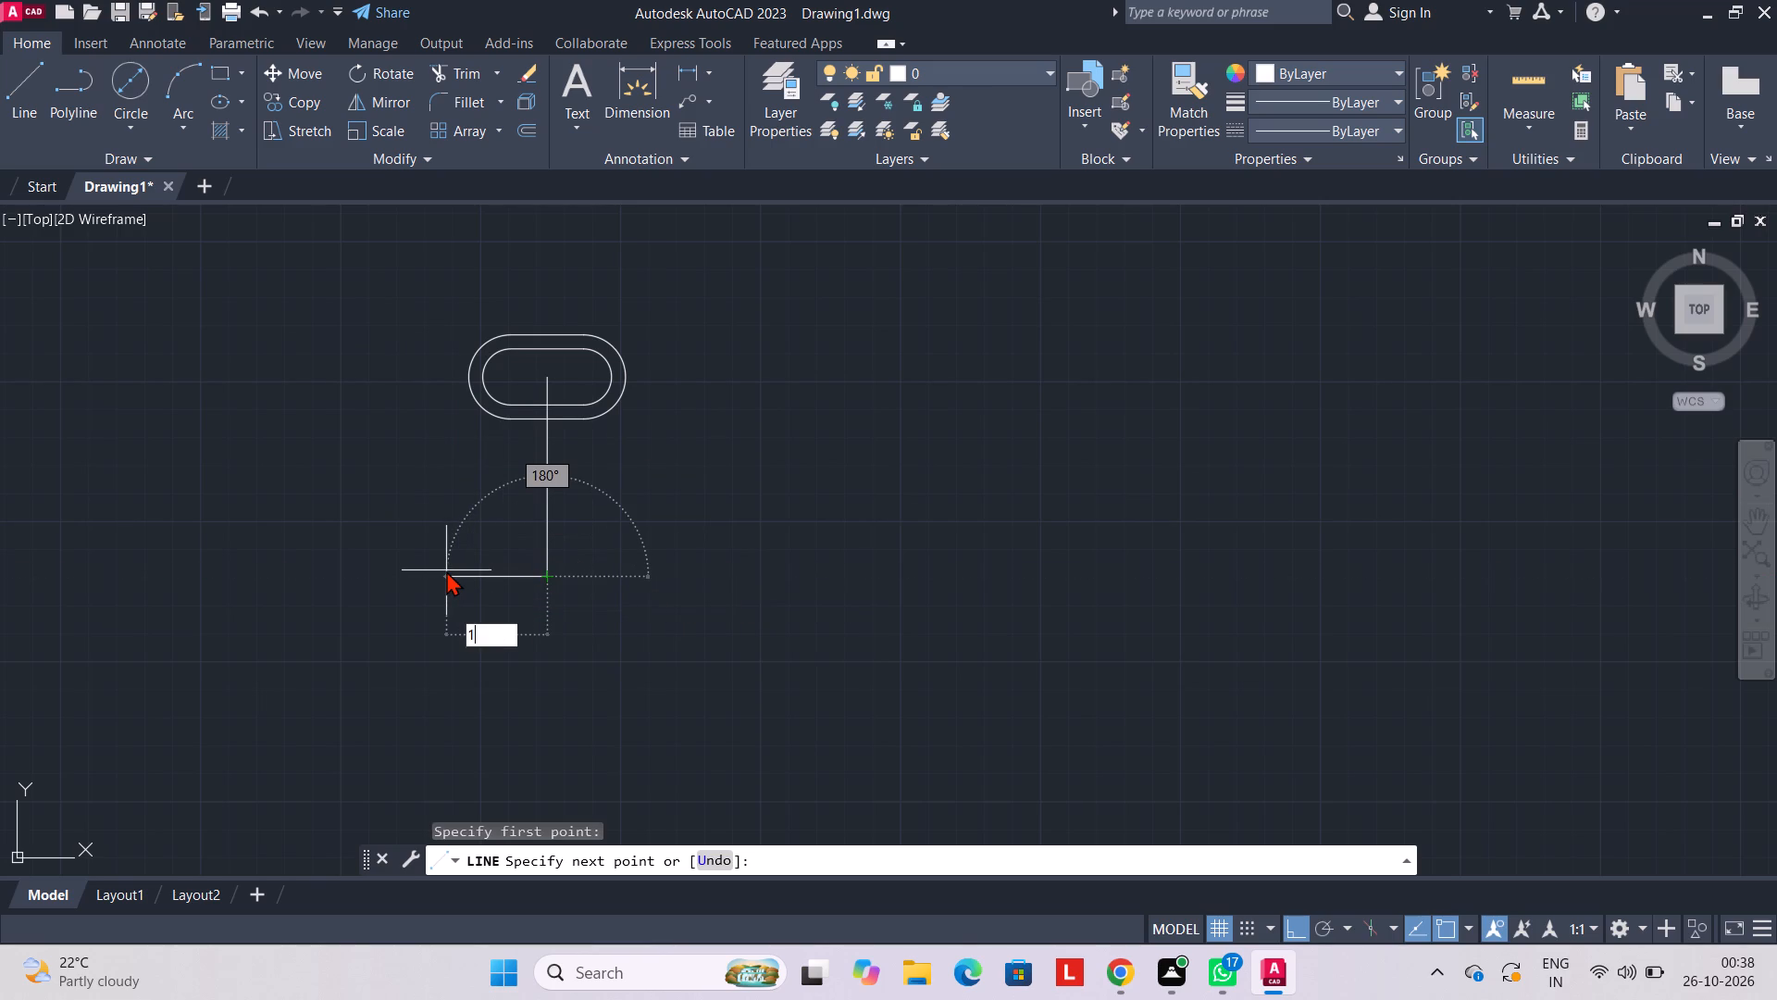
pyautogui.press('Return')
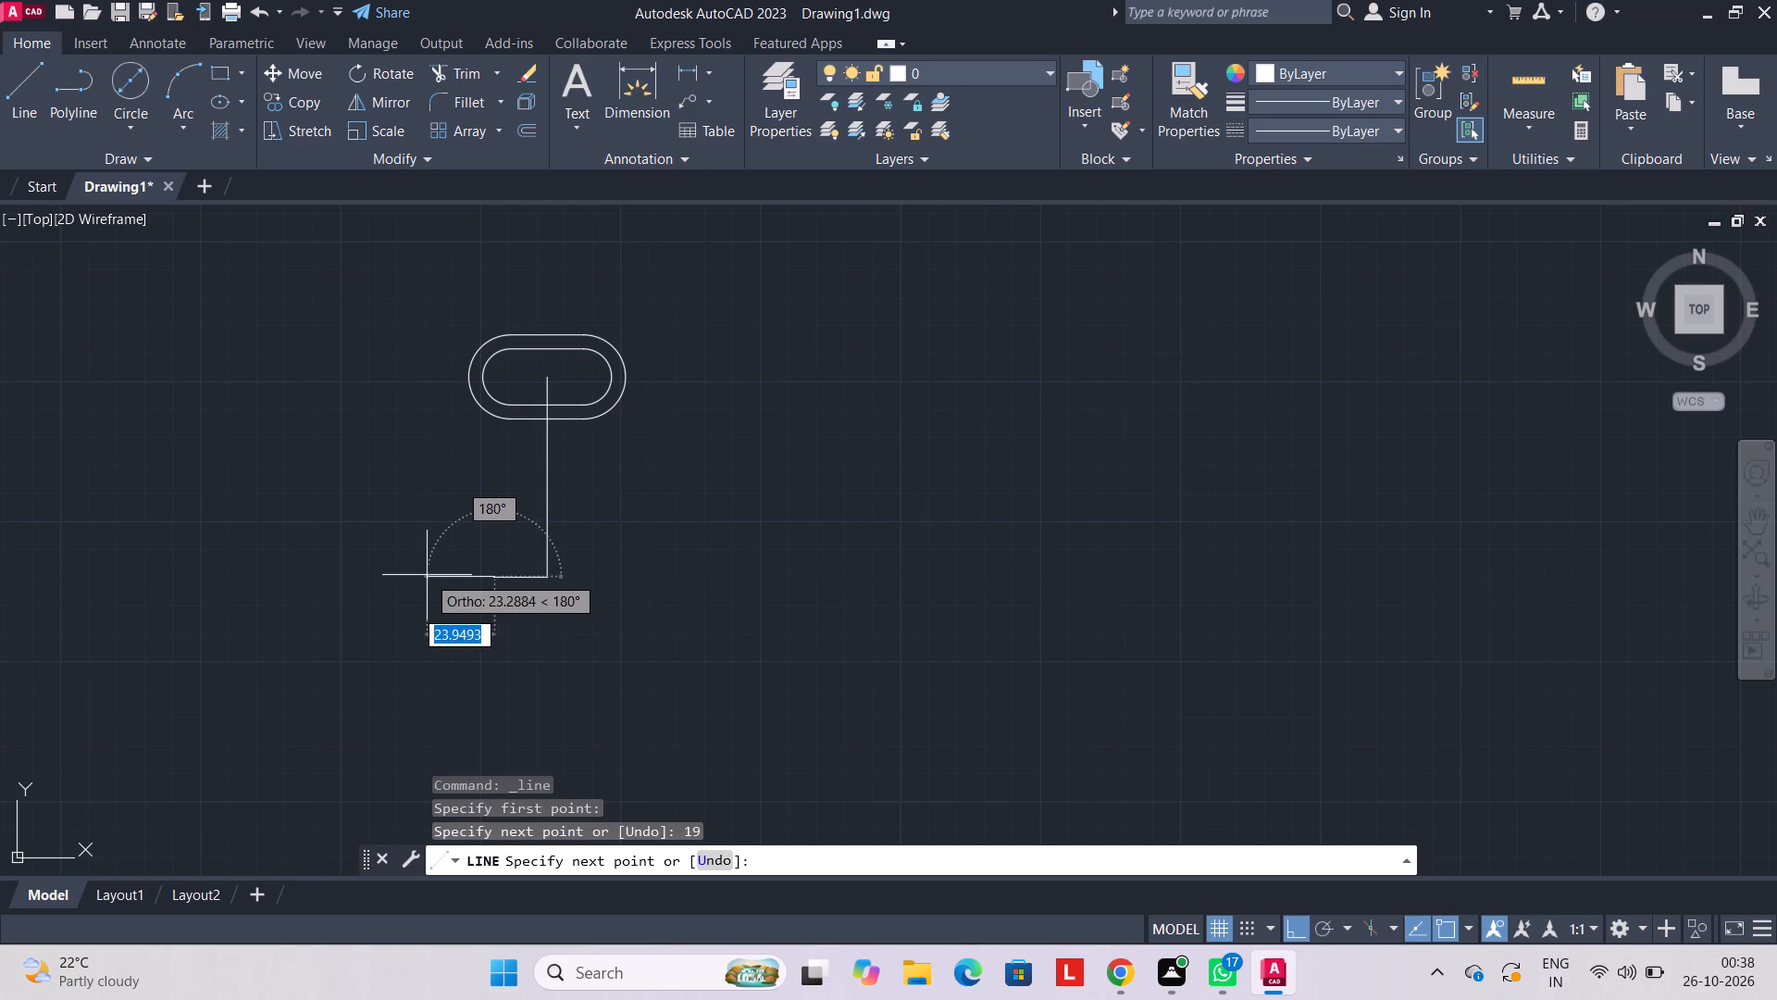
pyautogui.press('1')
pyautogui.press('6')
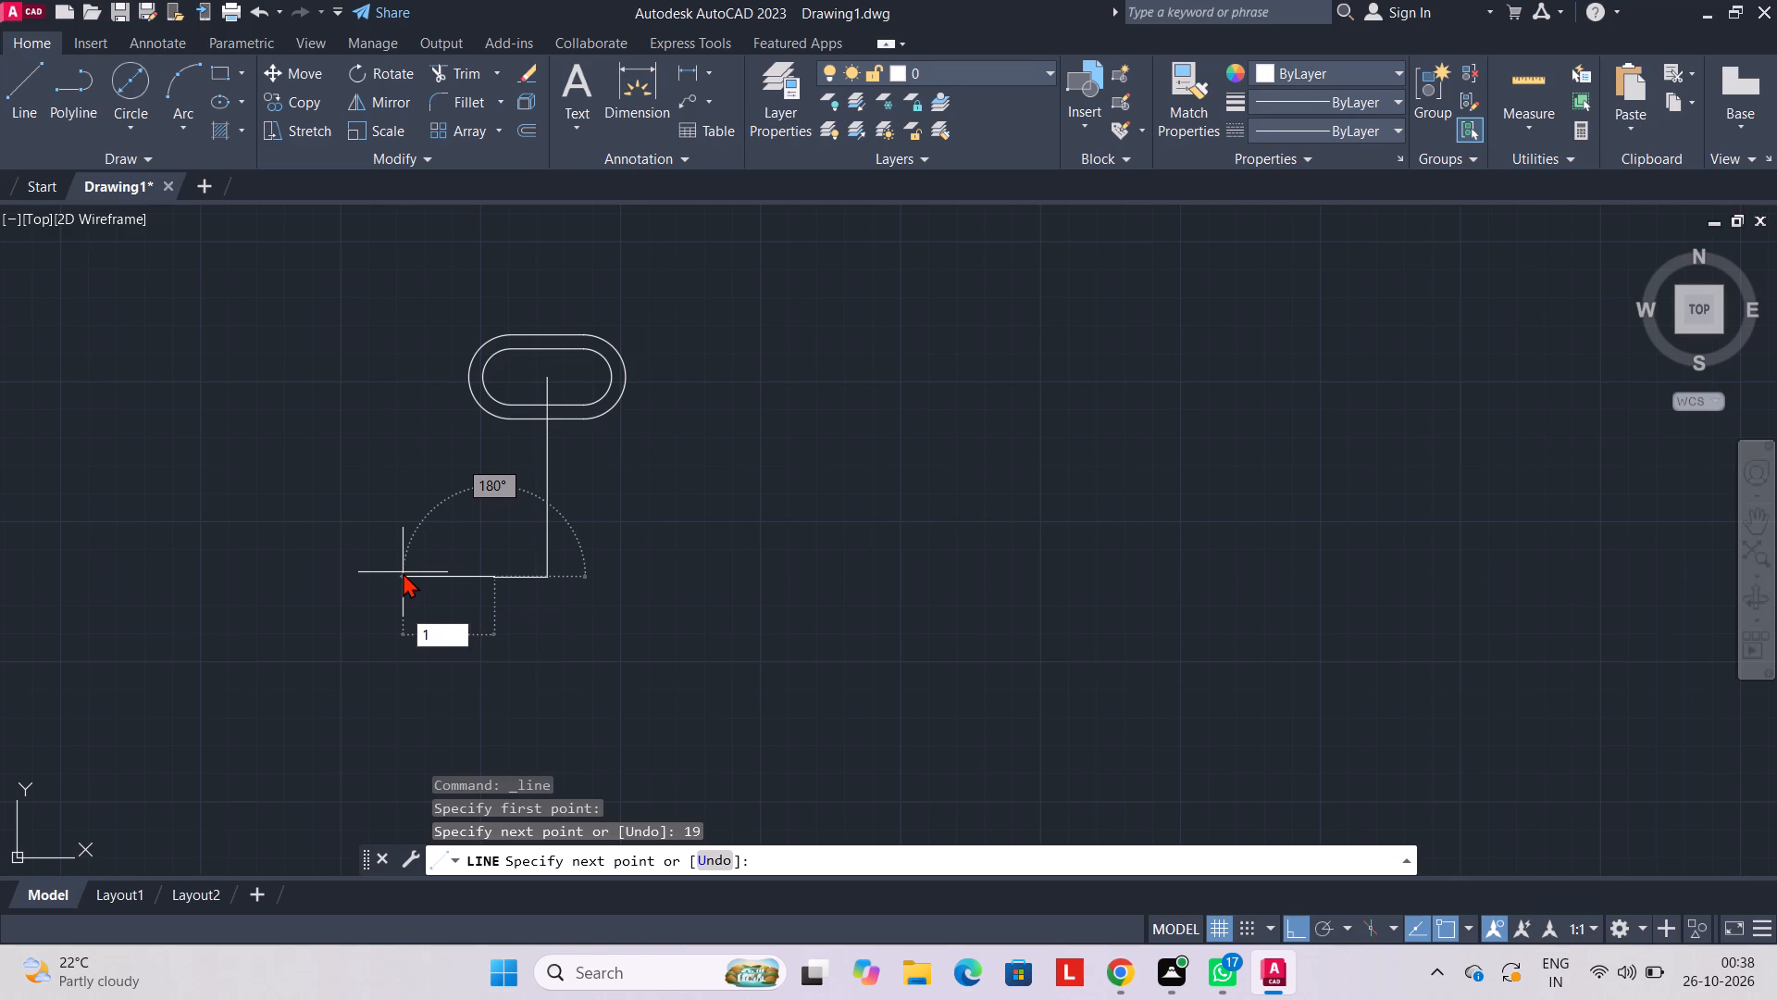
pyautogui.press('Return')
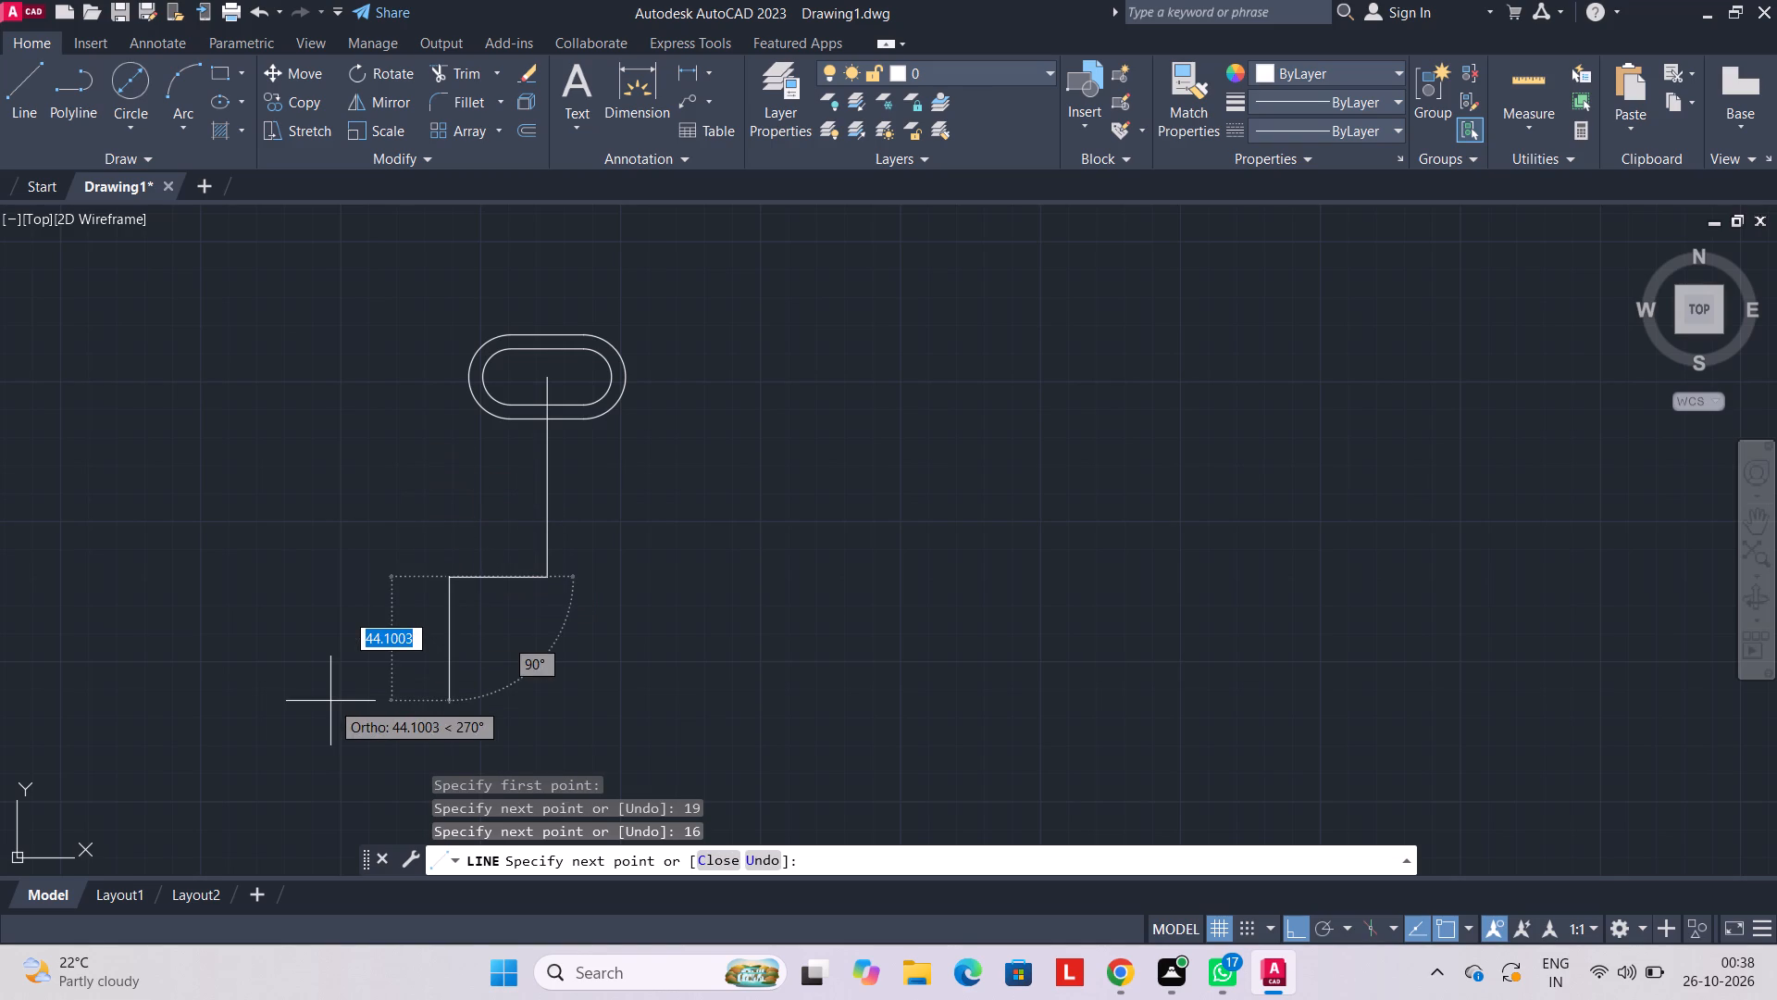
pyautogui.press('Escape')
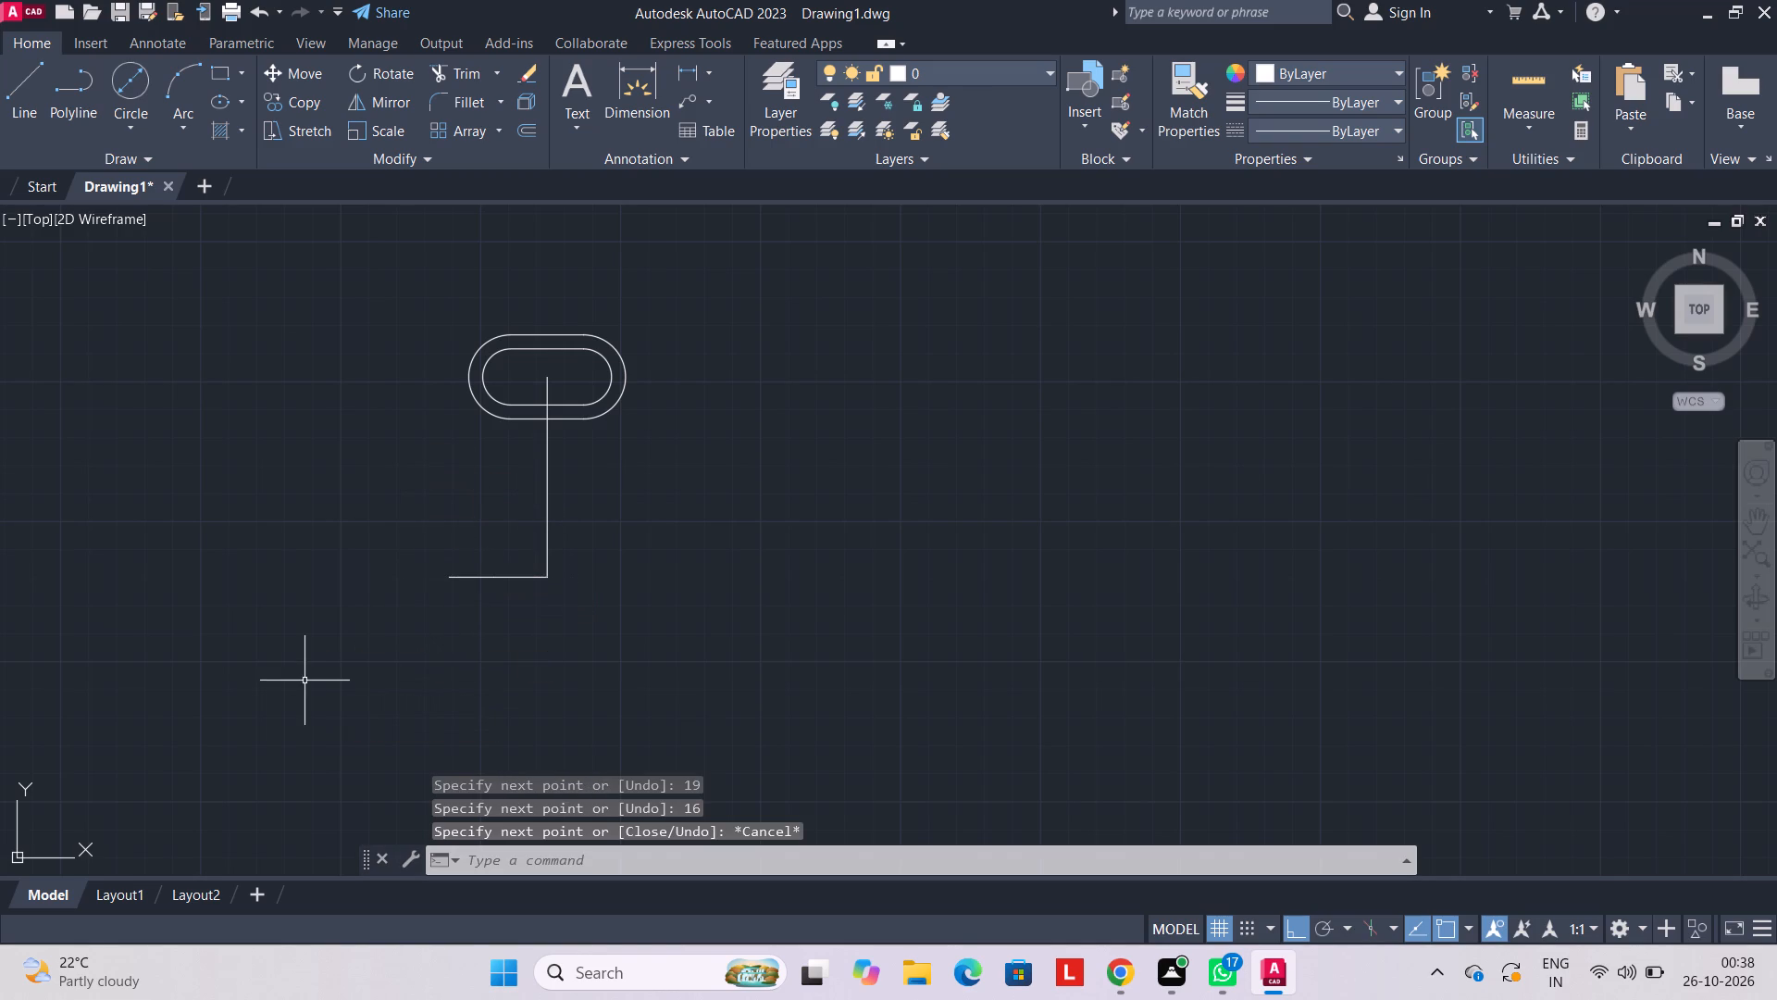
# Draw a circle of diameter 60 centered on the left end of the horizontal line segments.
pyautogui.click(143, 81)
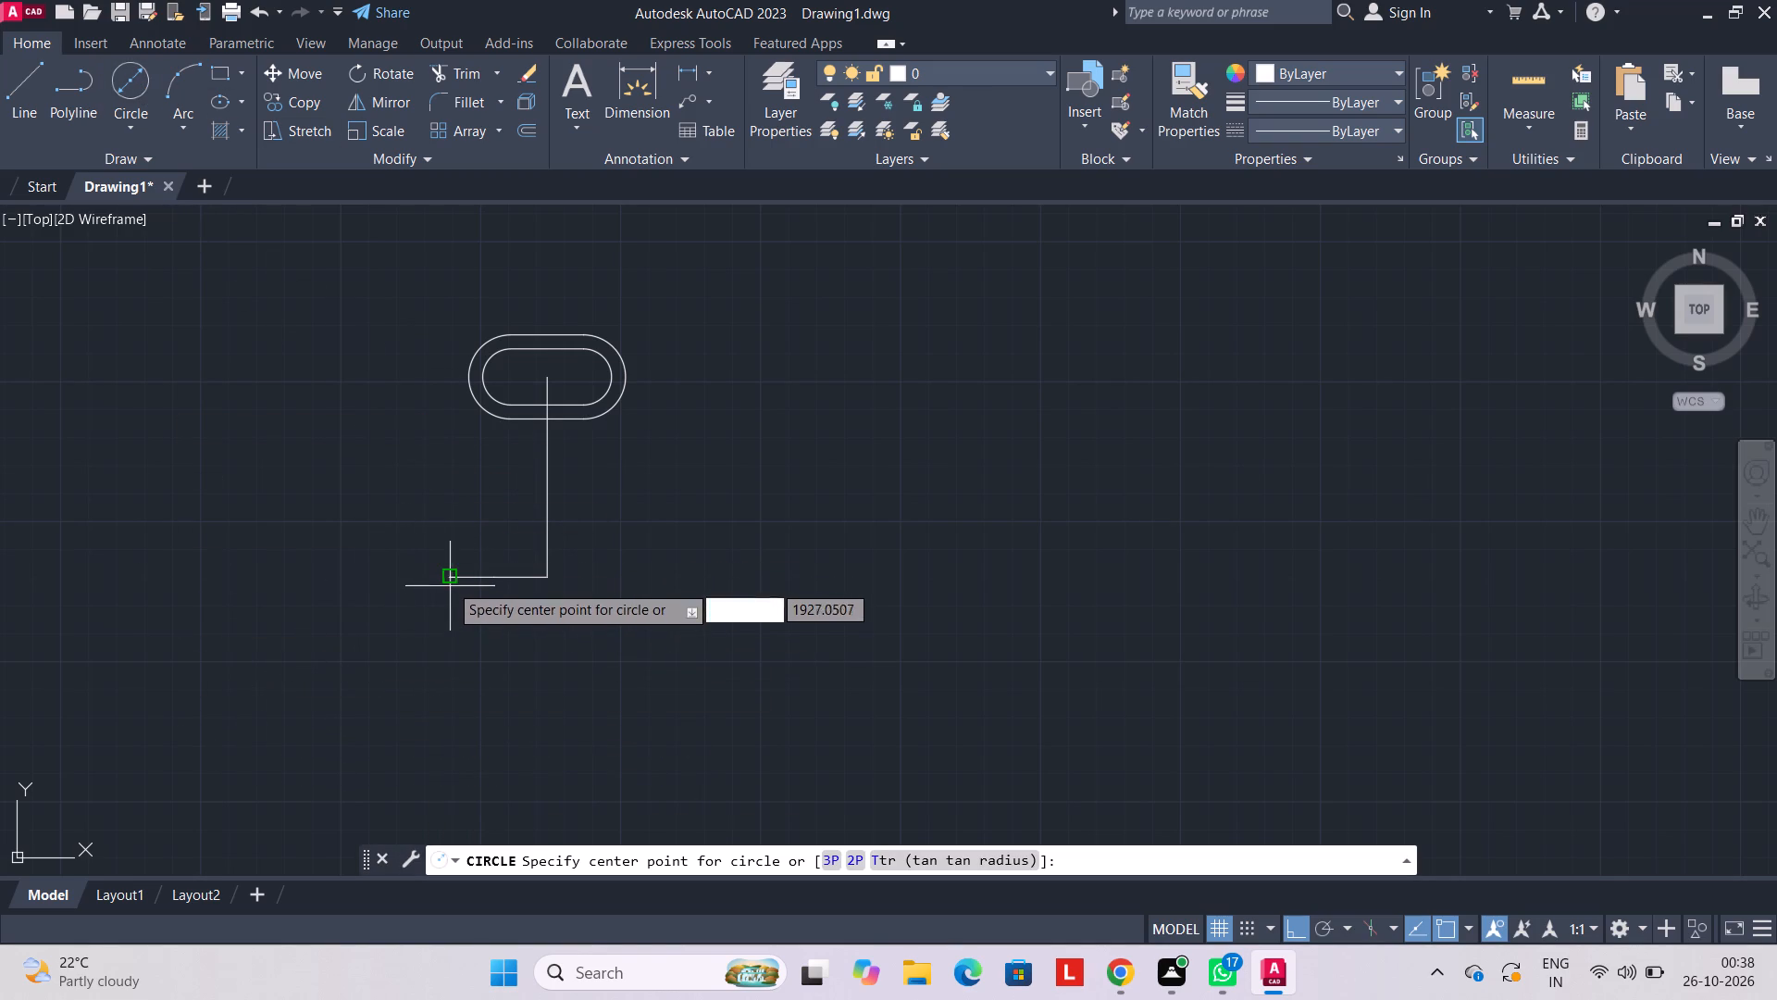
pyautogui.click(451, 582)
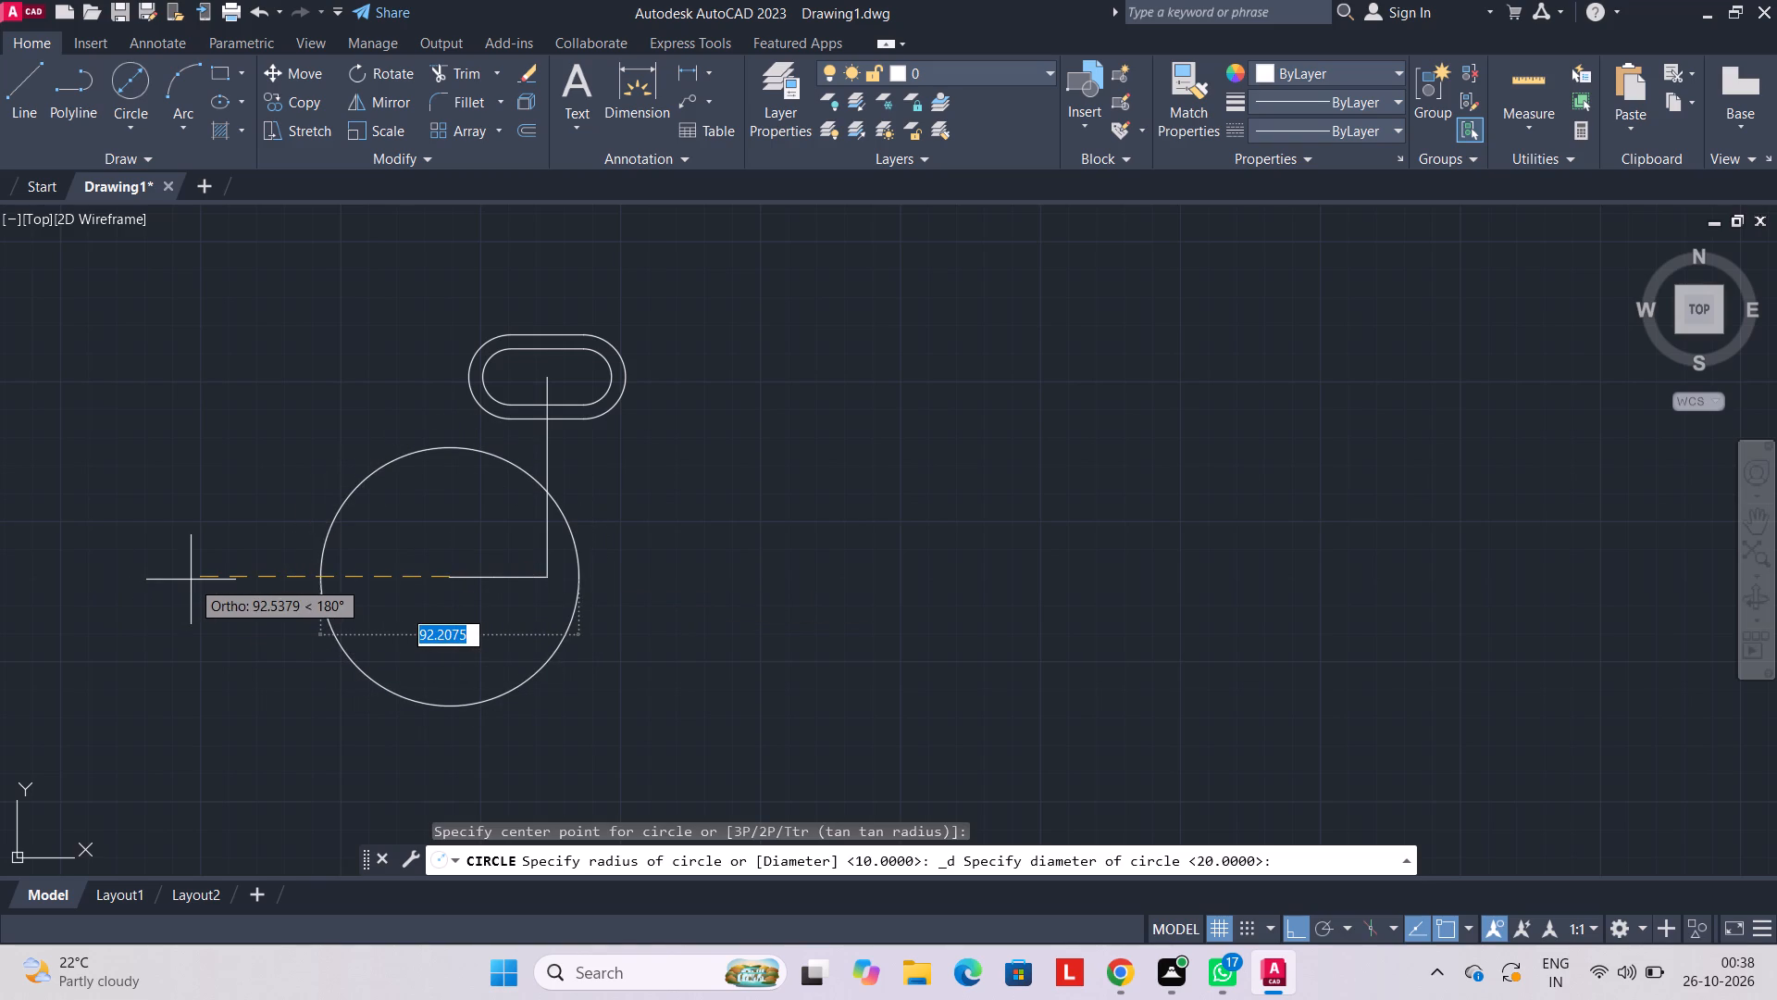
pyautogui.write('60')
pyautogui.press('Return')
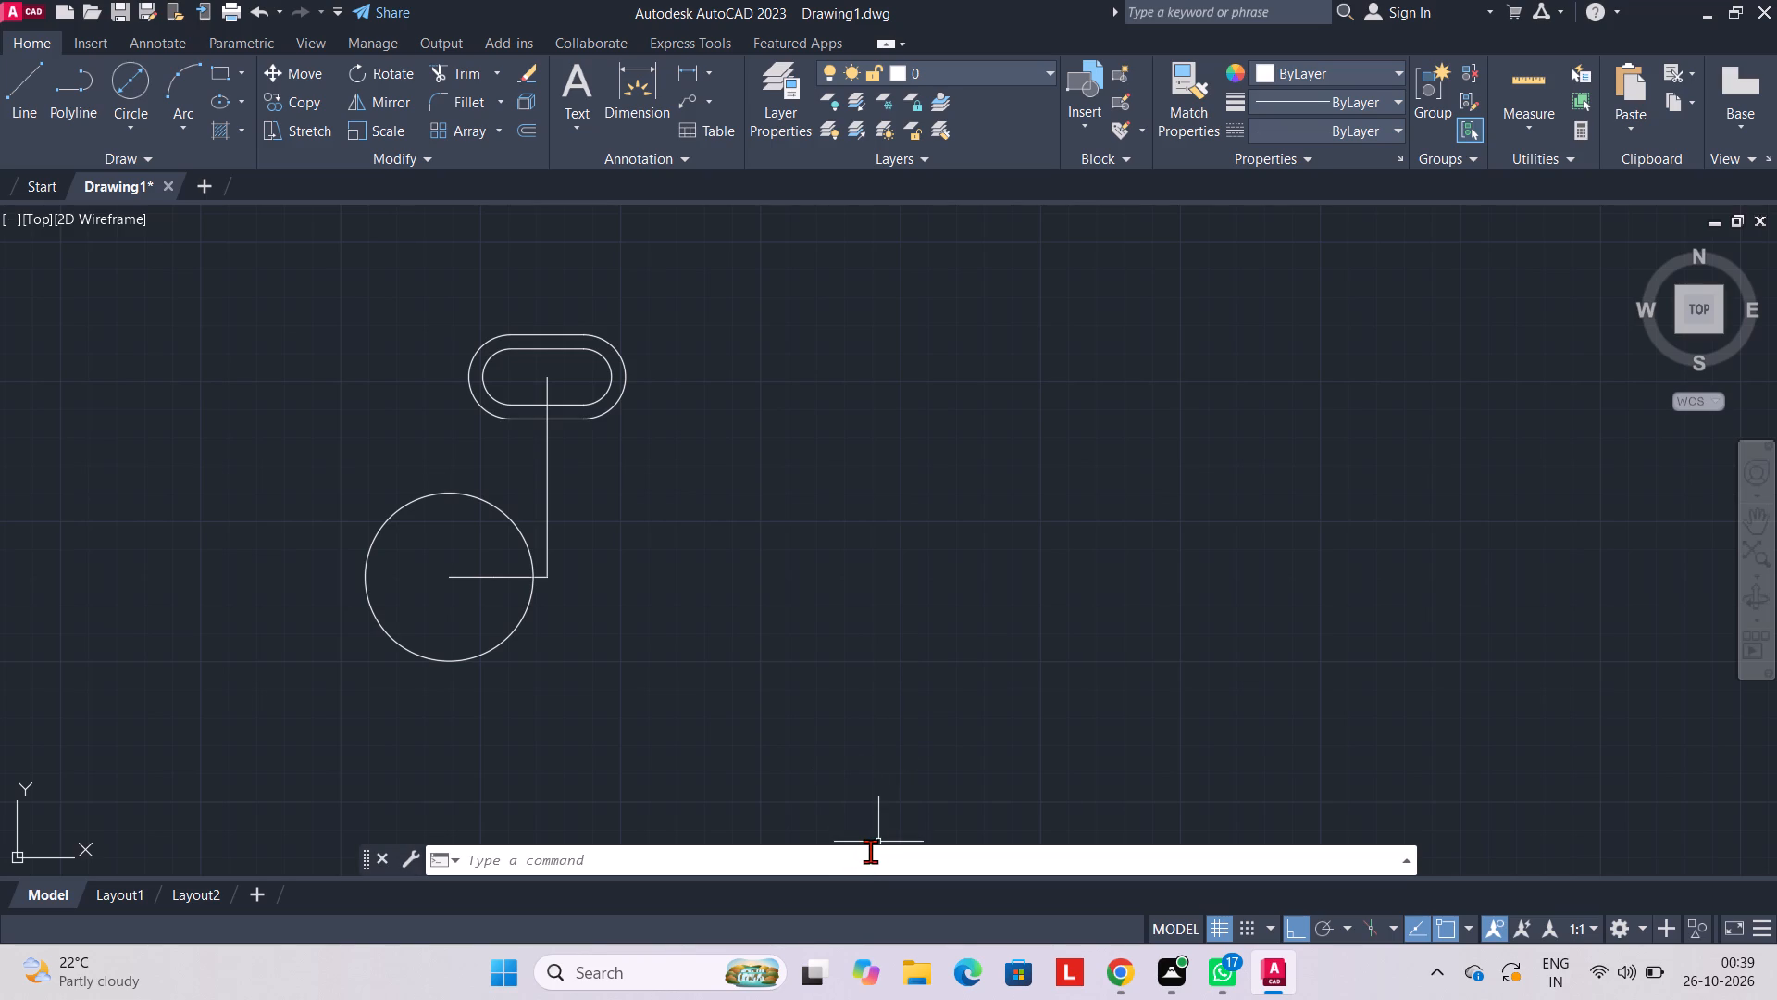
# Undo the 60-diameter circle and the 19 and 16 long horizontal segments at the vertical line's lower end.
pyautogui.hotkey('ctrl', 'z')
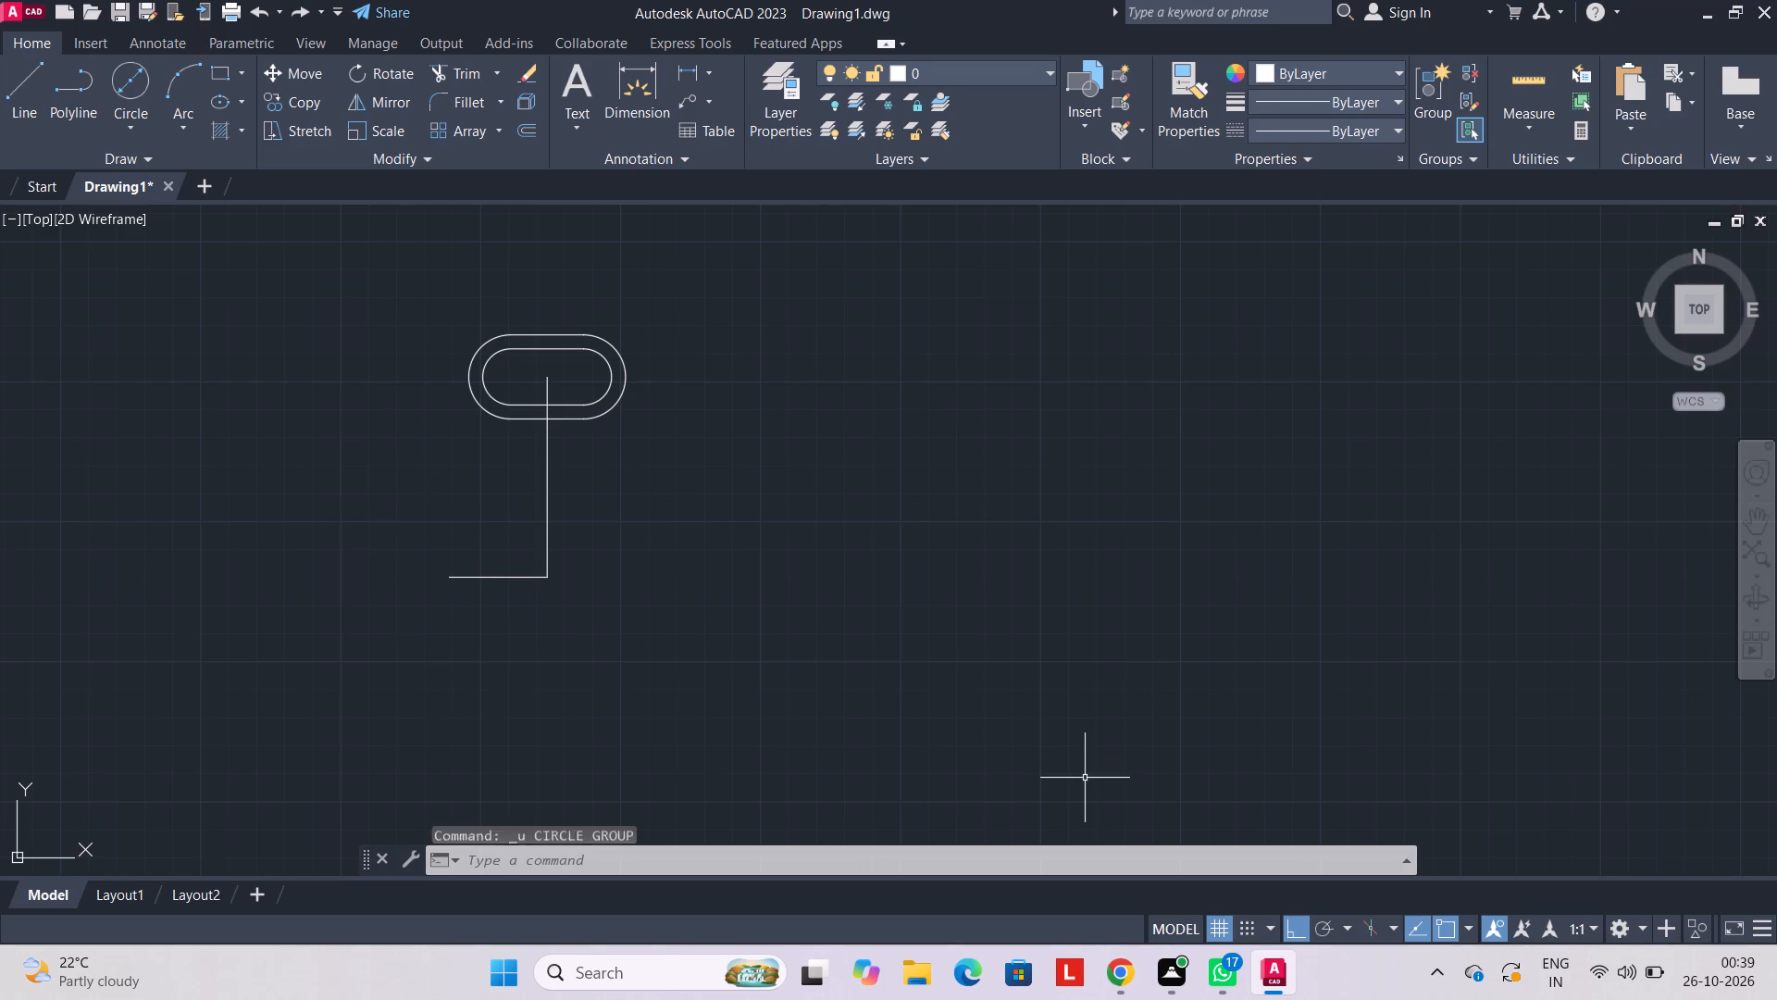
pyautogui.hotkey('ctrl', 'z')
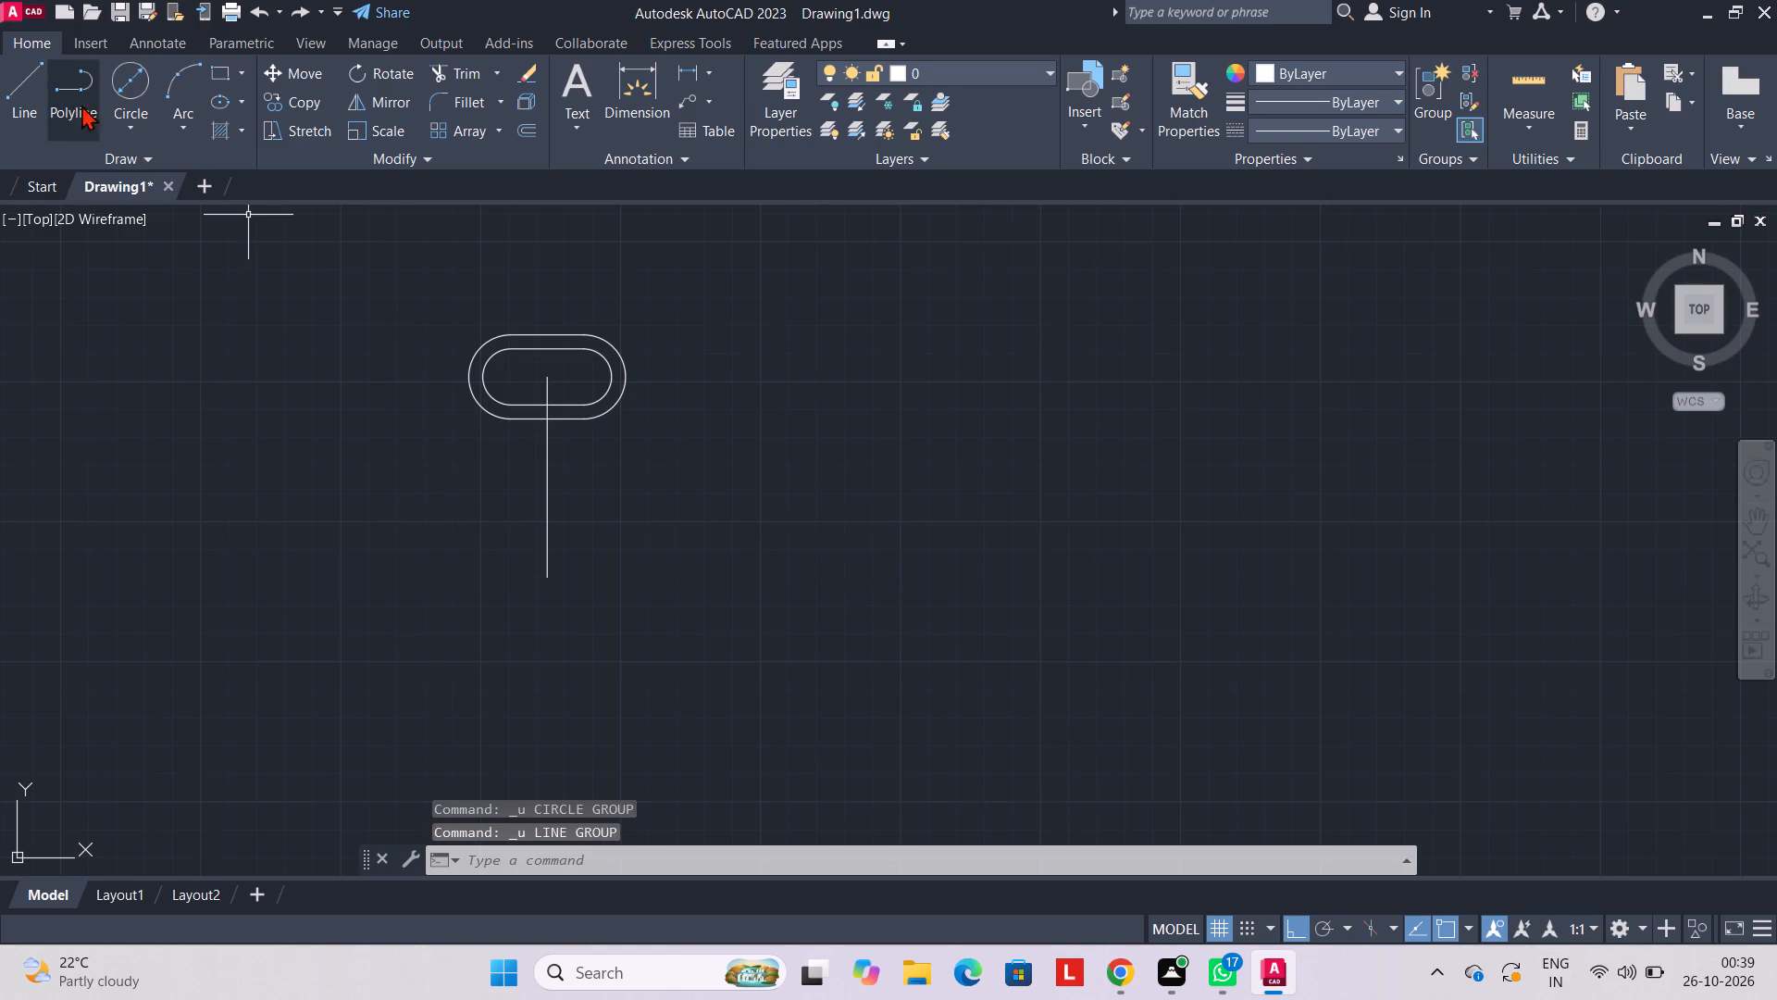
# Extend the vertical construction line with a 77.5 long segment straight down from its lower end.
pyautogui.click(36, 80)
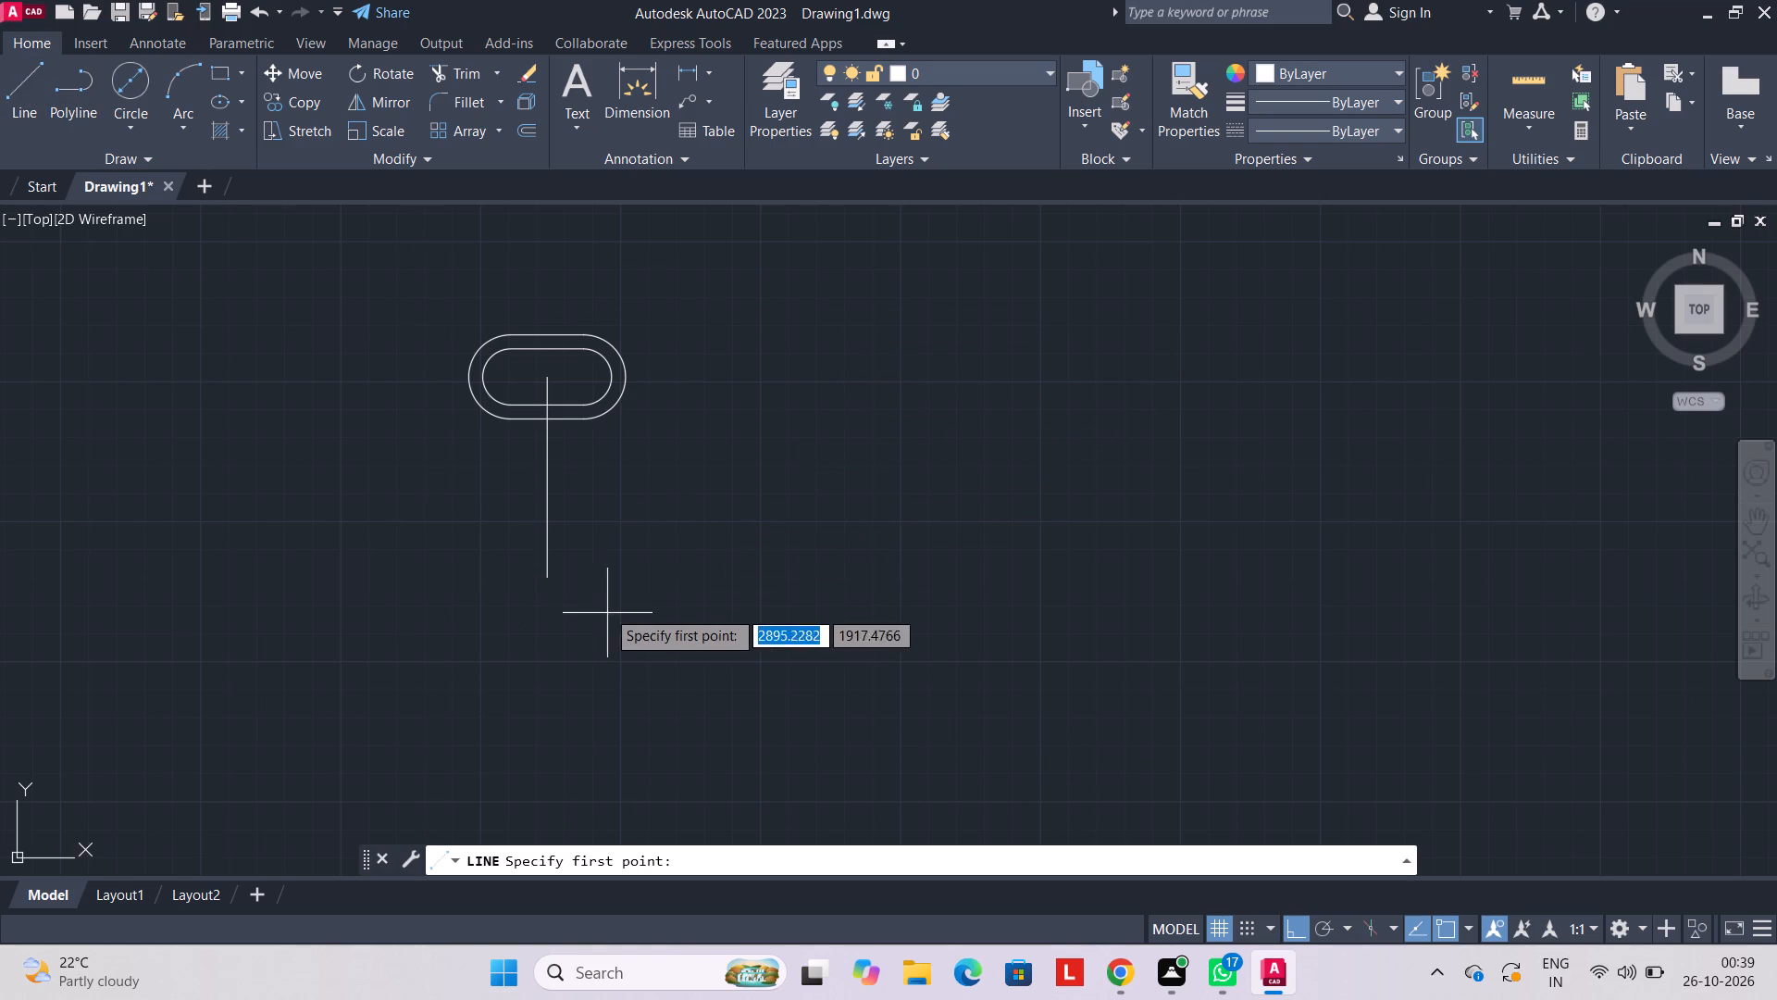
pyautogui.click(551, 581)
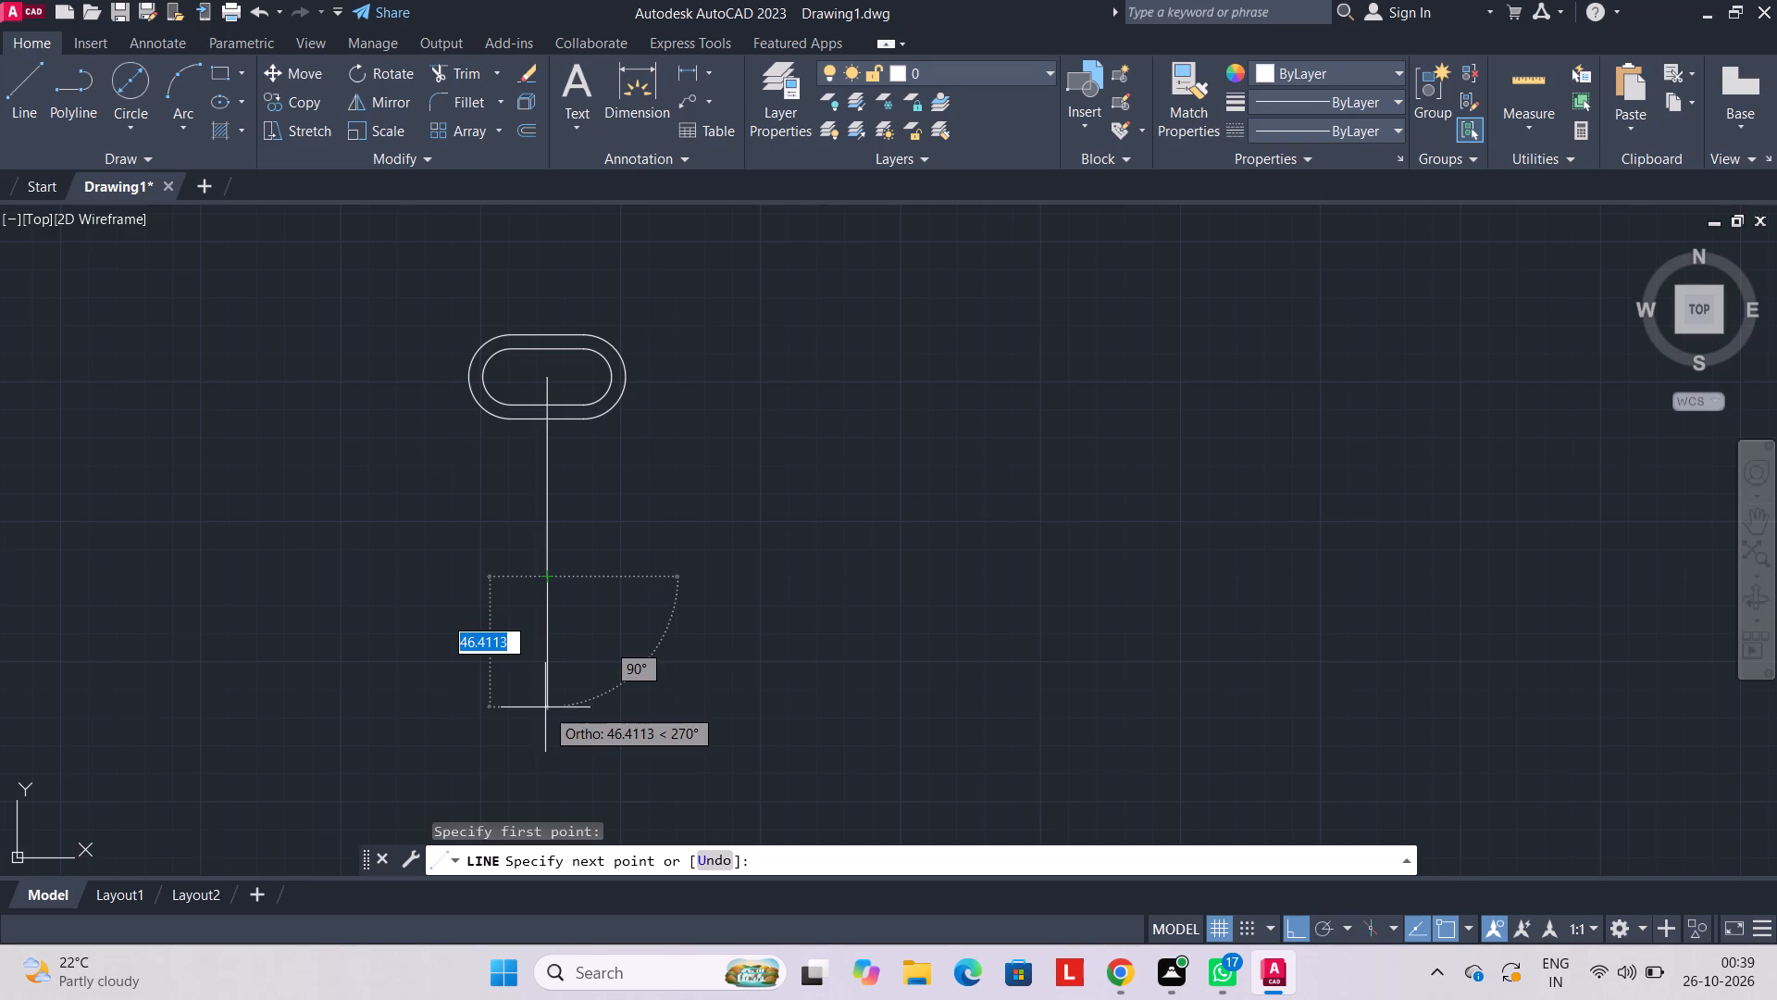
pyautogui.write('77.5')
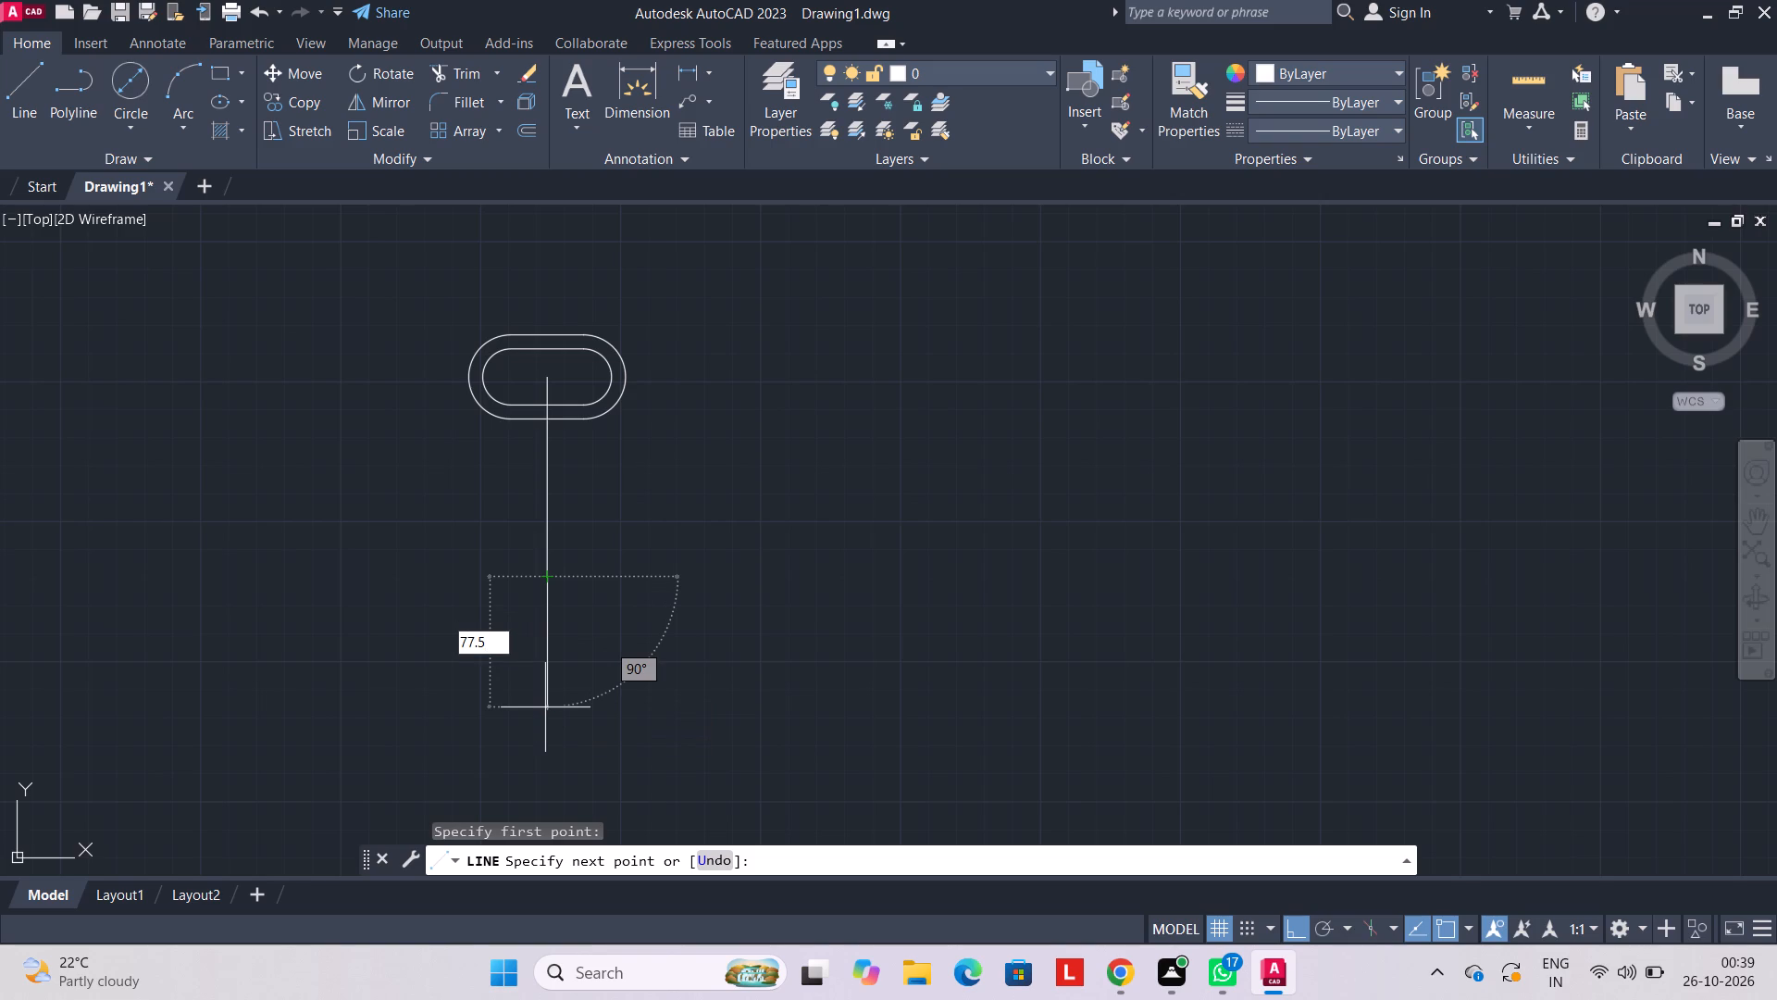
pyautogui.press('Return')
pyautogui.scroll(3, 605, 592)
pyautogui.scroll(-4, 591, 624)
pyautogui.moveTo(604, 637); pyautogui.dragTo(603, 470, button='middle')
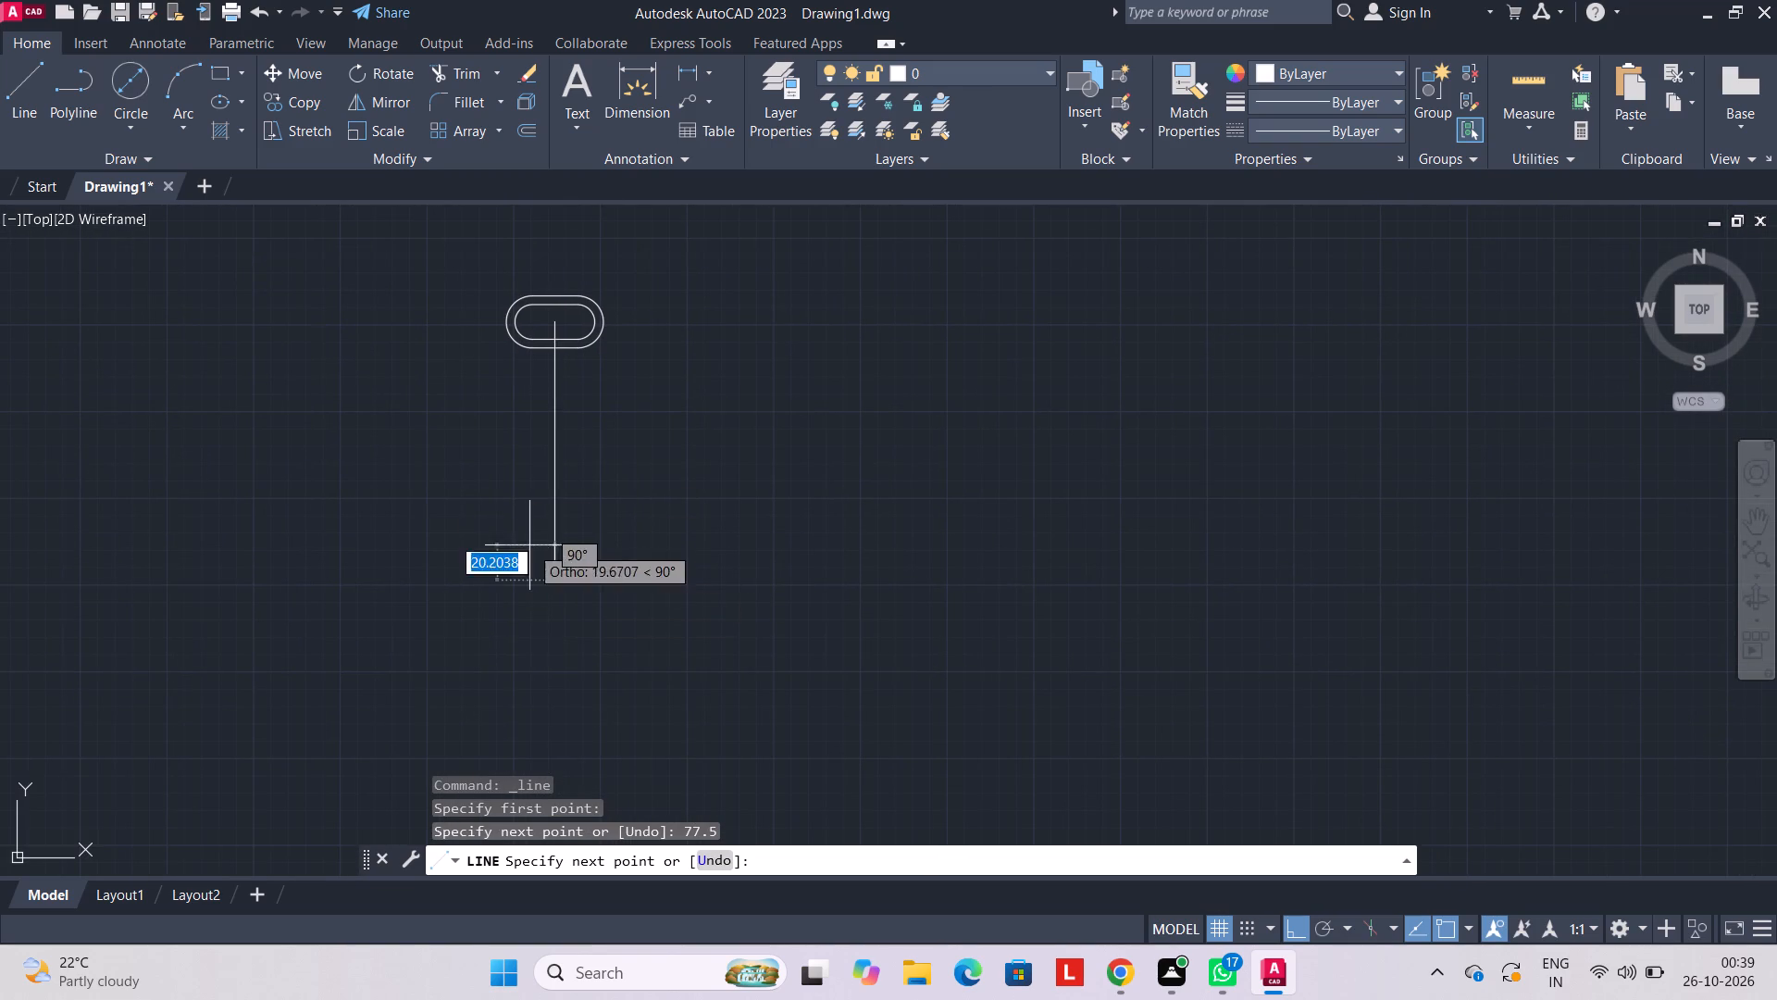
pyautogui.press('Escape')
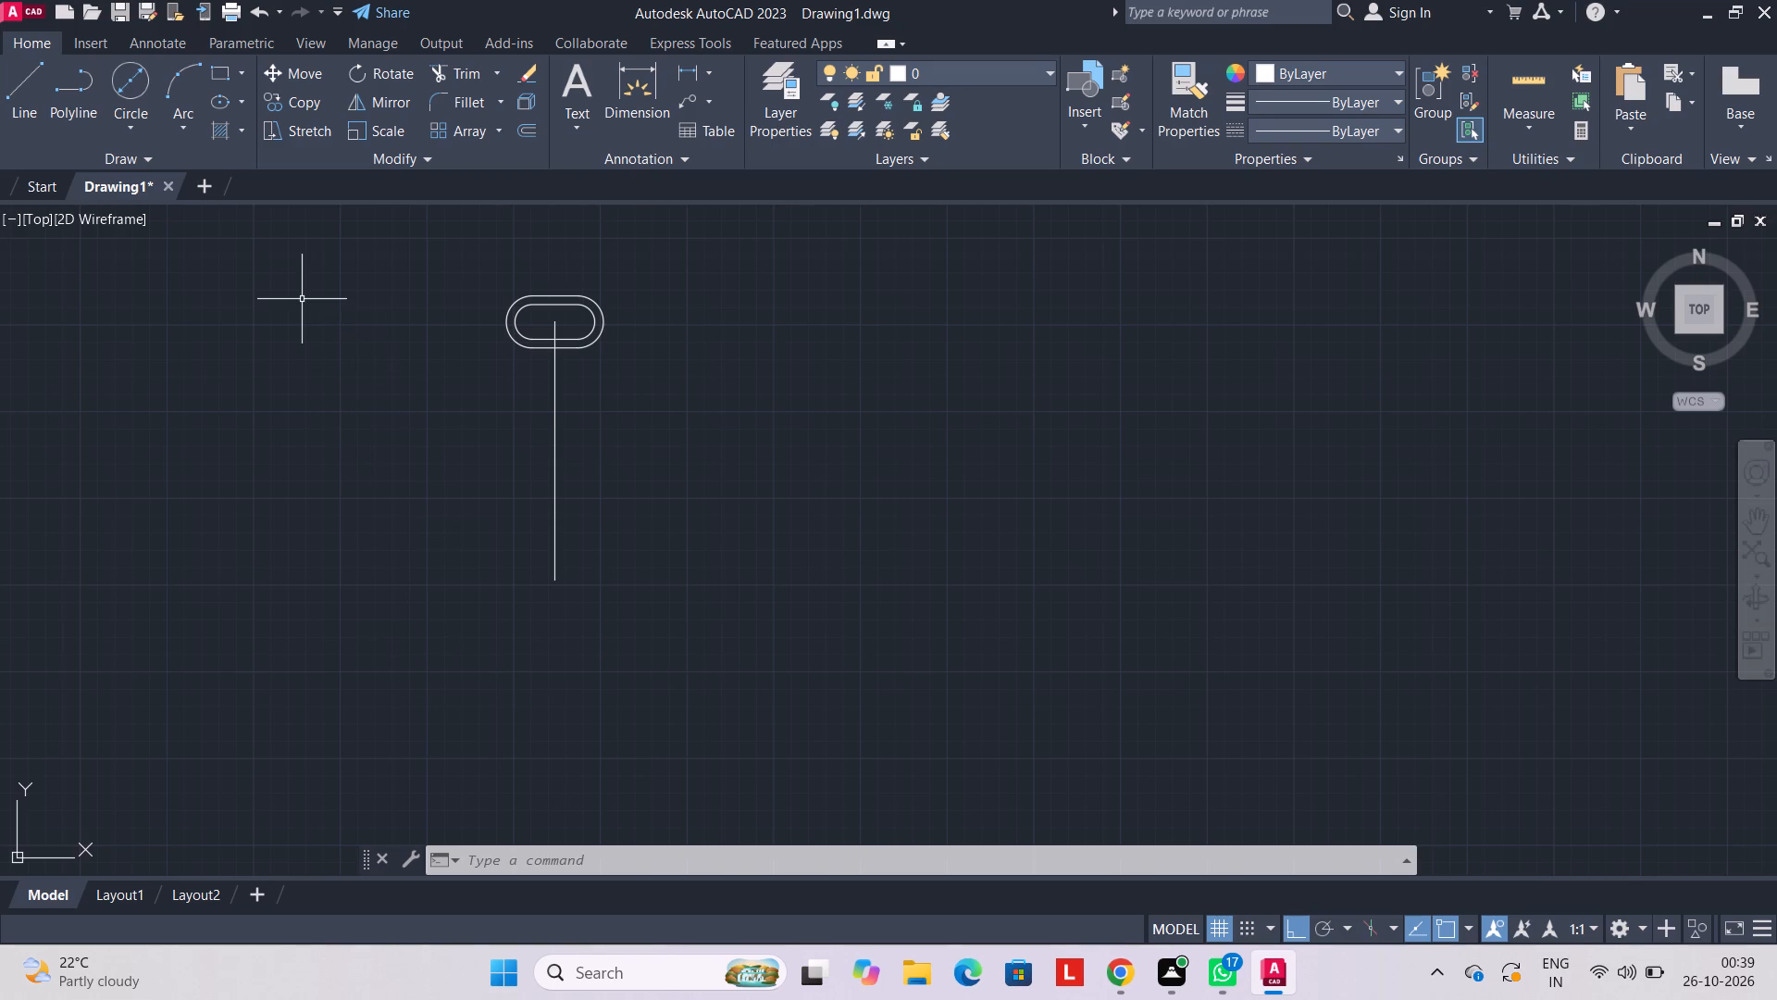
# Draw consecutive horizontal line segments 19 and 16 long to the right from the lower end of the extended vertical line.
pyautogui.click(19, 95)
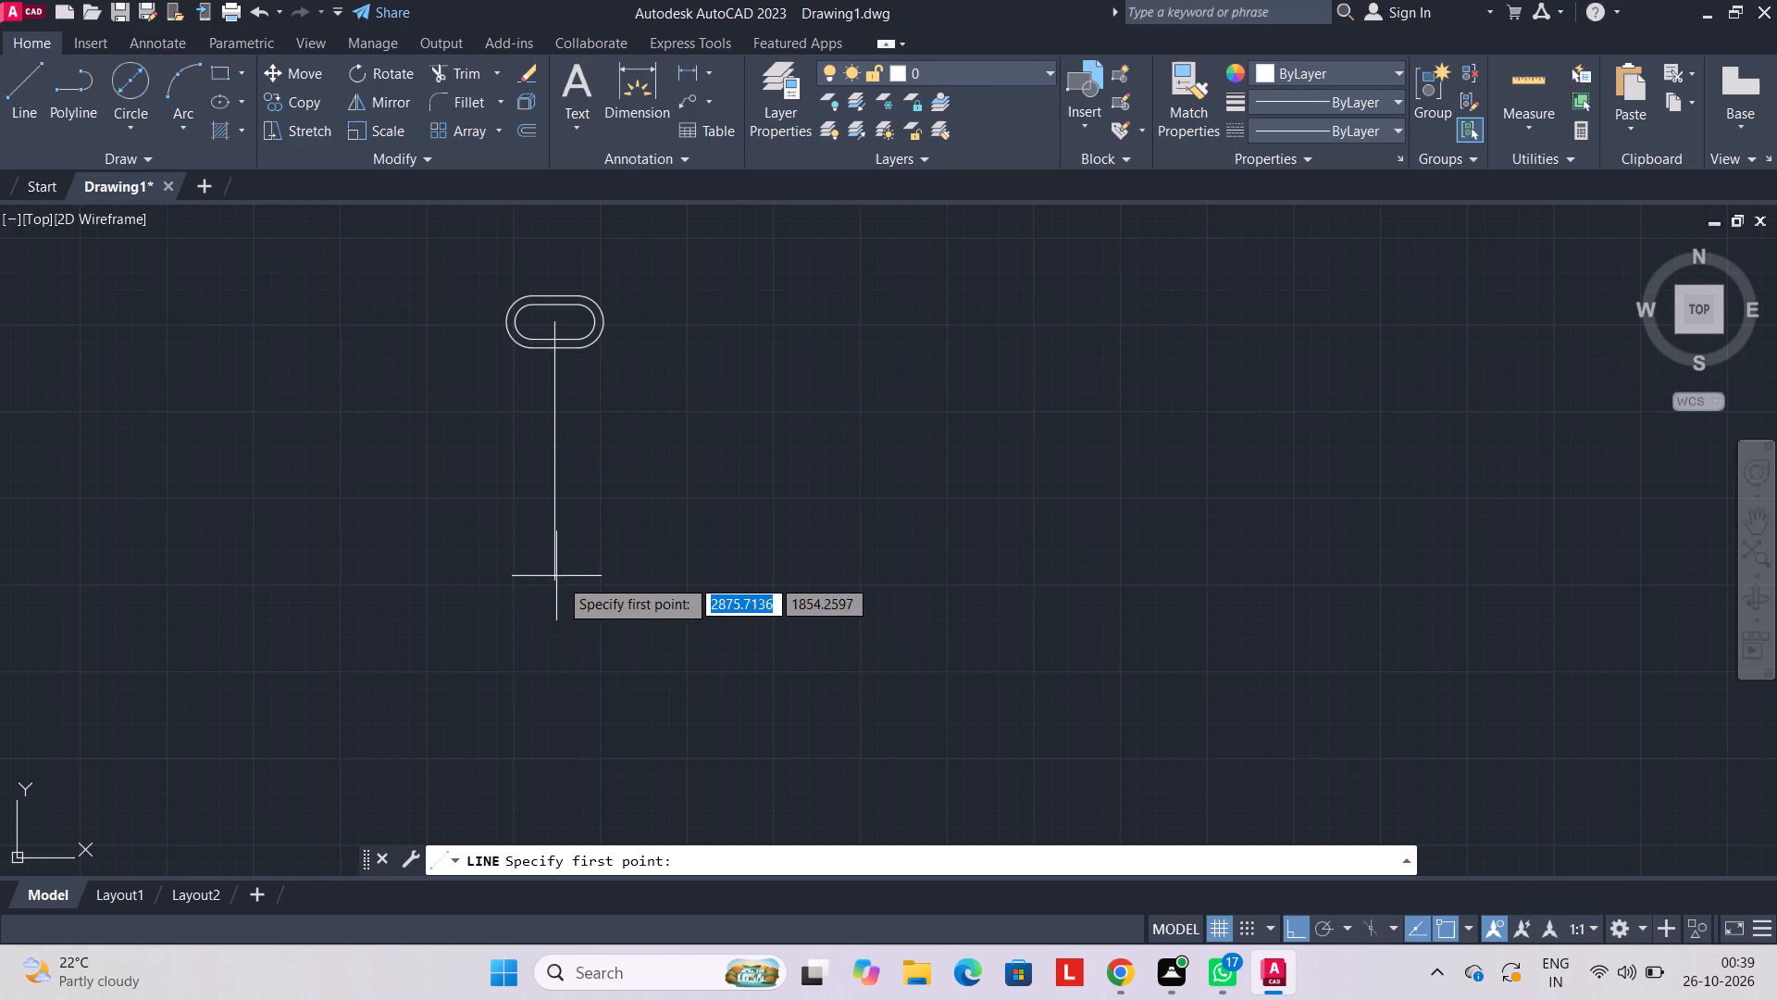
pyautogui.click(559, 578)
pyautogui.write('19')
pyautogui.press('Return')
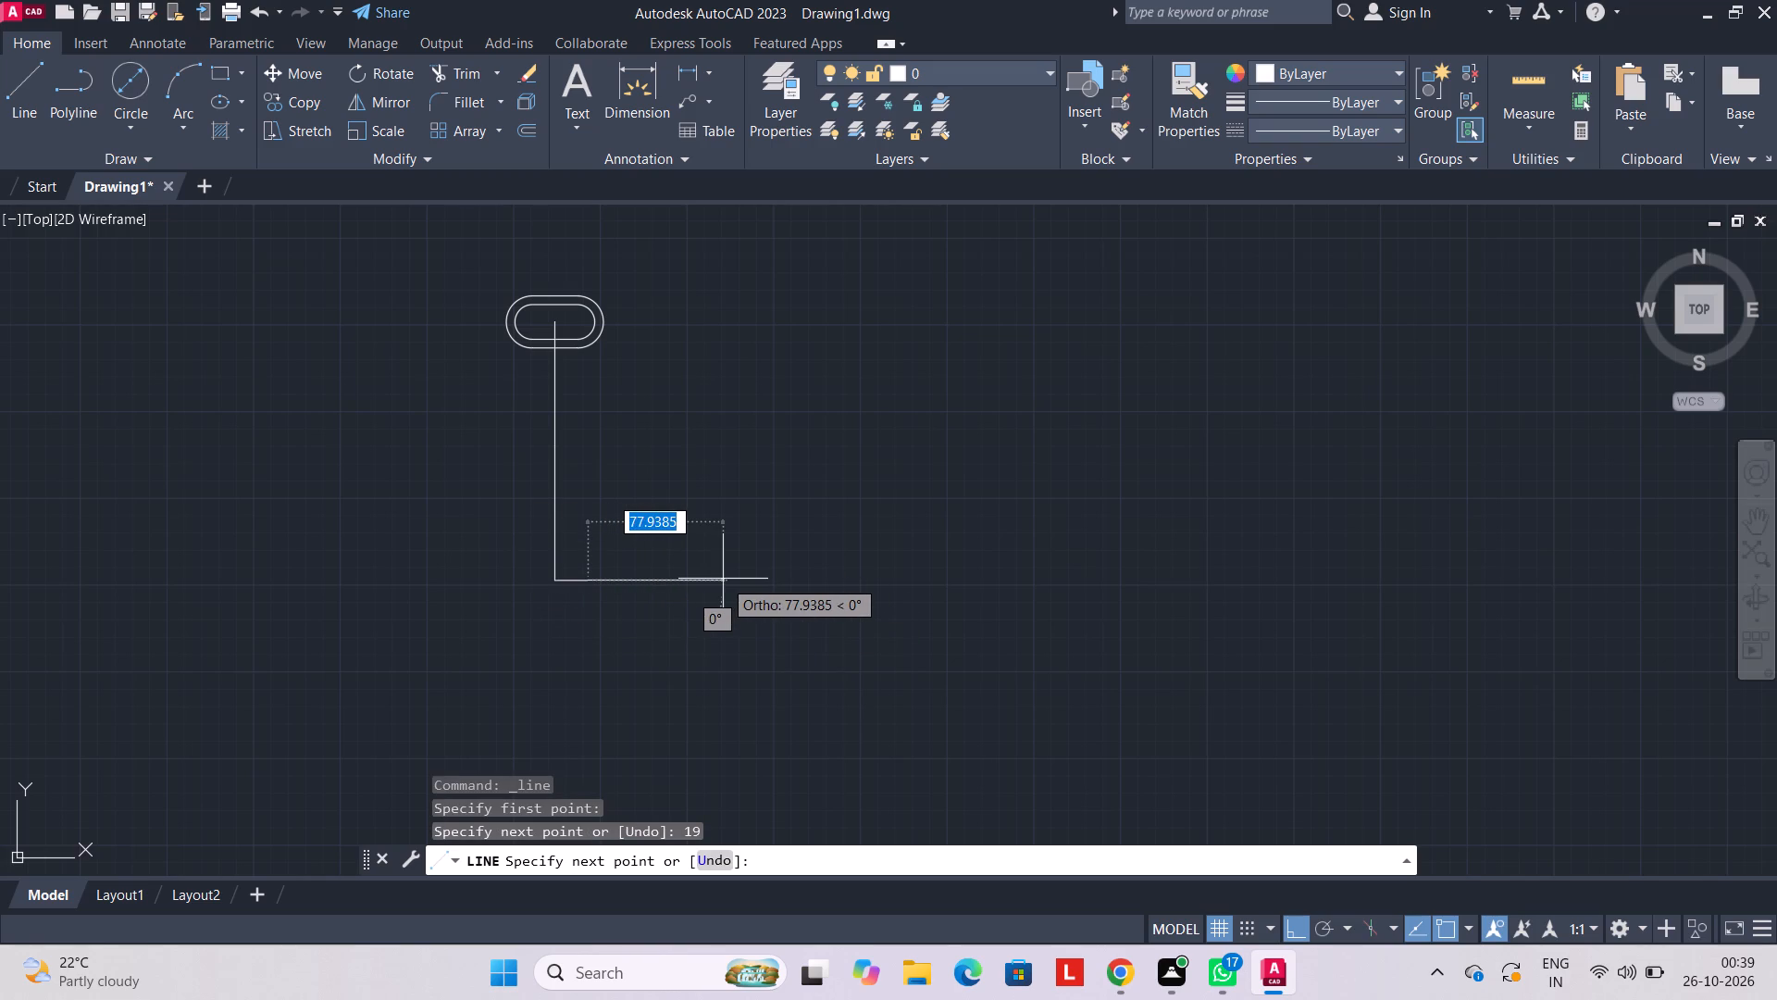
pyautogui.write('16')
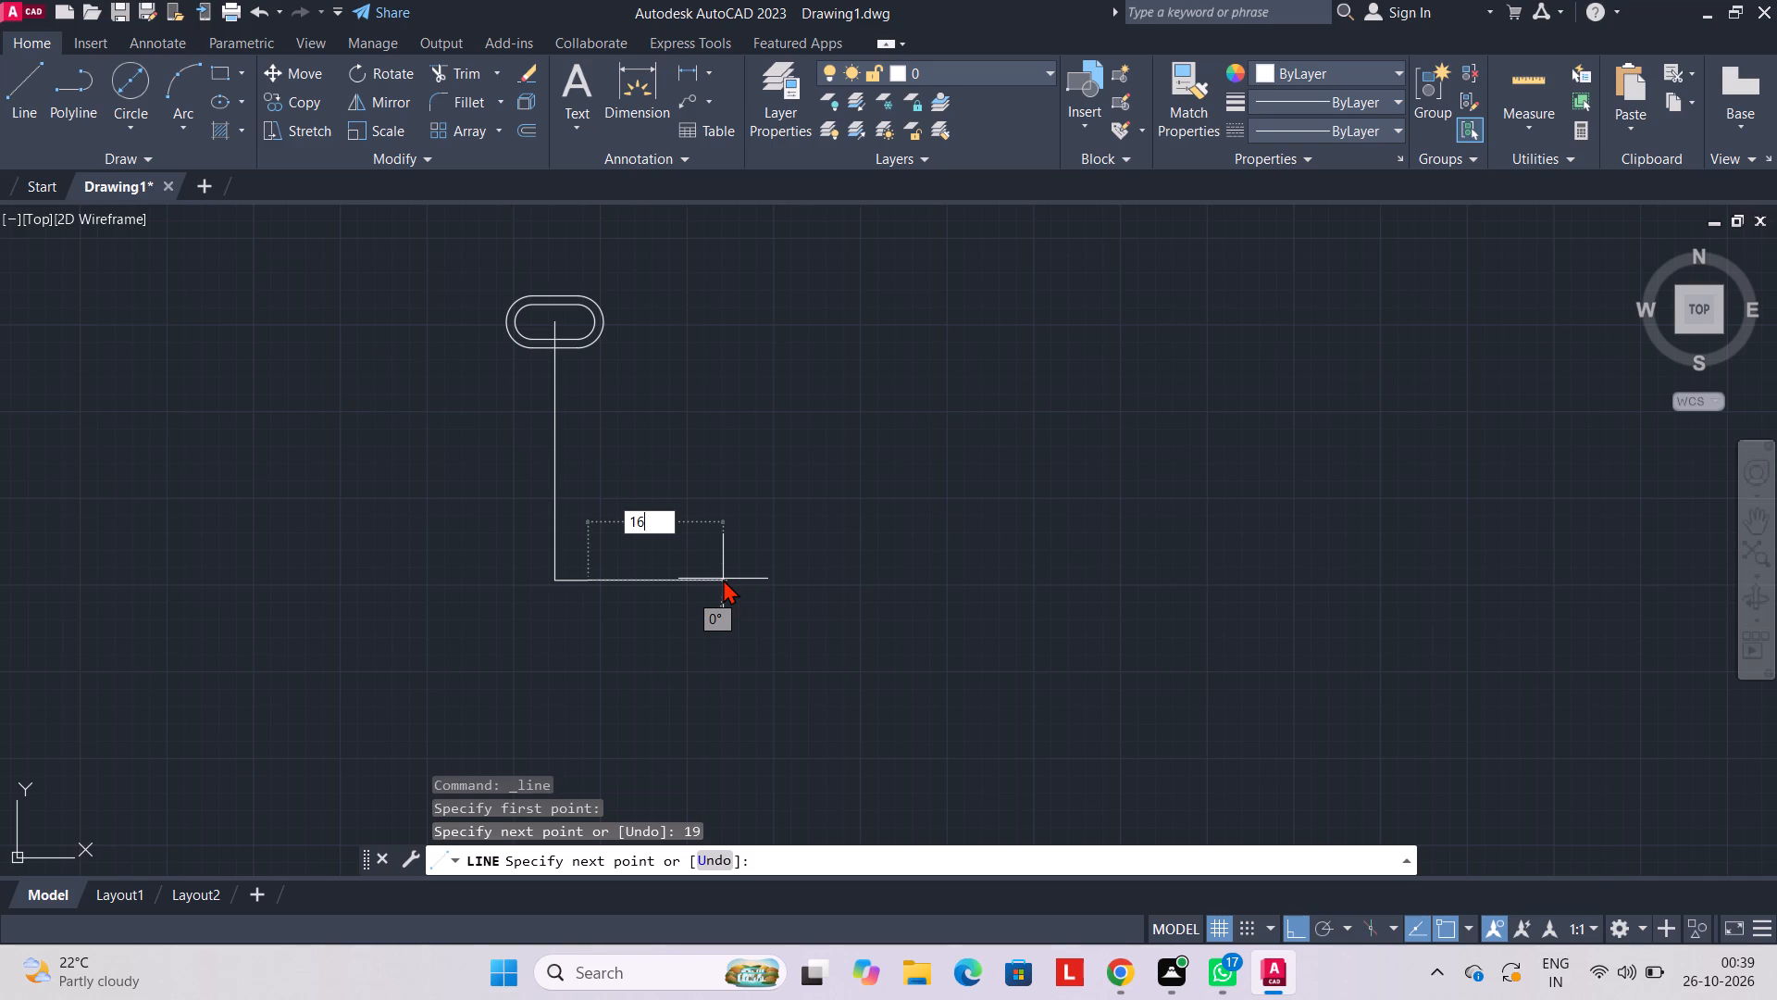
pyautogui.press('Return')
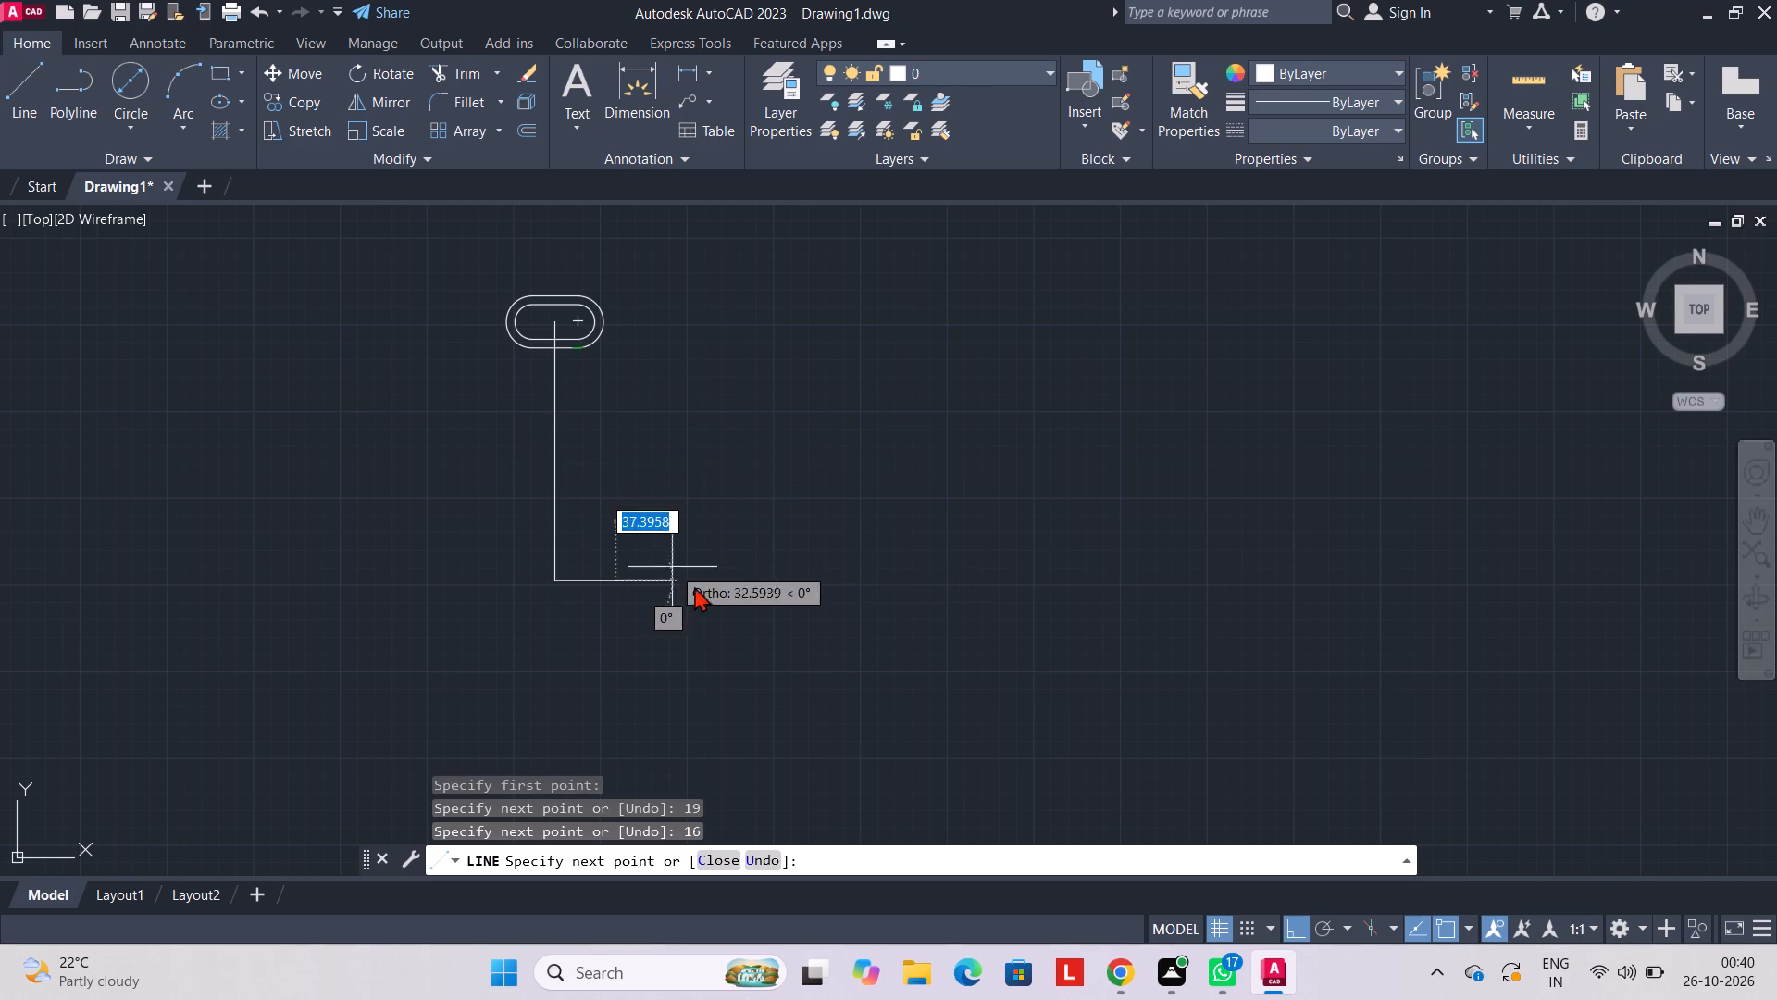
pyautogui.press('Escape')
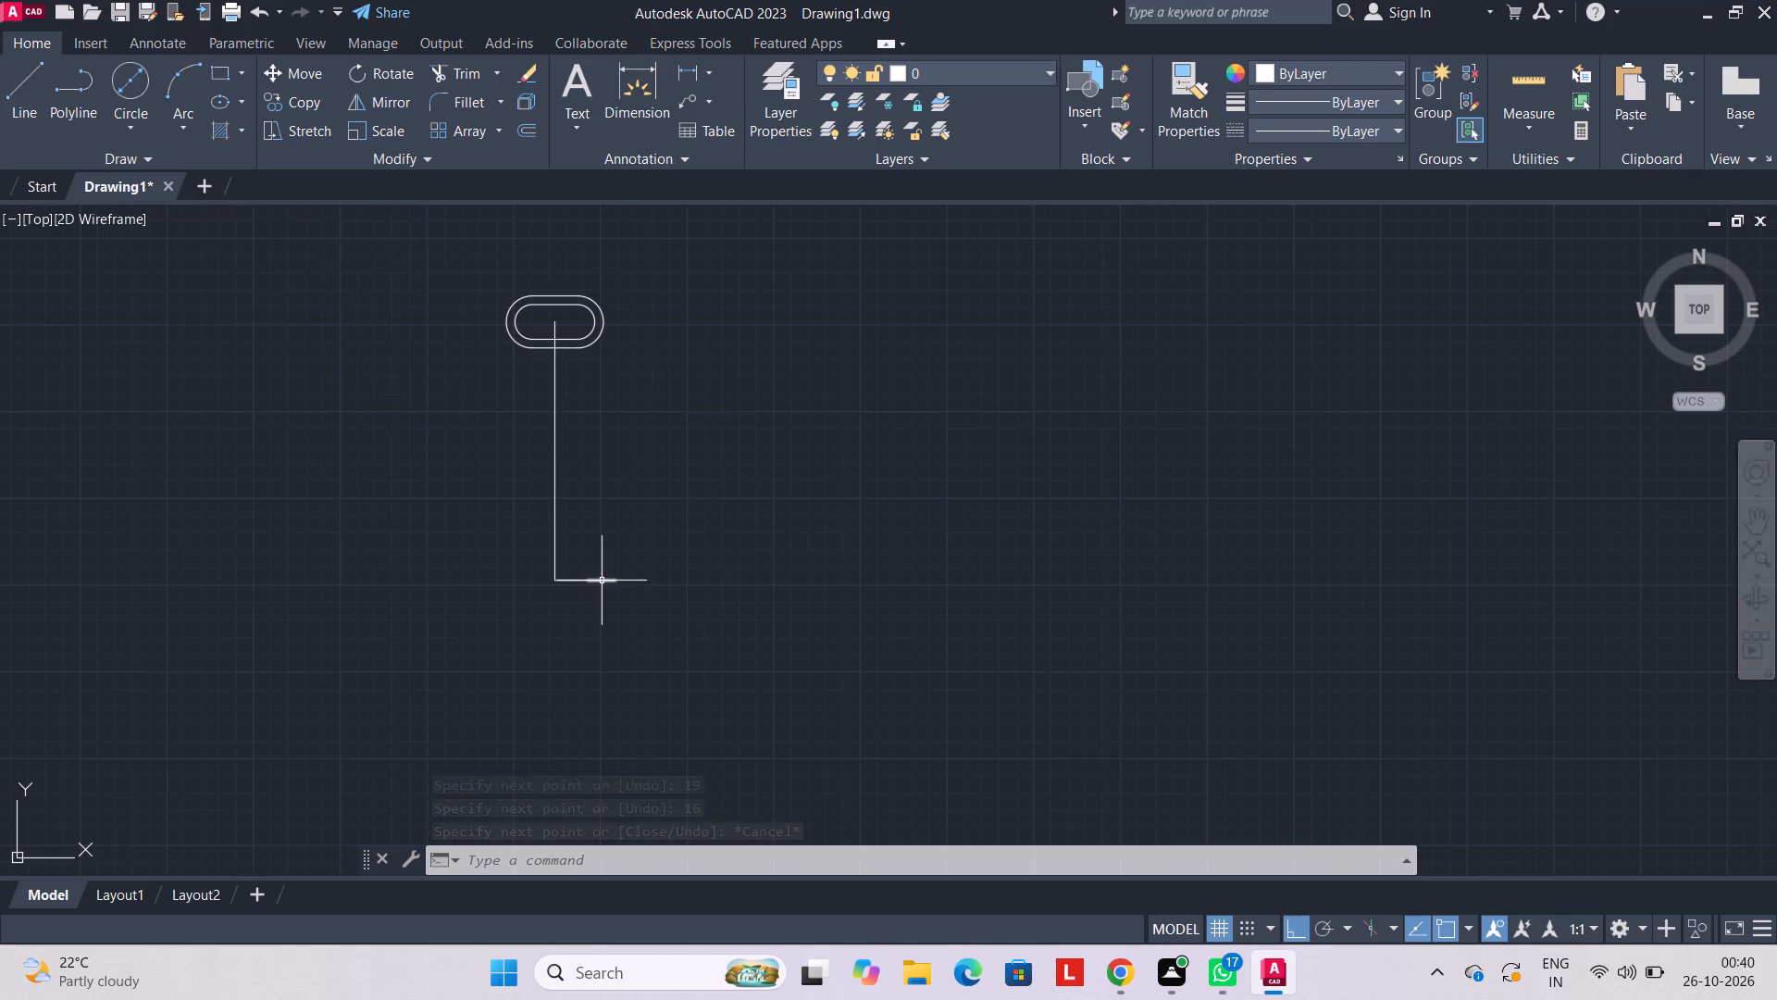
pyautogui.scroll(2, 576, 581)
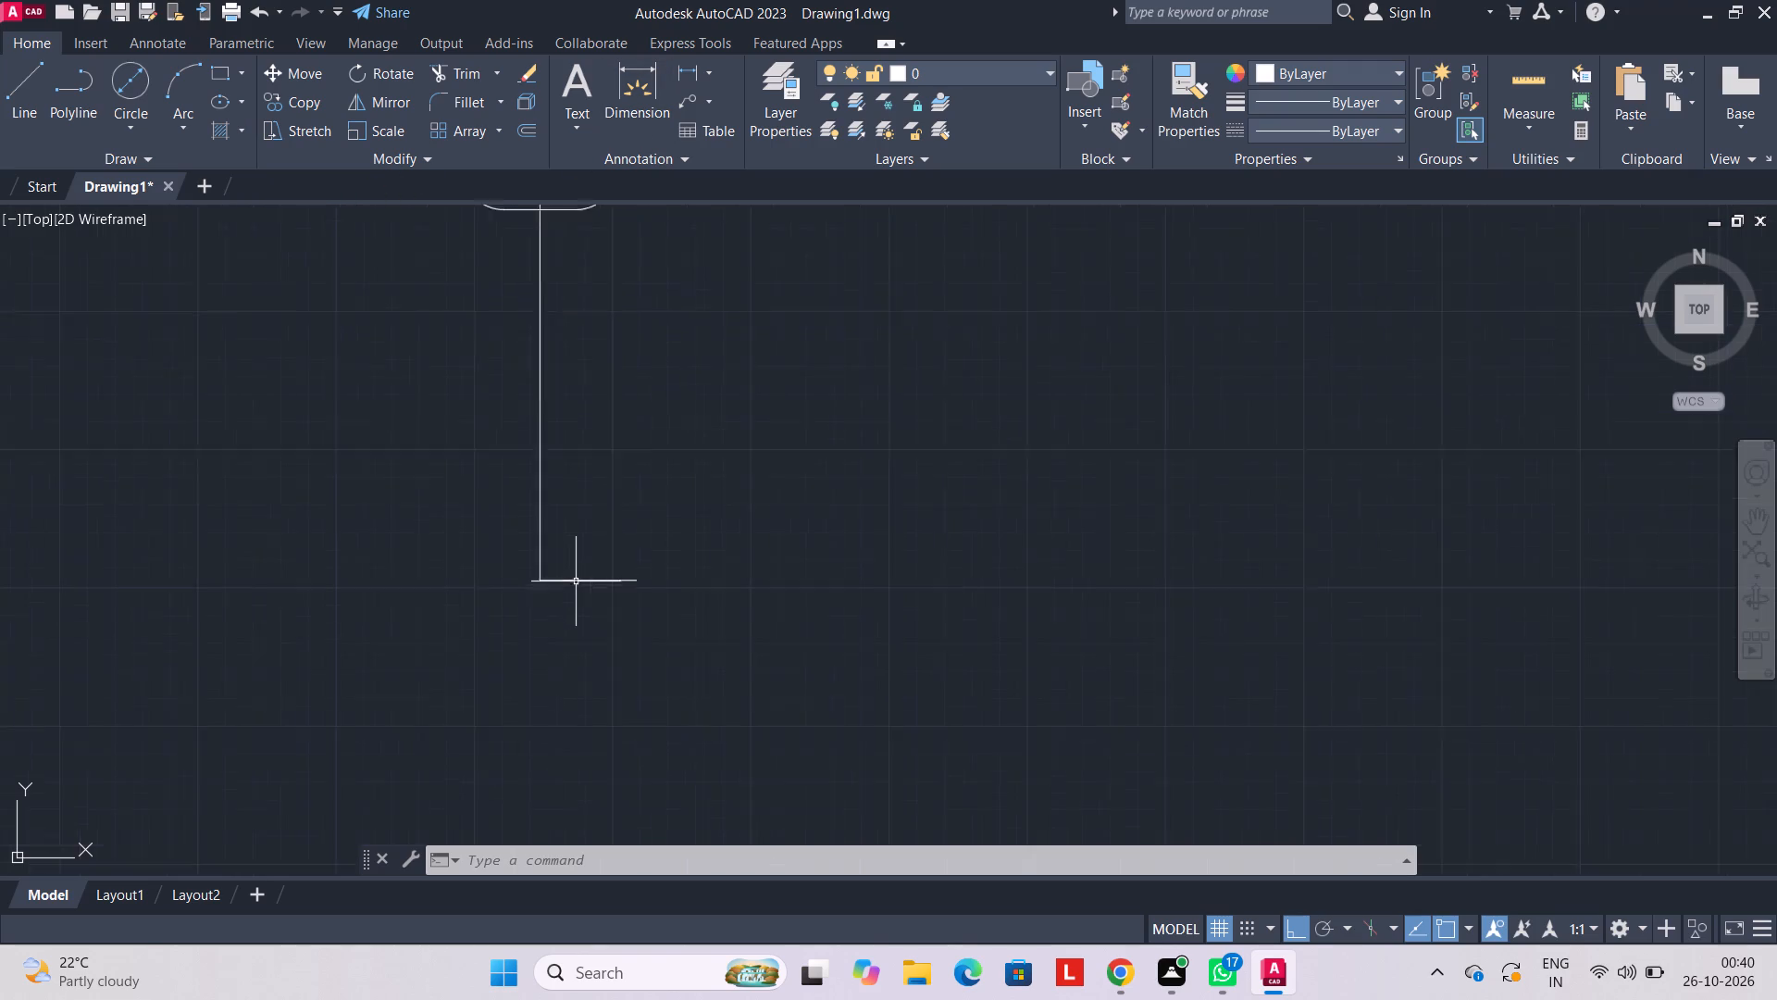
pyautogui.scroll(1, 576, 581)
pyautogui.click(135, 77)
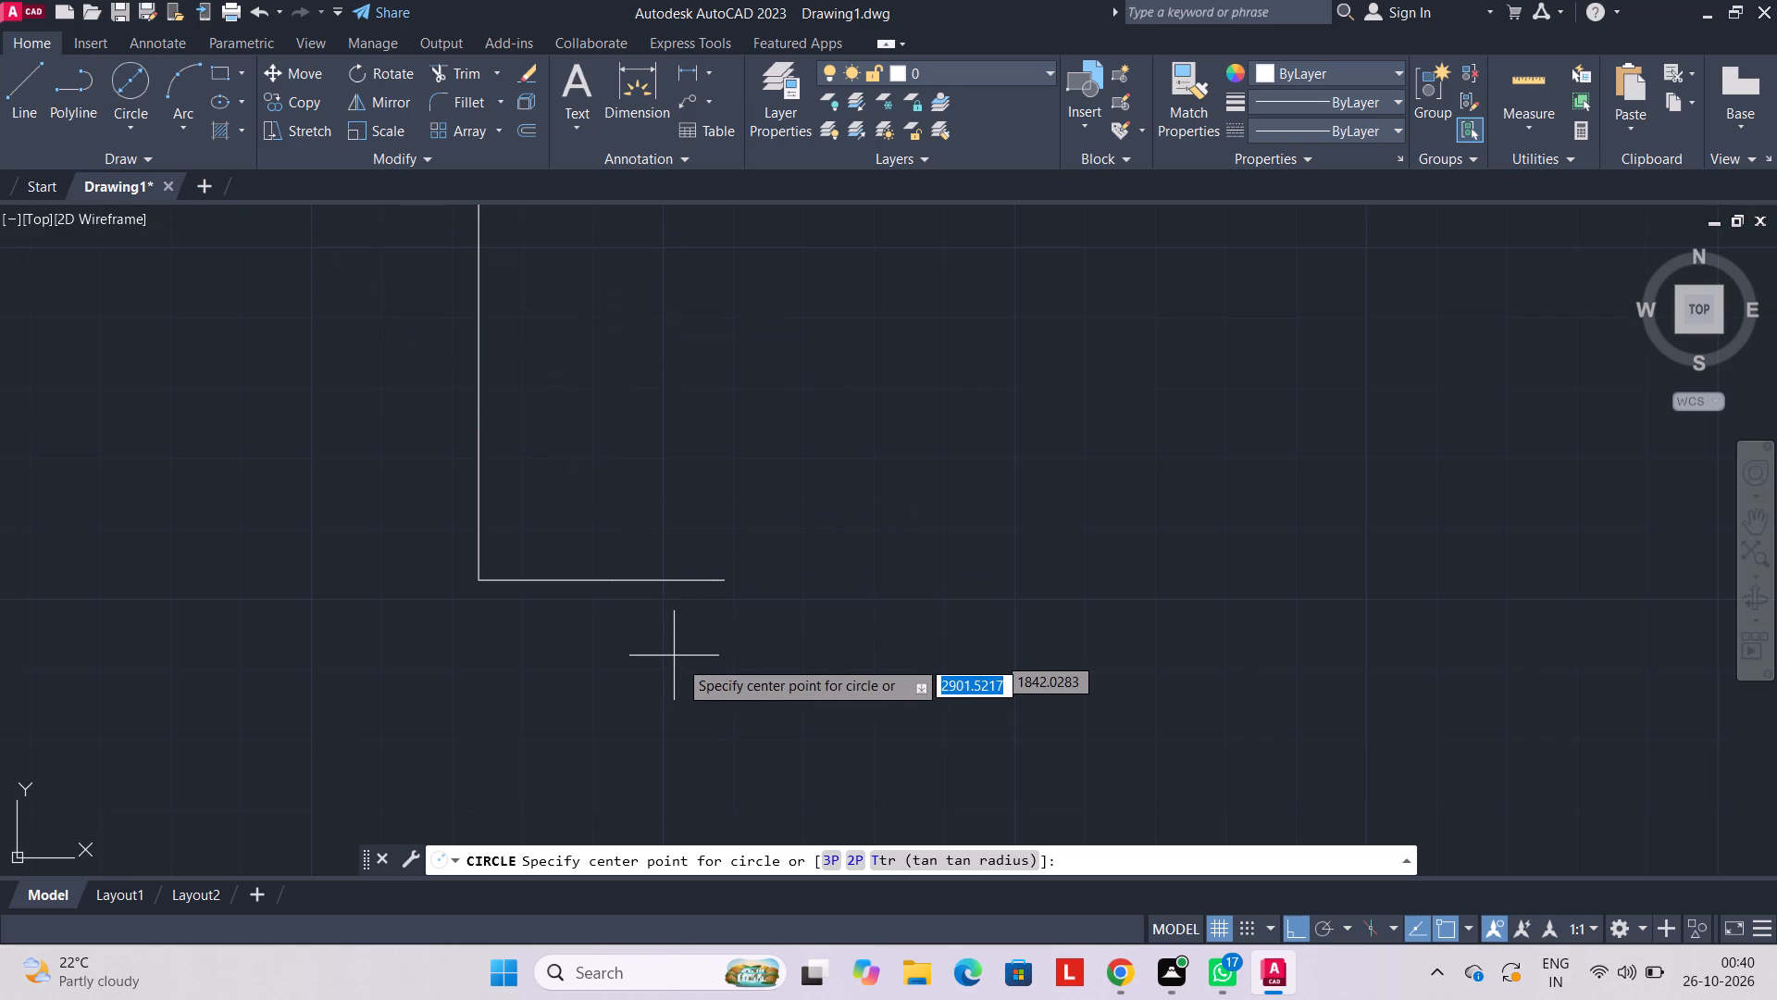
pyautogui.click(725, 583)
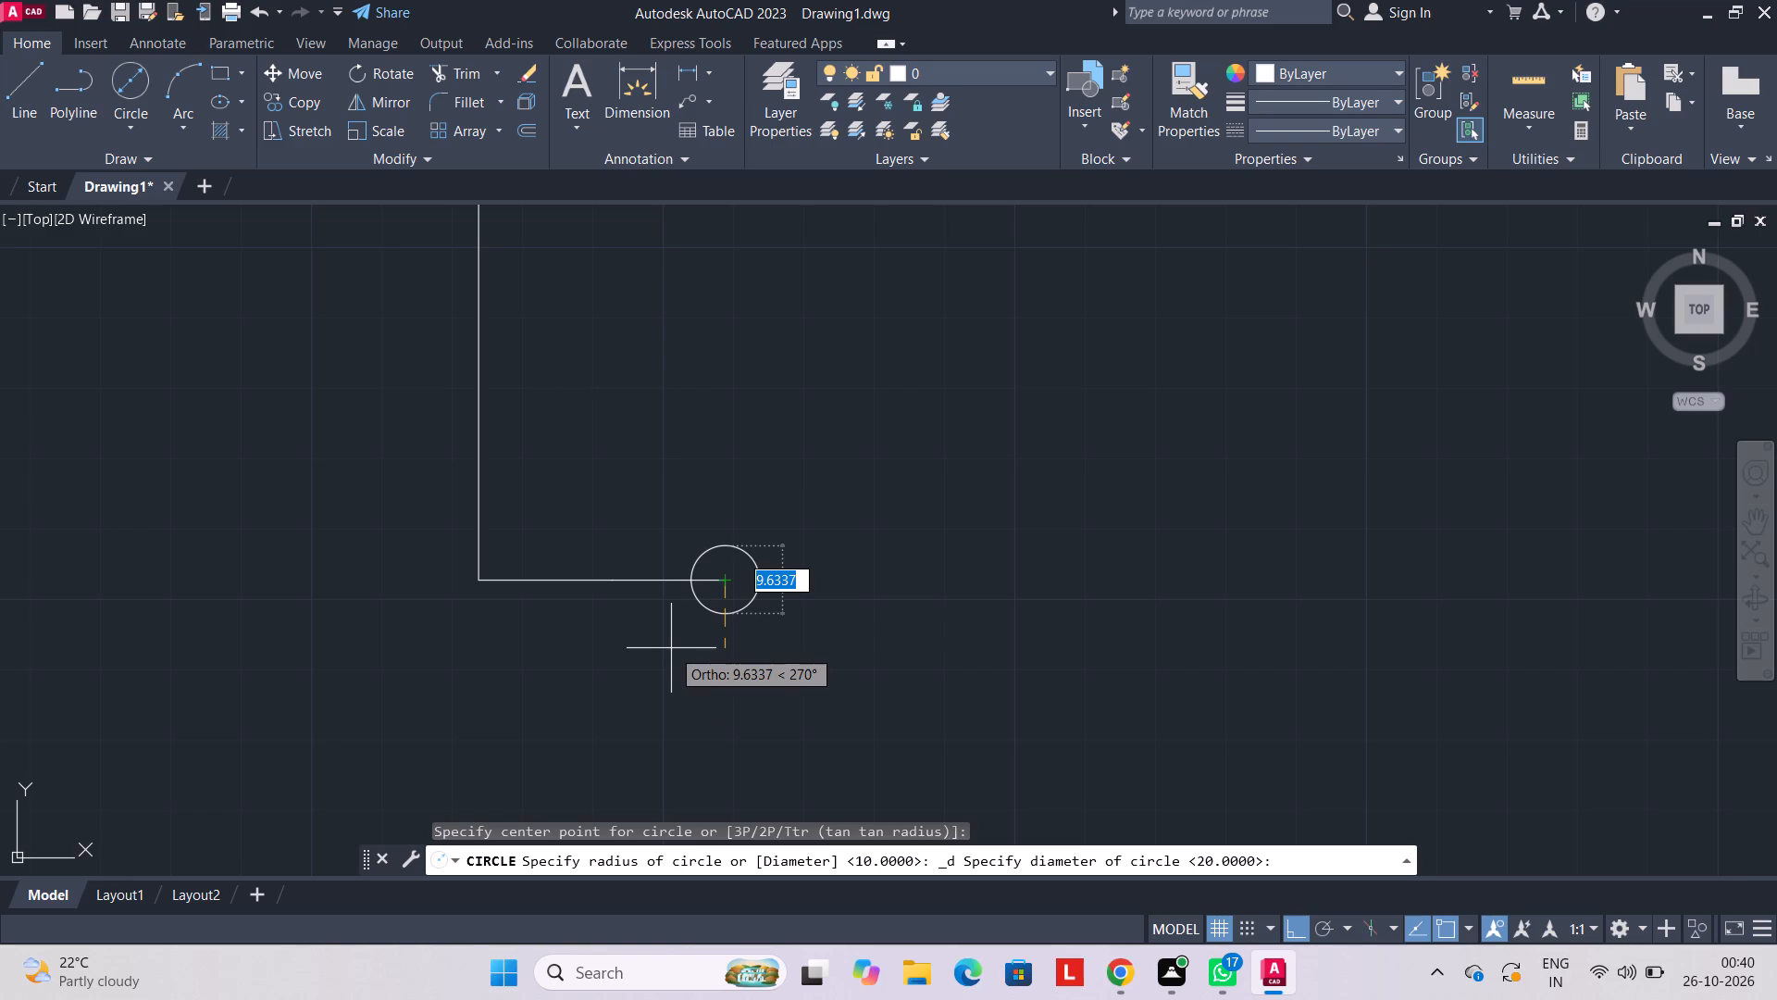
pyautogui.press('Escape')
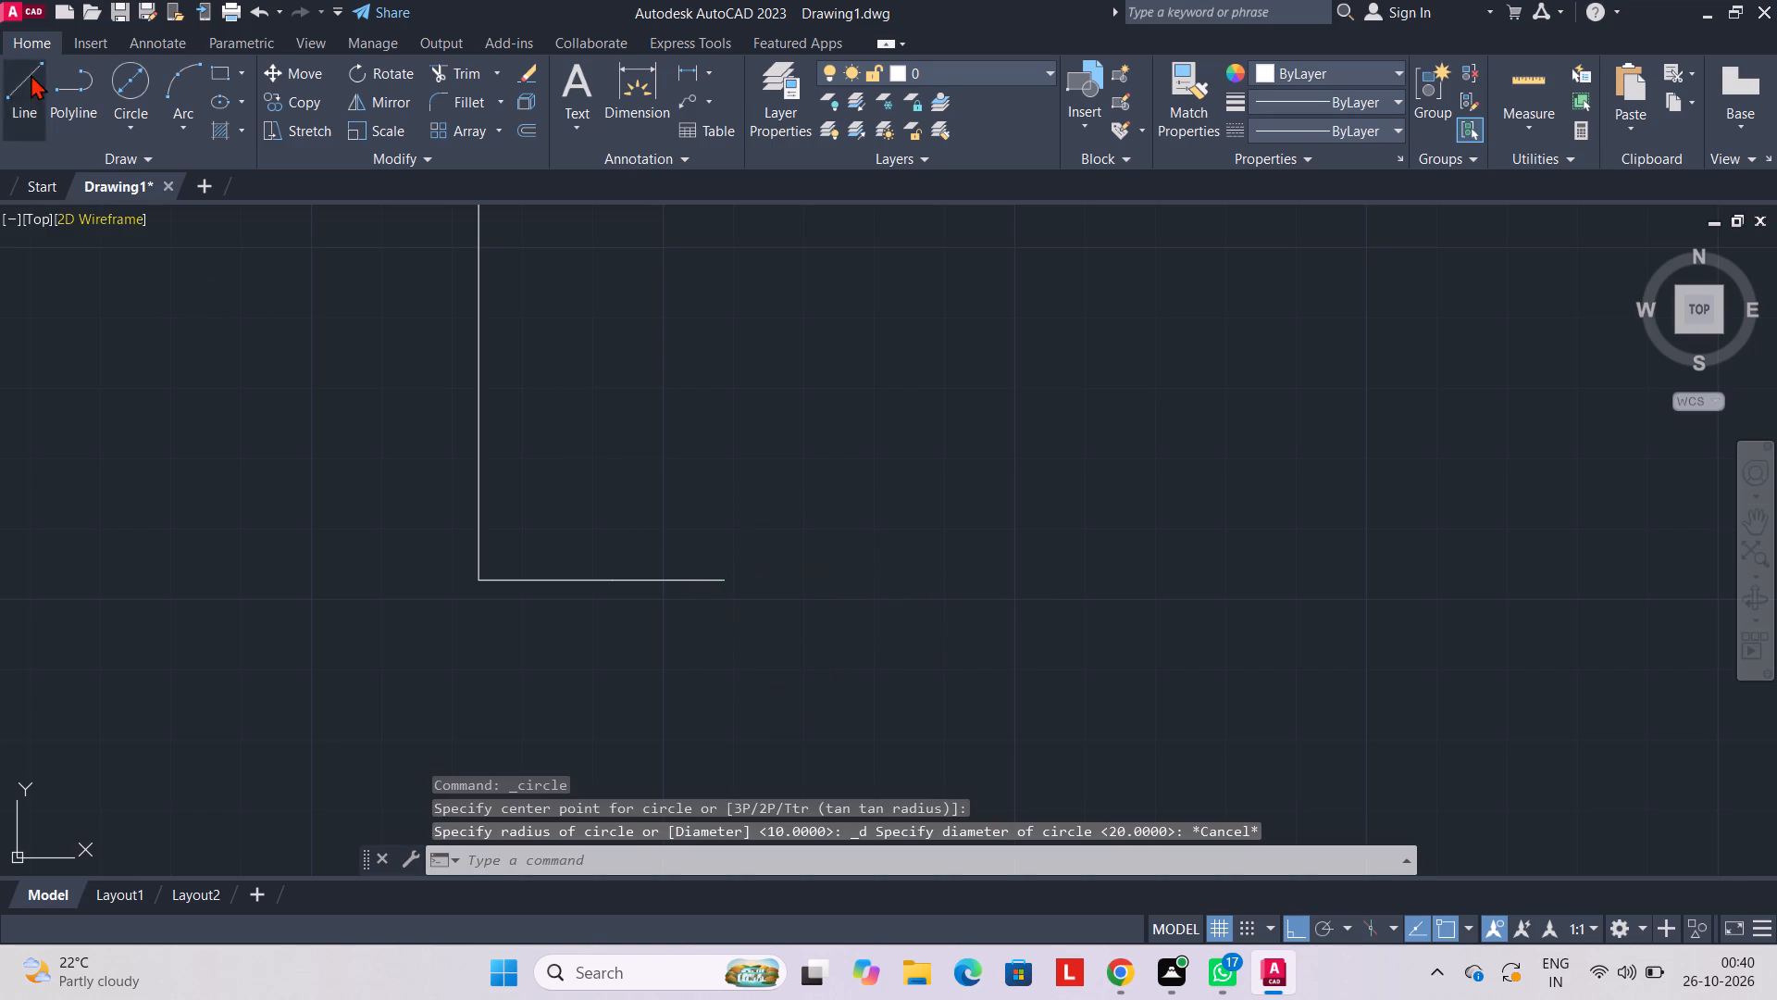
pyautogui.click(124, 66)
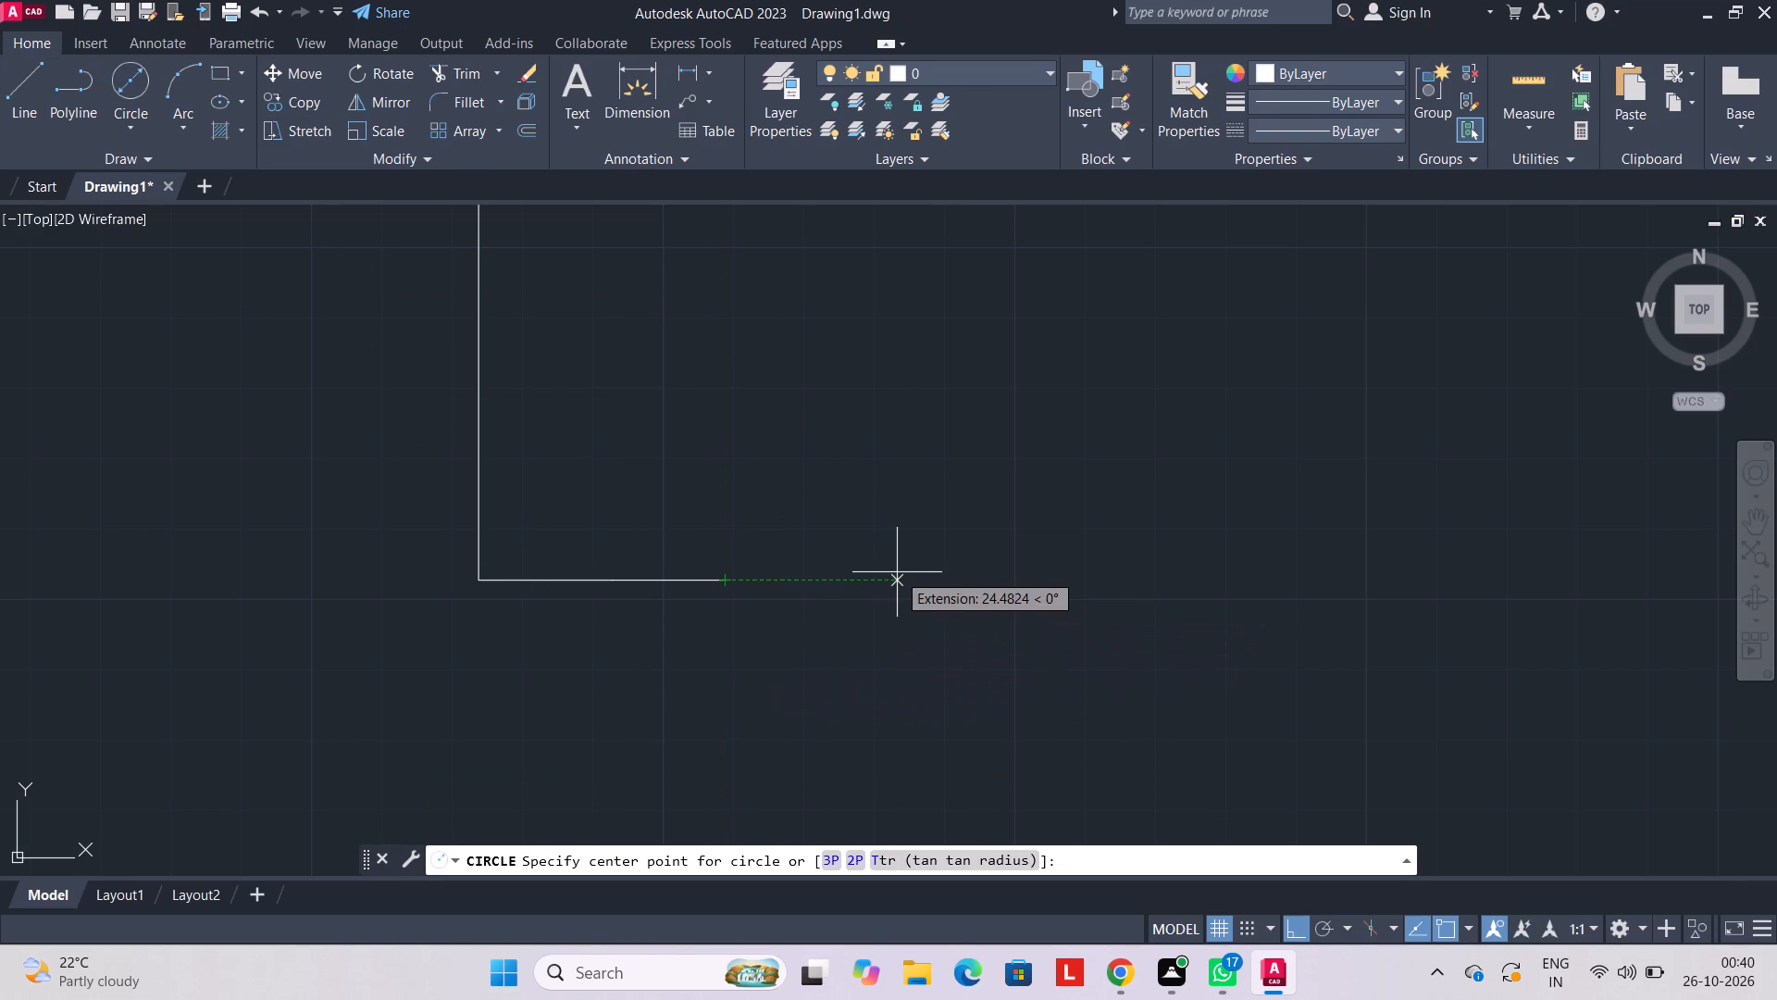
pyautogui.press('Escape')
# Draw a circle of diameter 46 centered on the right end of the horizontal construction segments.
pyautogui.click(130, 87)
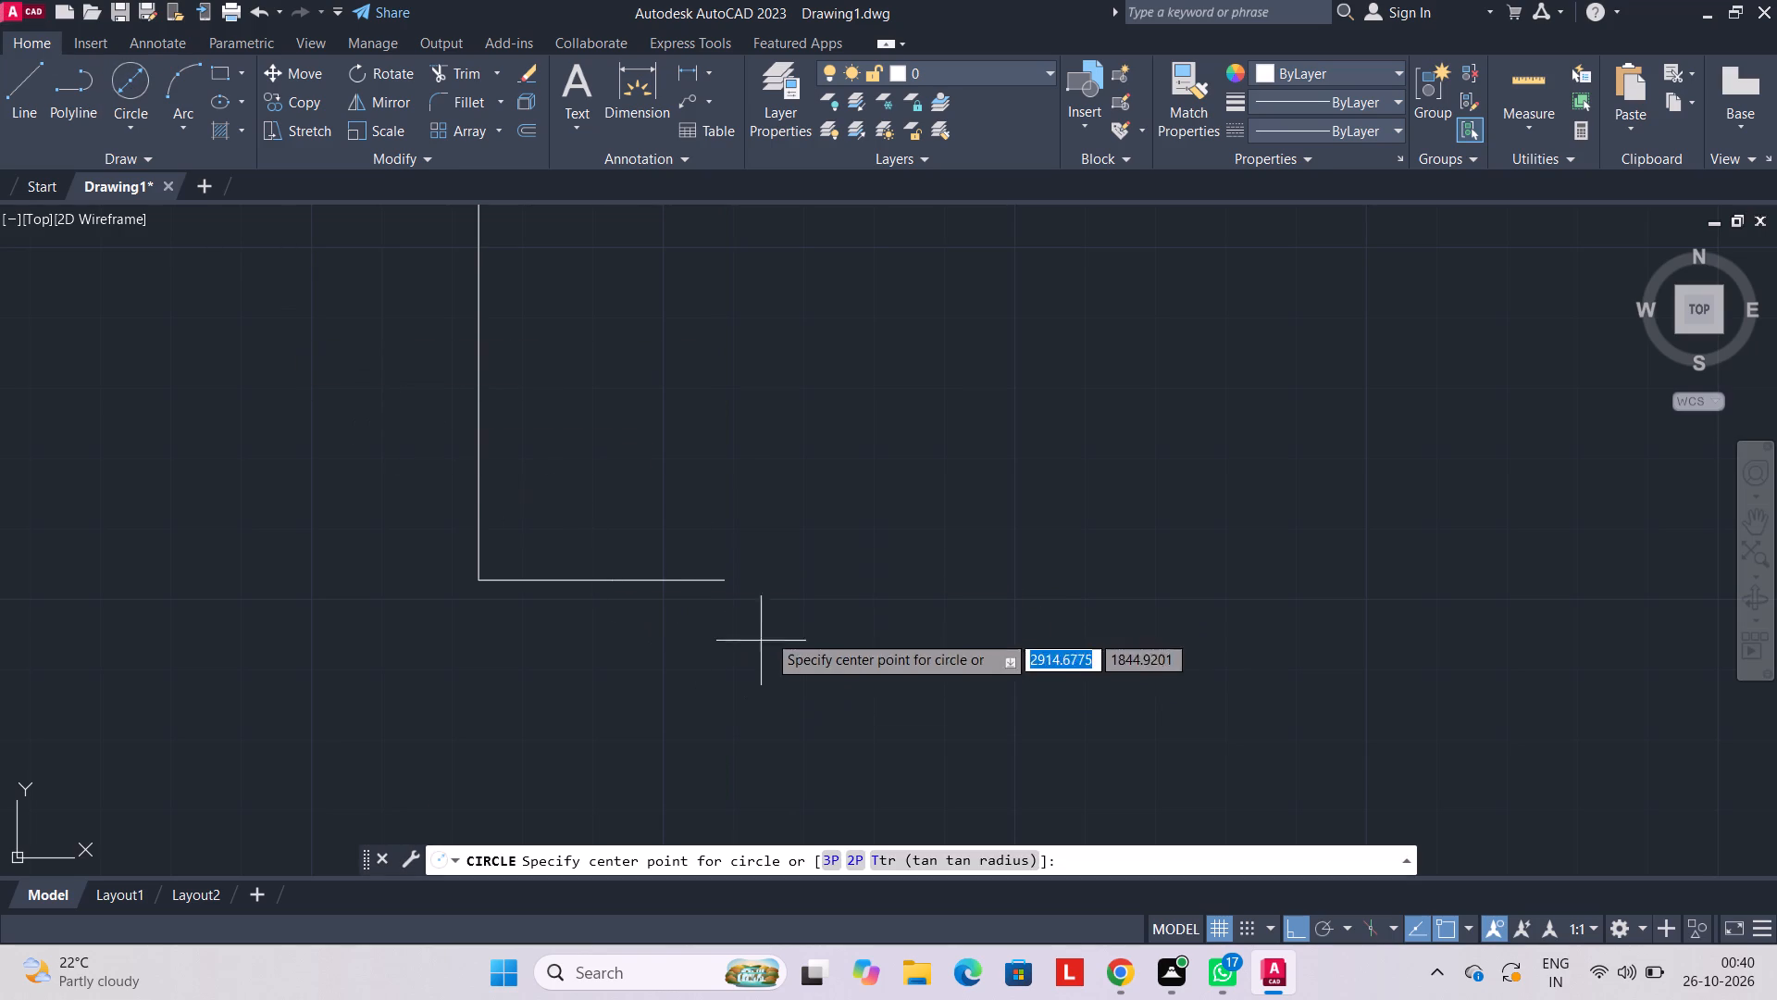
pyautogui.click(721, 579)
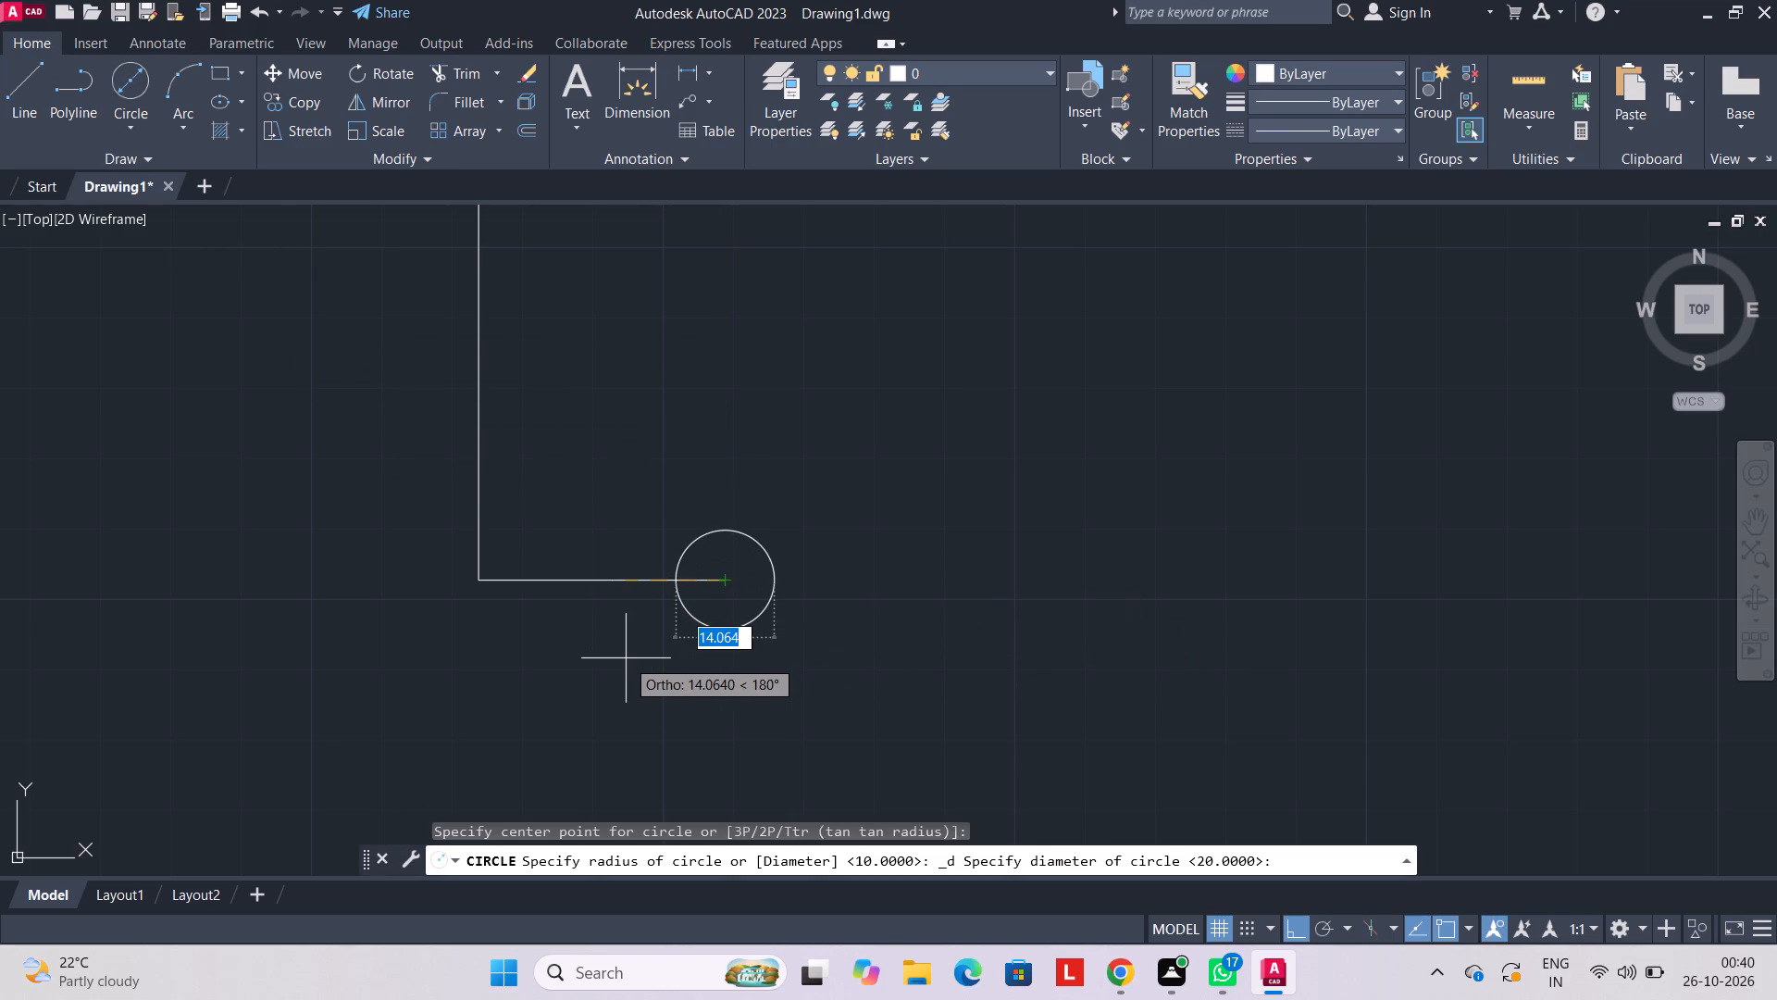
pyautogui.write('46')
pyautogui.press('Return')
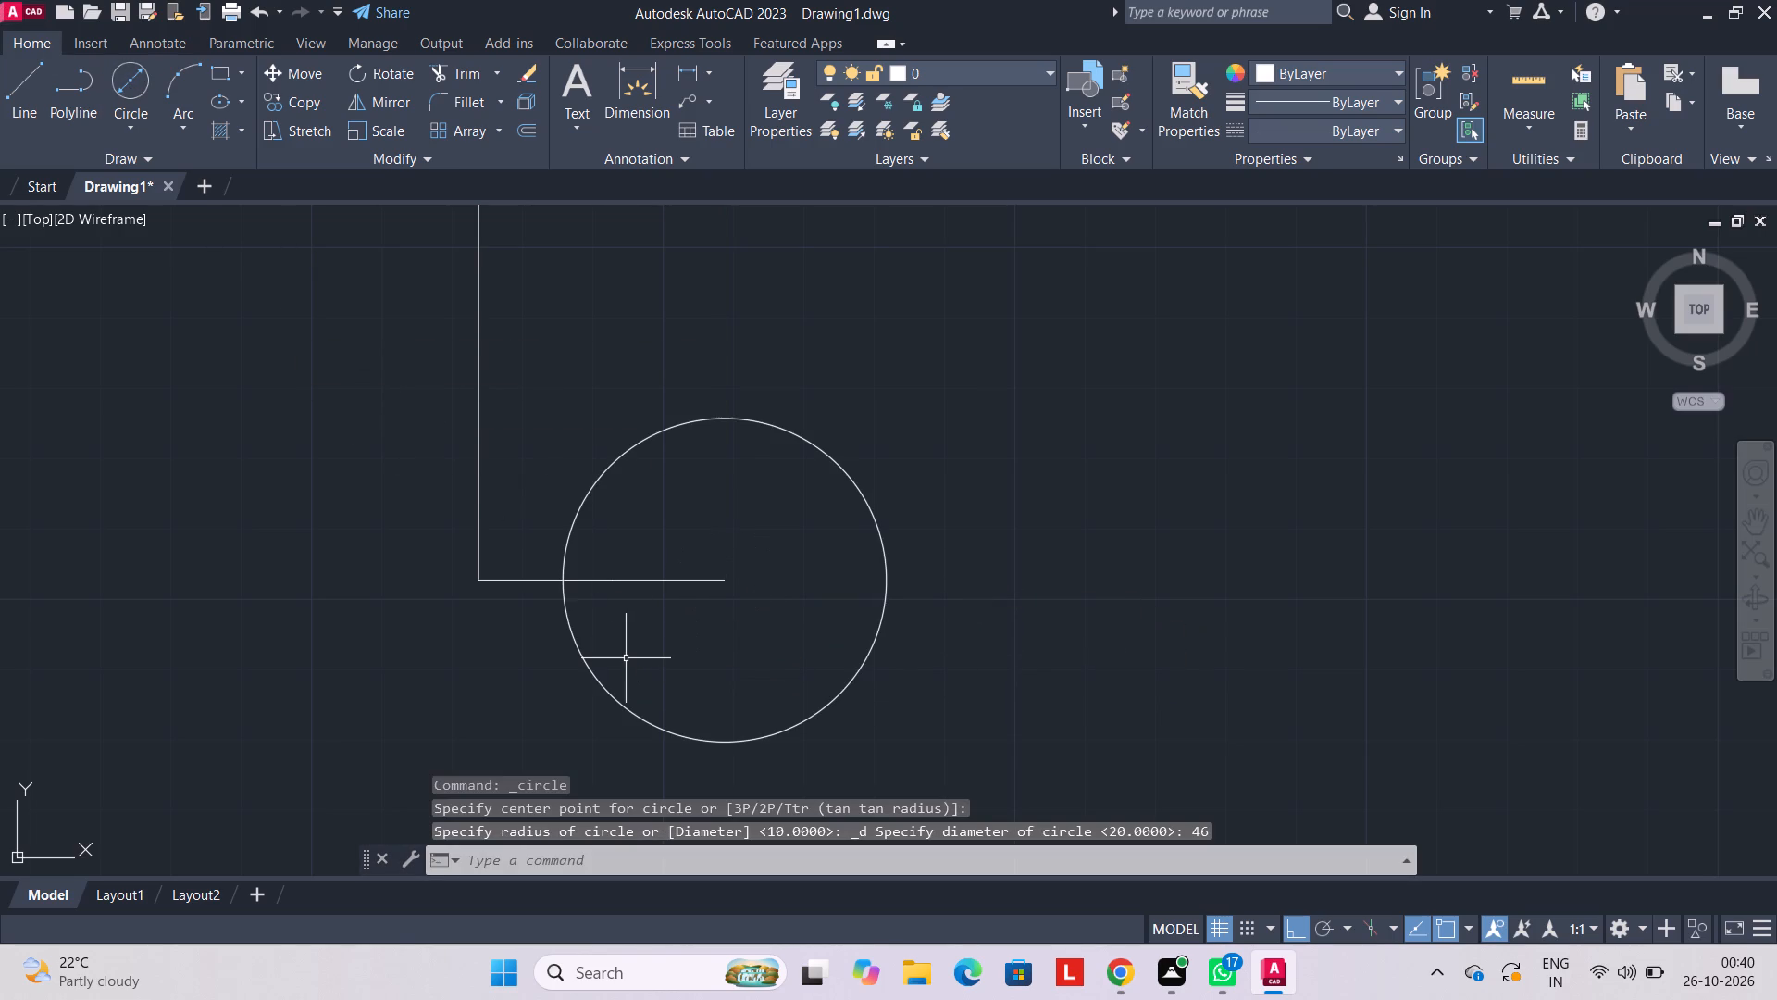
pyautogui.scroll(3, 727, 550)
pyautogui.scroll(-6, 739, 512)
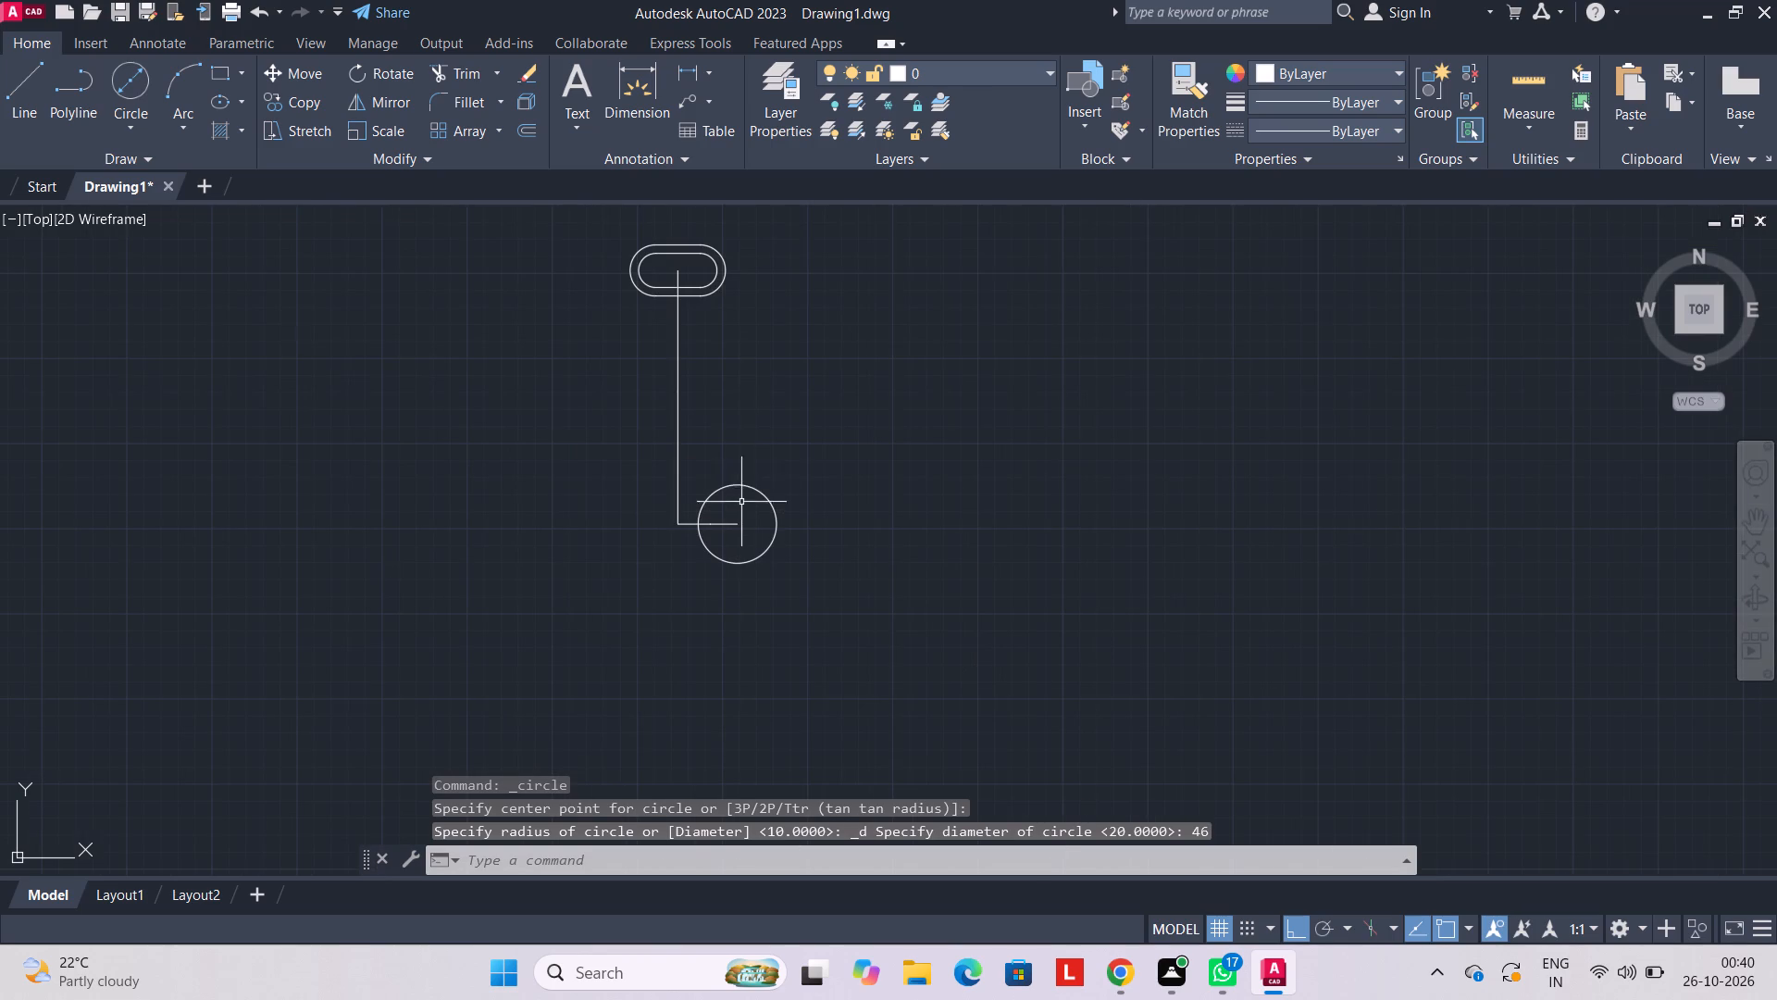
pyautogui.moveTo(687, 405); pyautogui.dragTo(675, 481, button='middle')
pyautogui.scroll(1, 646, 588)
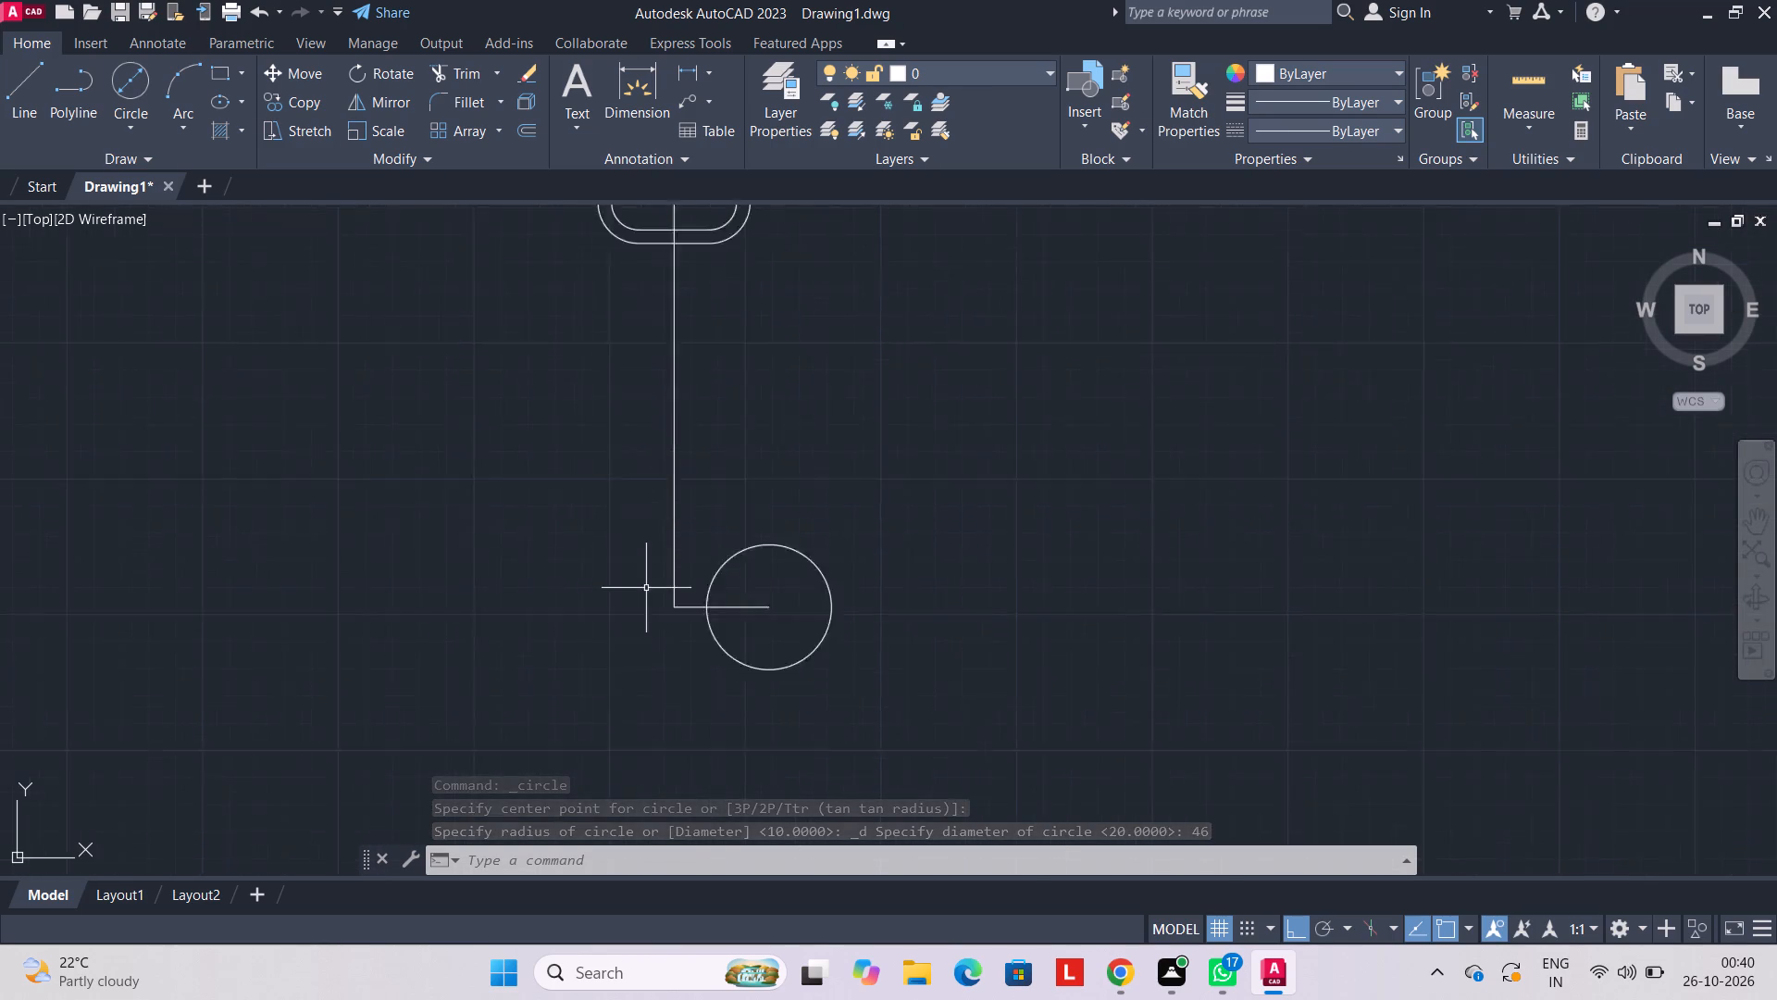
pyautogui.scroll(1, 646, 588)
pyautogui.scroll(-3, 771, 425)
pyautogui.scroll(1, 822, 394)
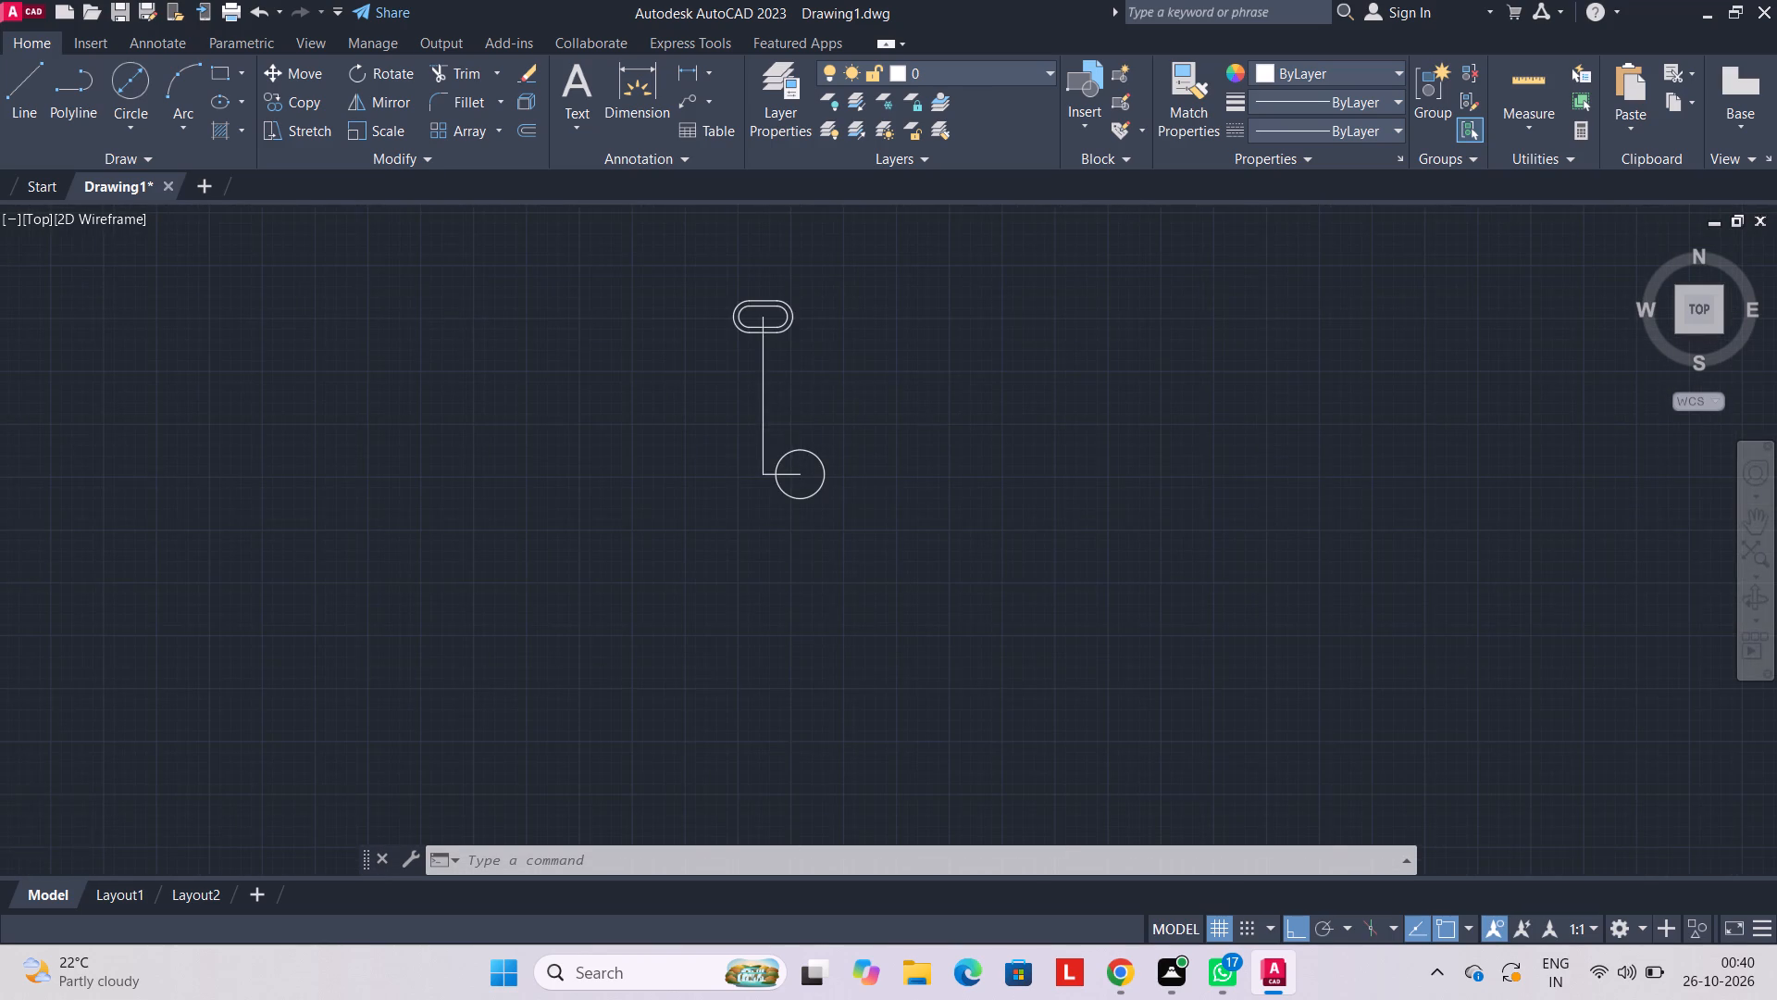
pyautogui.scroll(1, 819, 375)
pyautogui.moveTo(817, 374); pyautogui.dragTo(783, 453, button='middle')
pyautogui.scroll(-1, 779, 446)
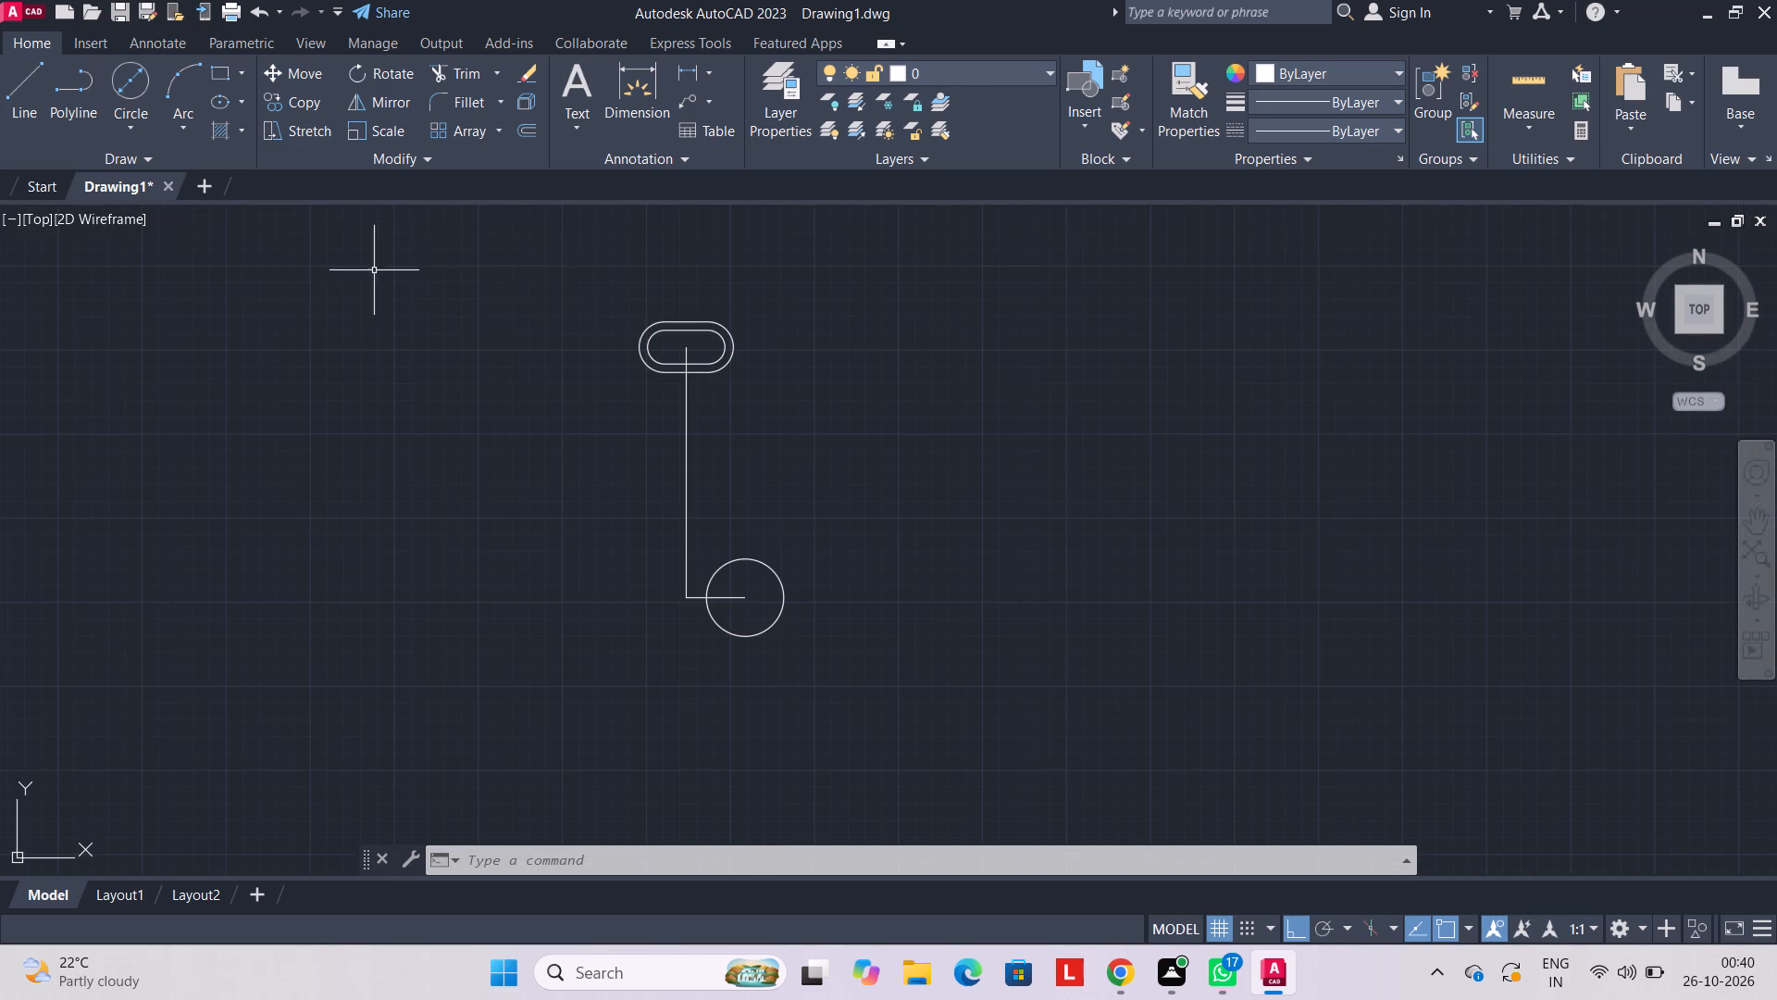
# Draw a concentric circle of diameter 25 inside the 46-diameter circle using the center and diameter method.
pyautogui.click(136, 104)
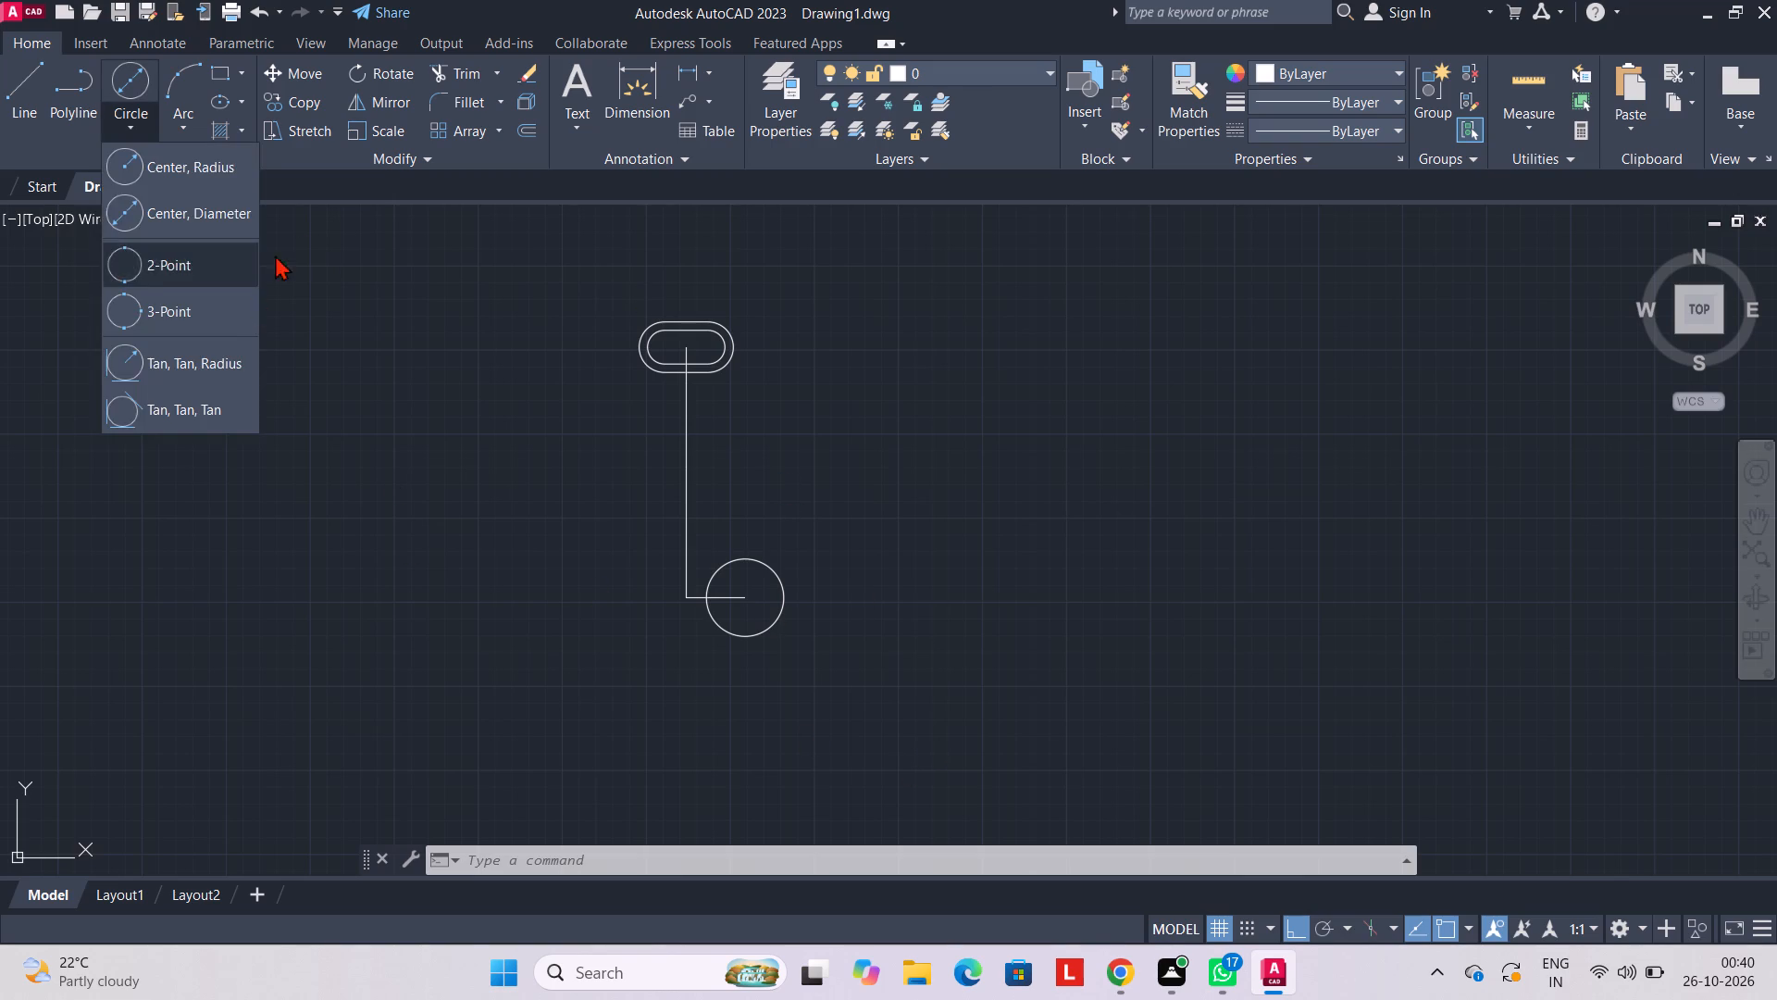
pyautogui.click(224, 216)
pyautogui.click(744, 600)
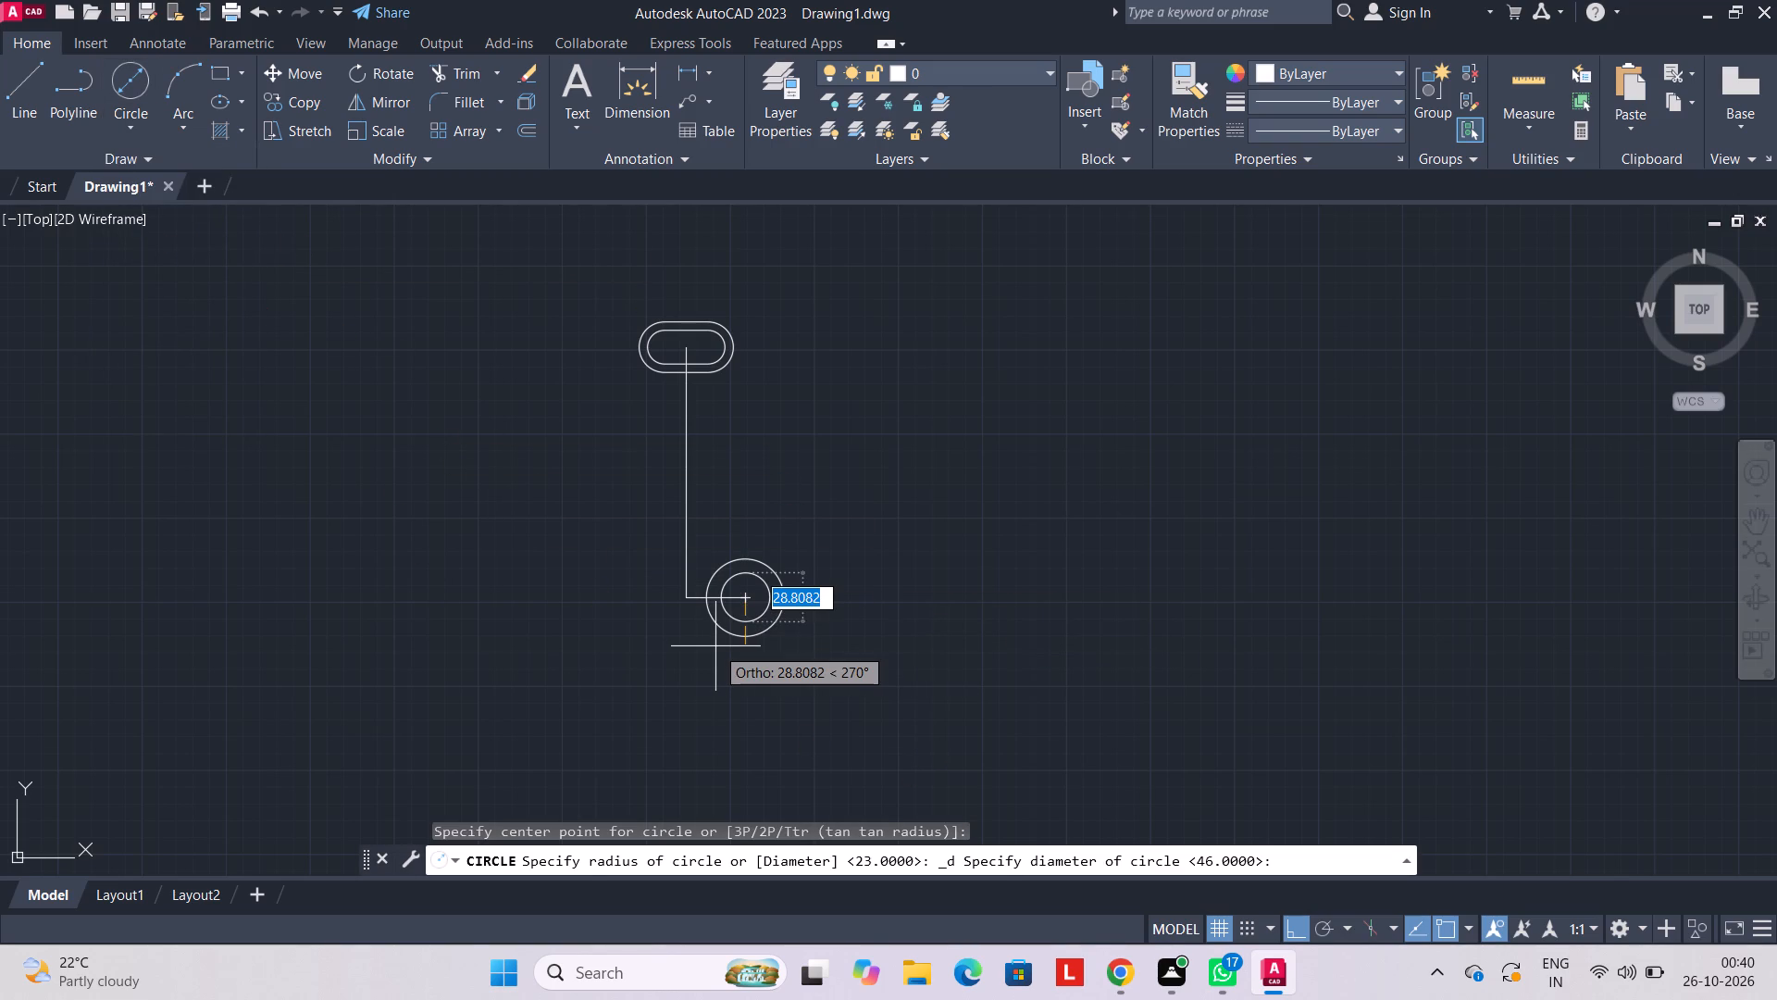
pyautogui.write('25')
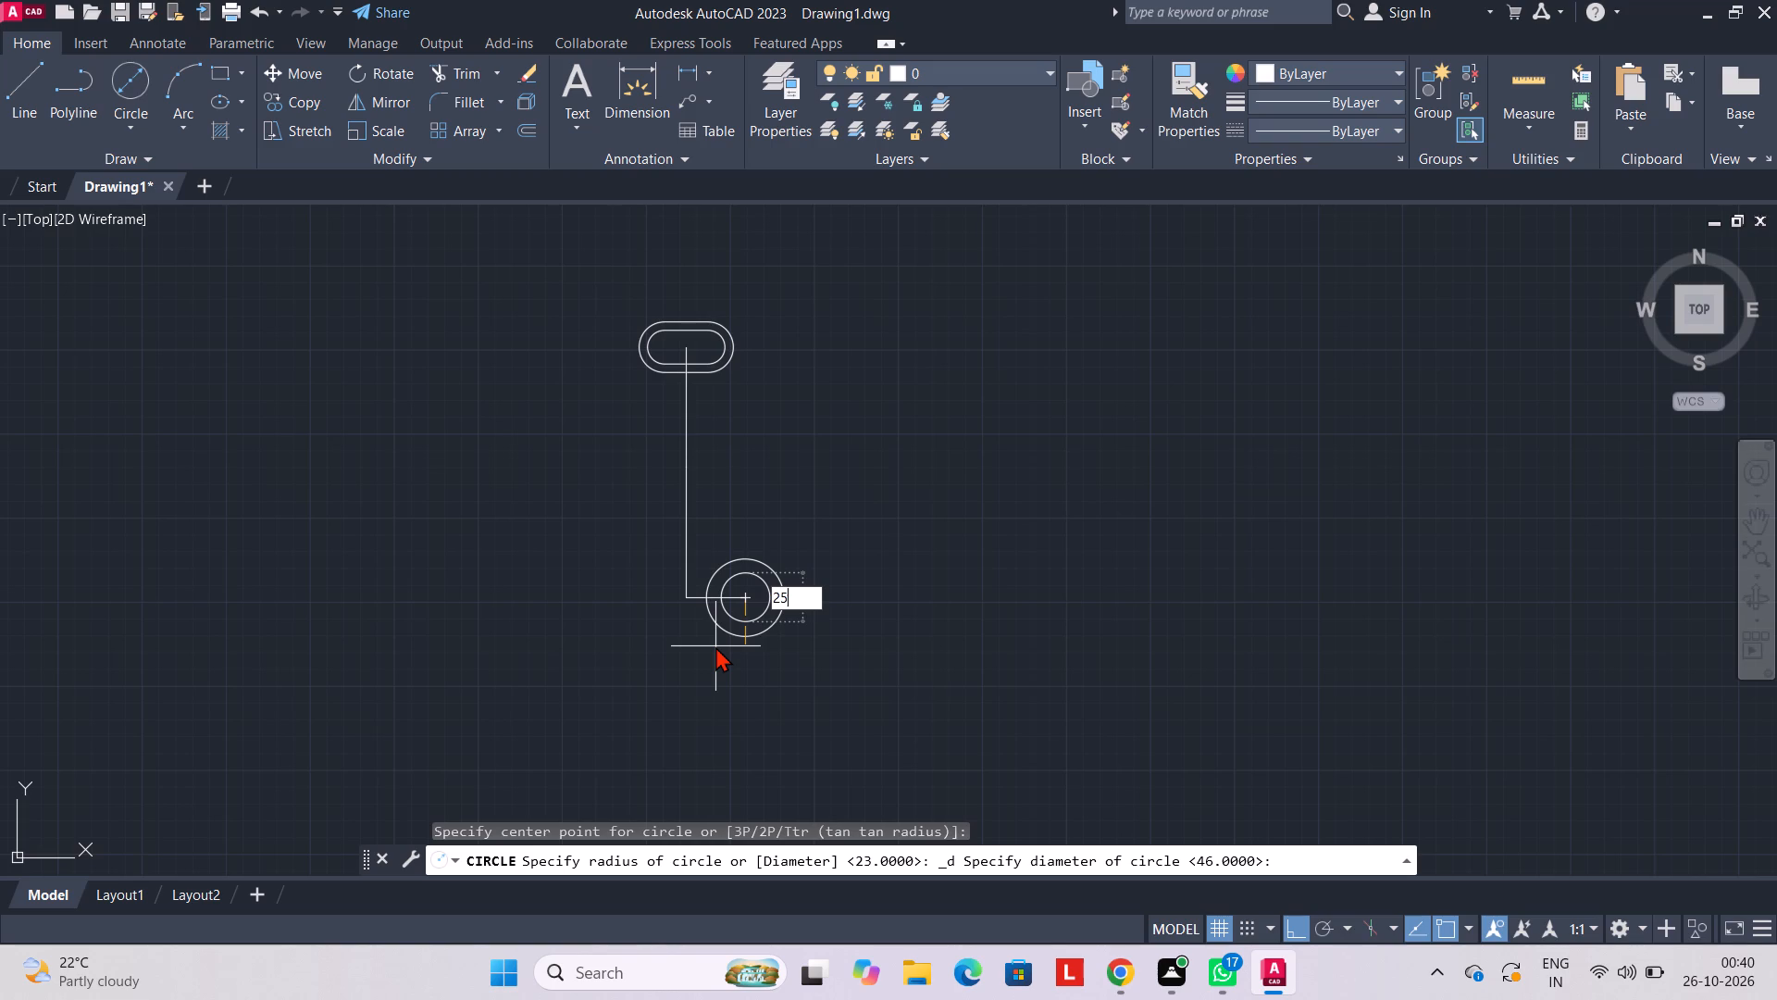
pyautogui.press('Return')
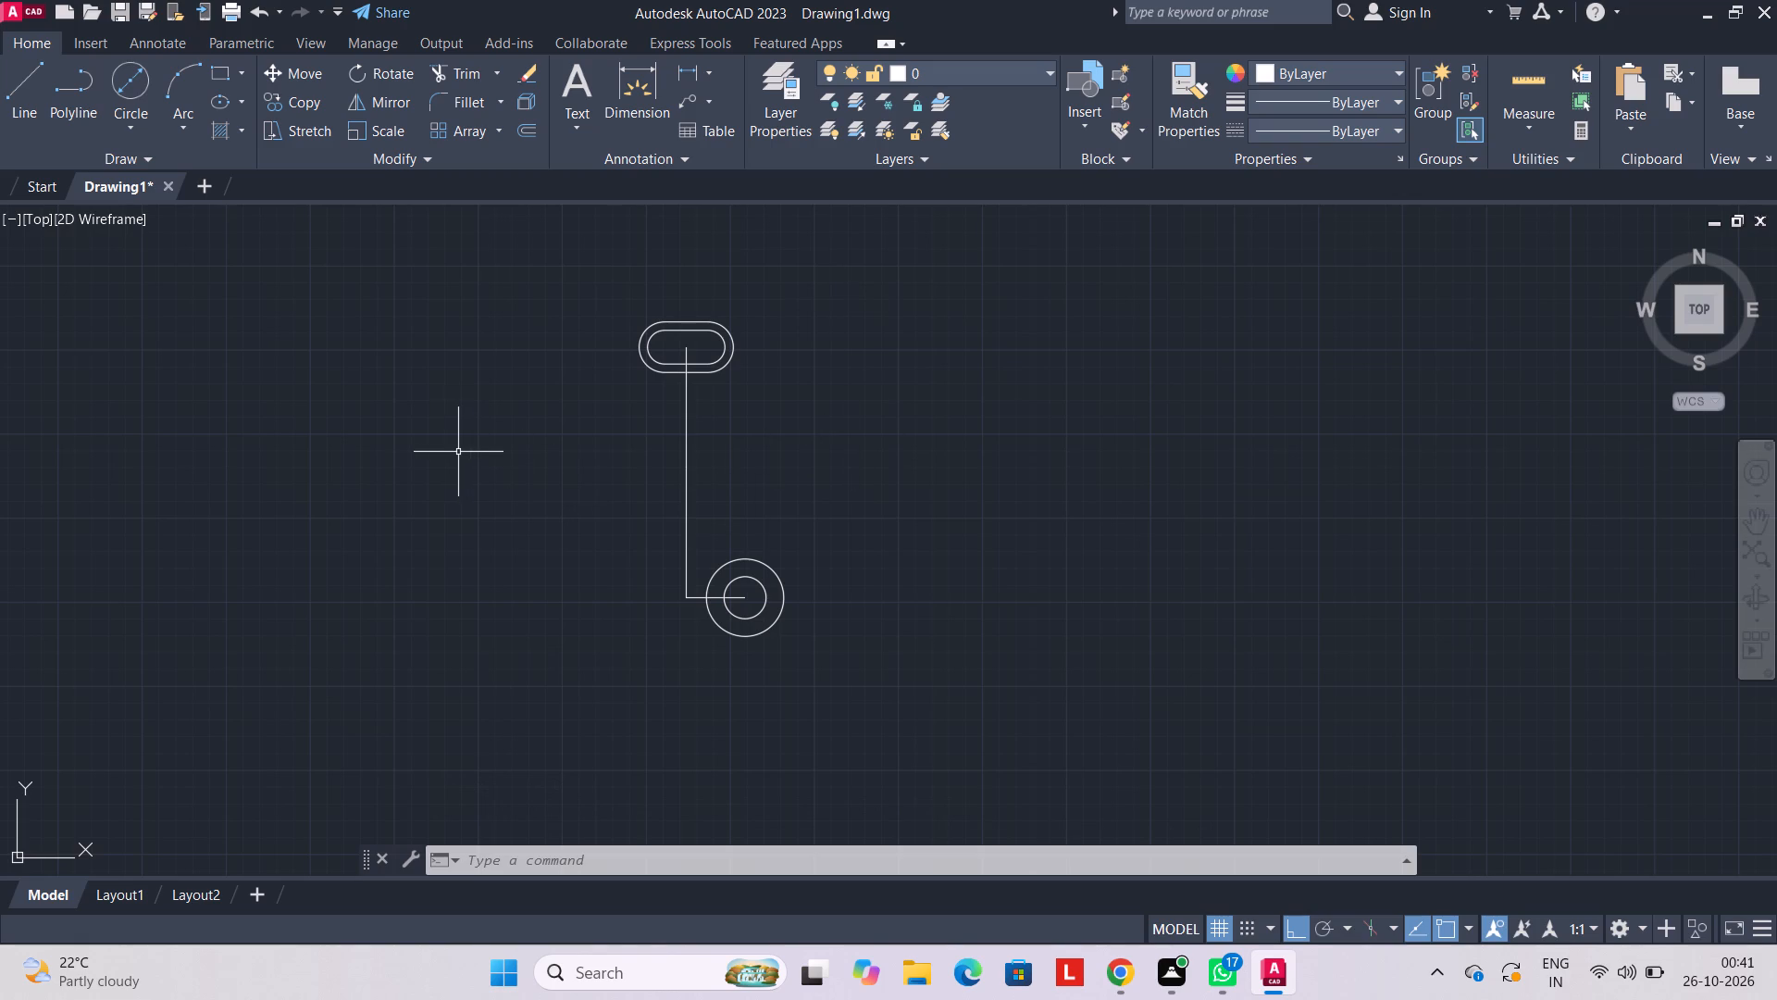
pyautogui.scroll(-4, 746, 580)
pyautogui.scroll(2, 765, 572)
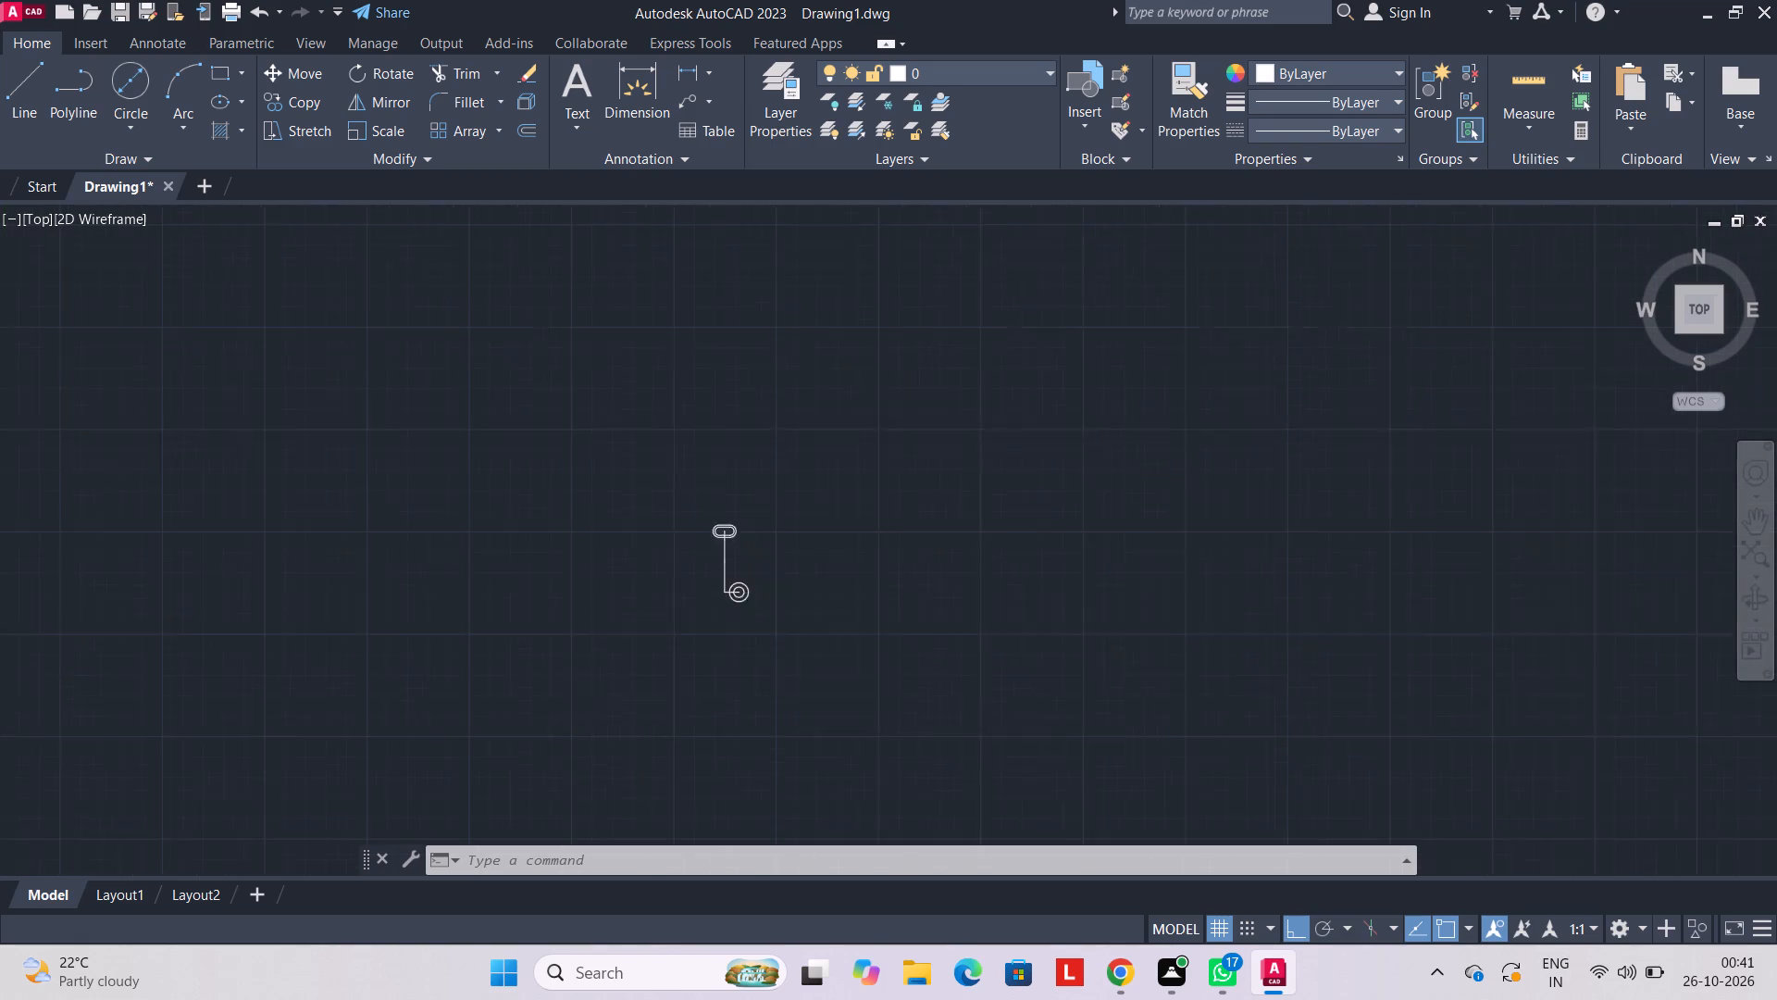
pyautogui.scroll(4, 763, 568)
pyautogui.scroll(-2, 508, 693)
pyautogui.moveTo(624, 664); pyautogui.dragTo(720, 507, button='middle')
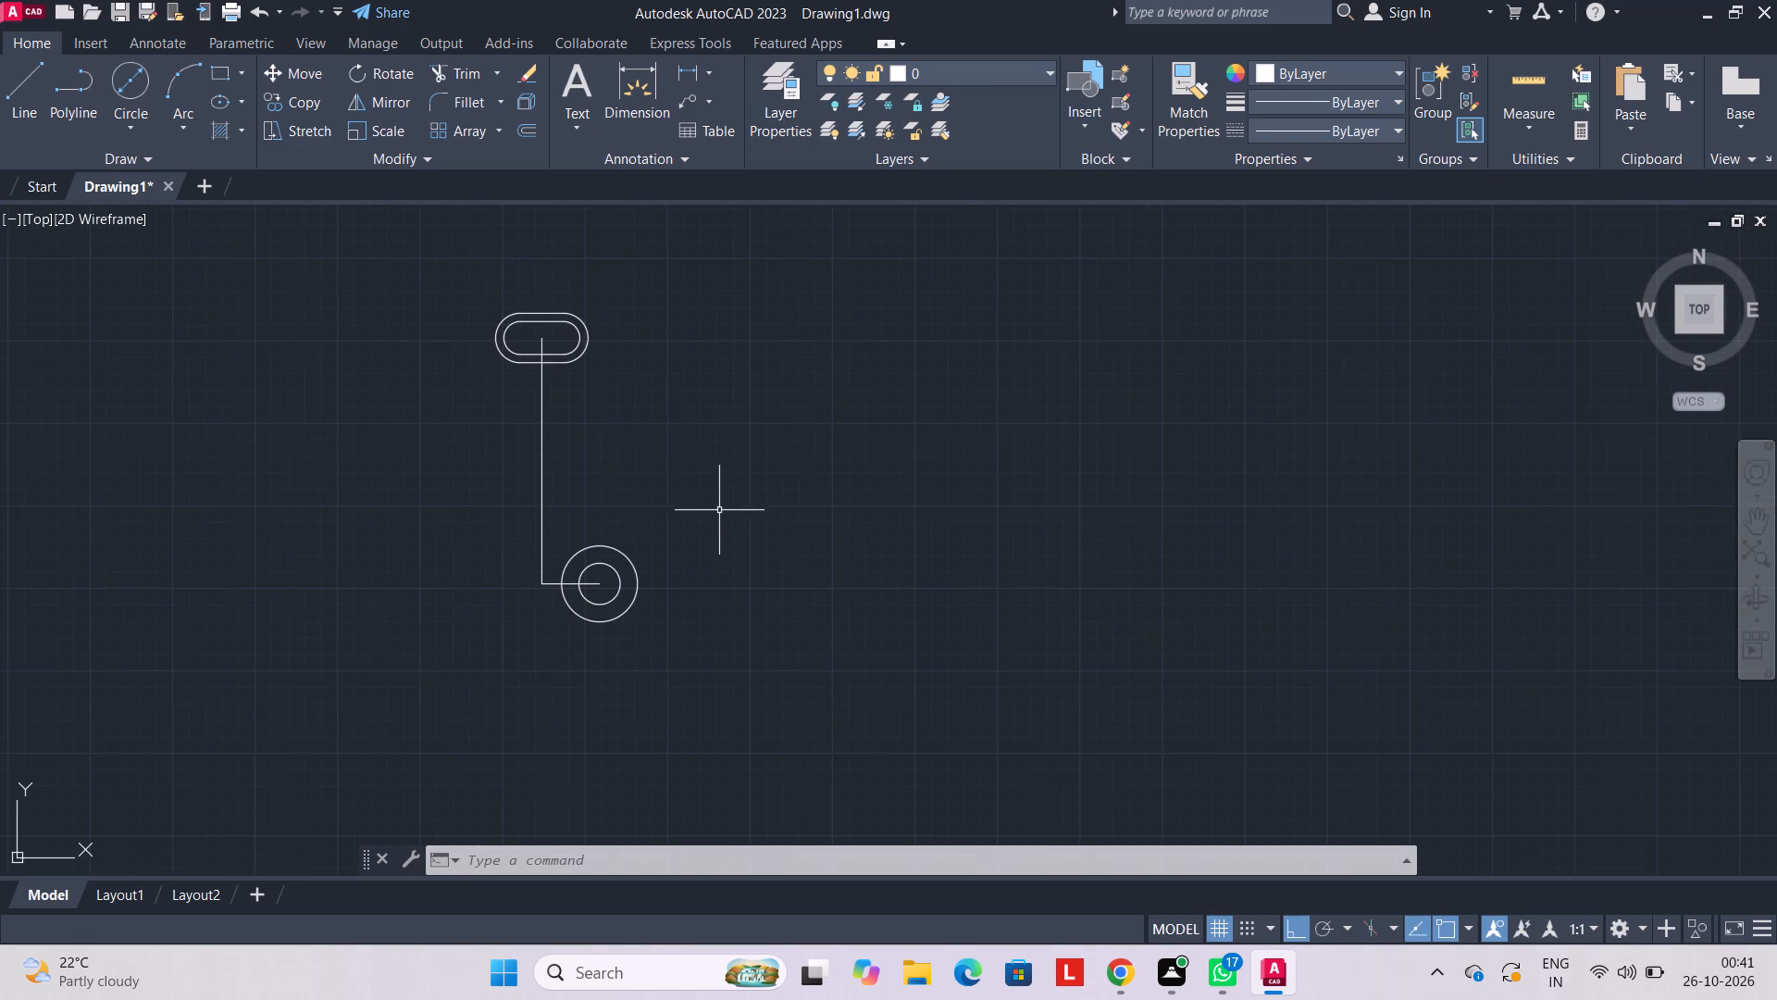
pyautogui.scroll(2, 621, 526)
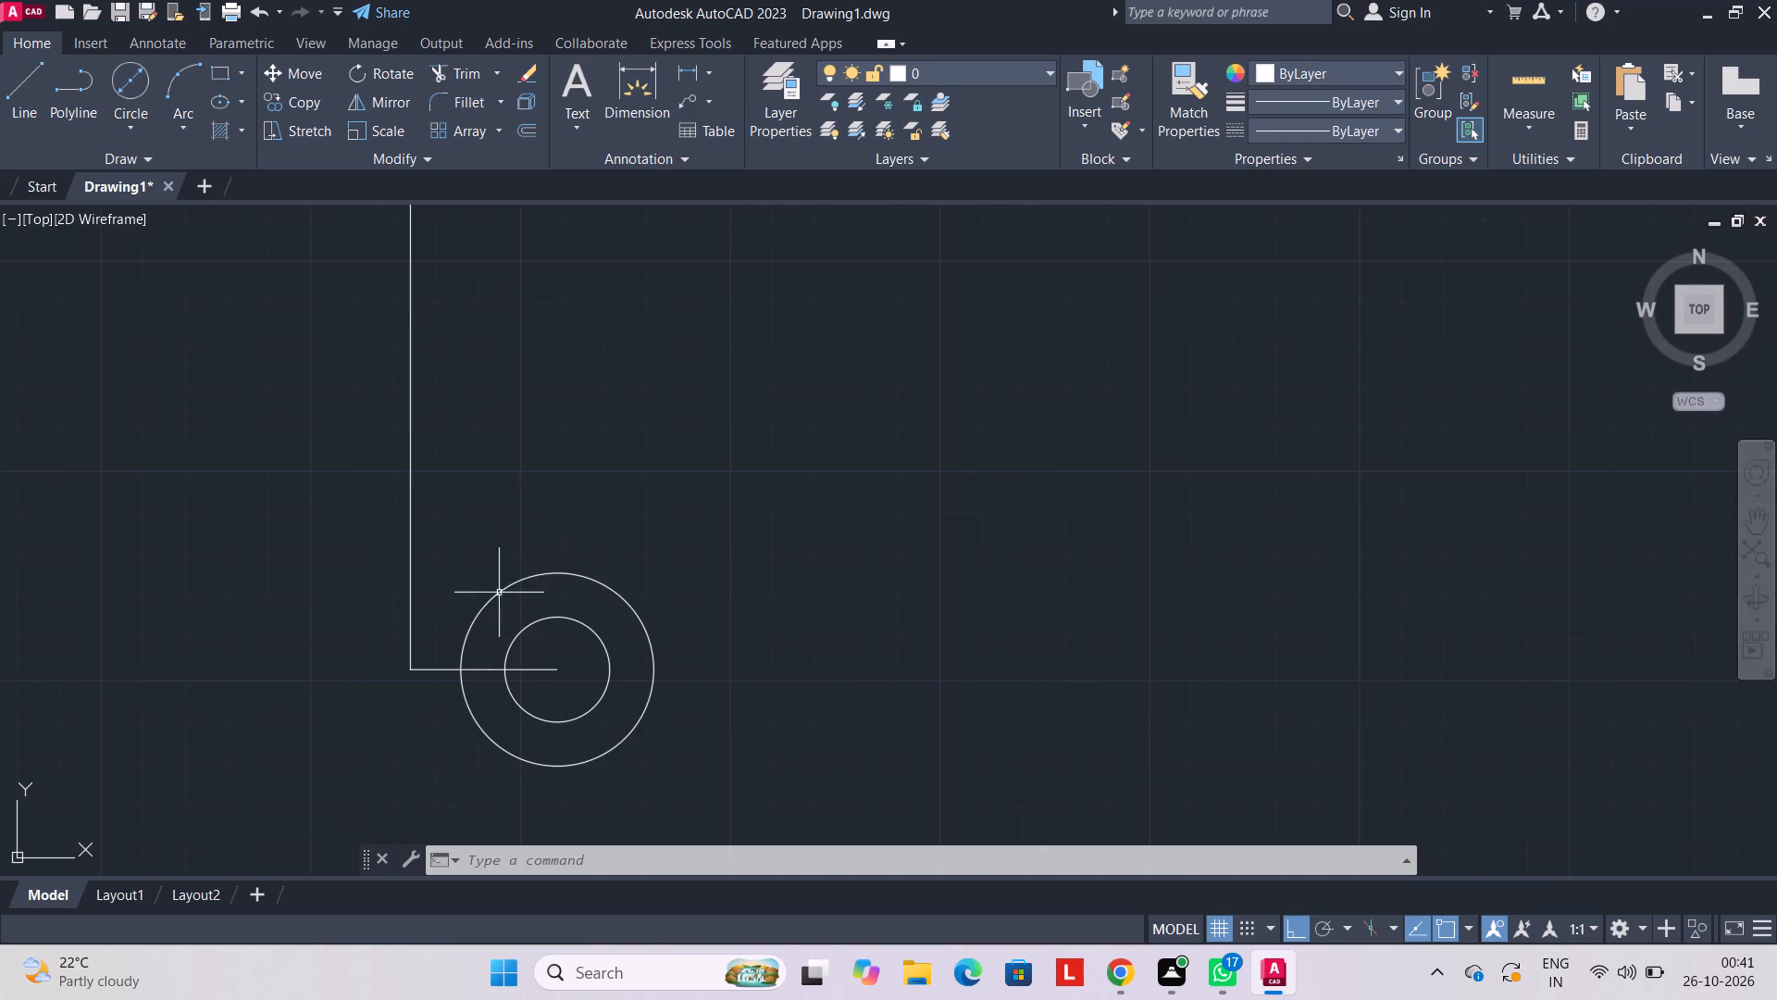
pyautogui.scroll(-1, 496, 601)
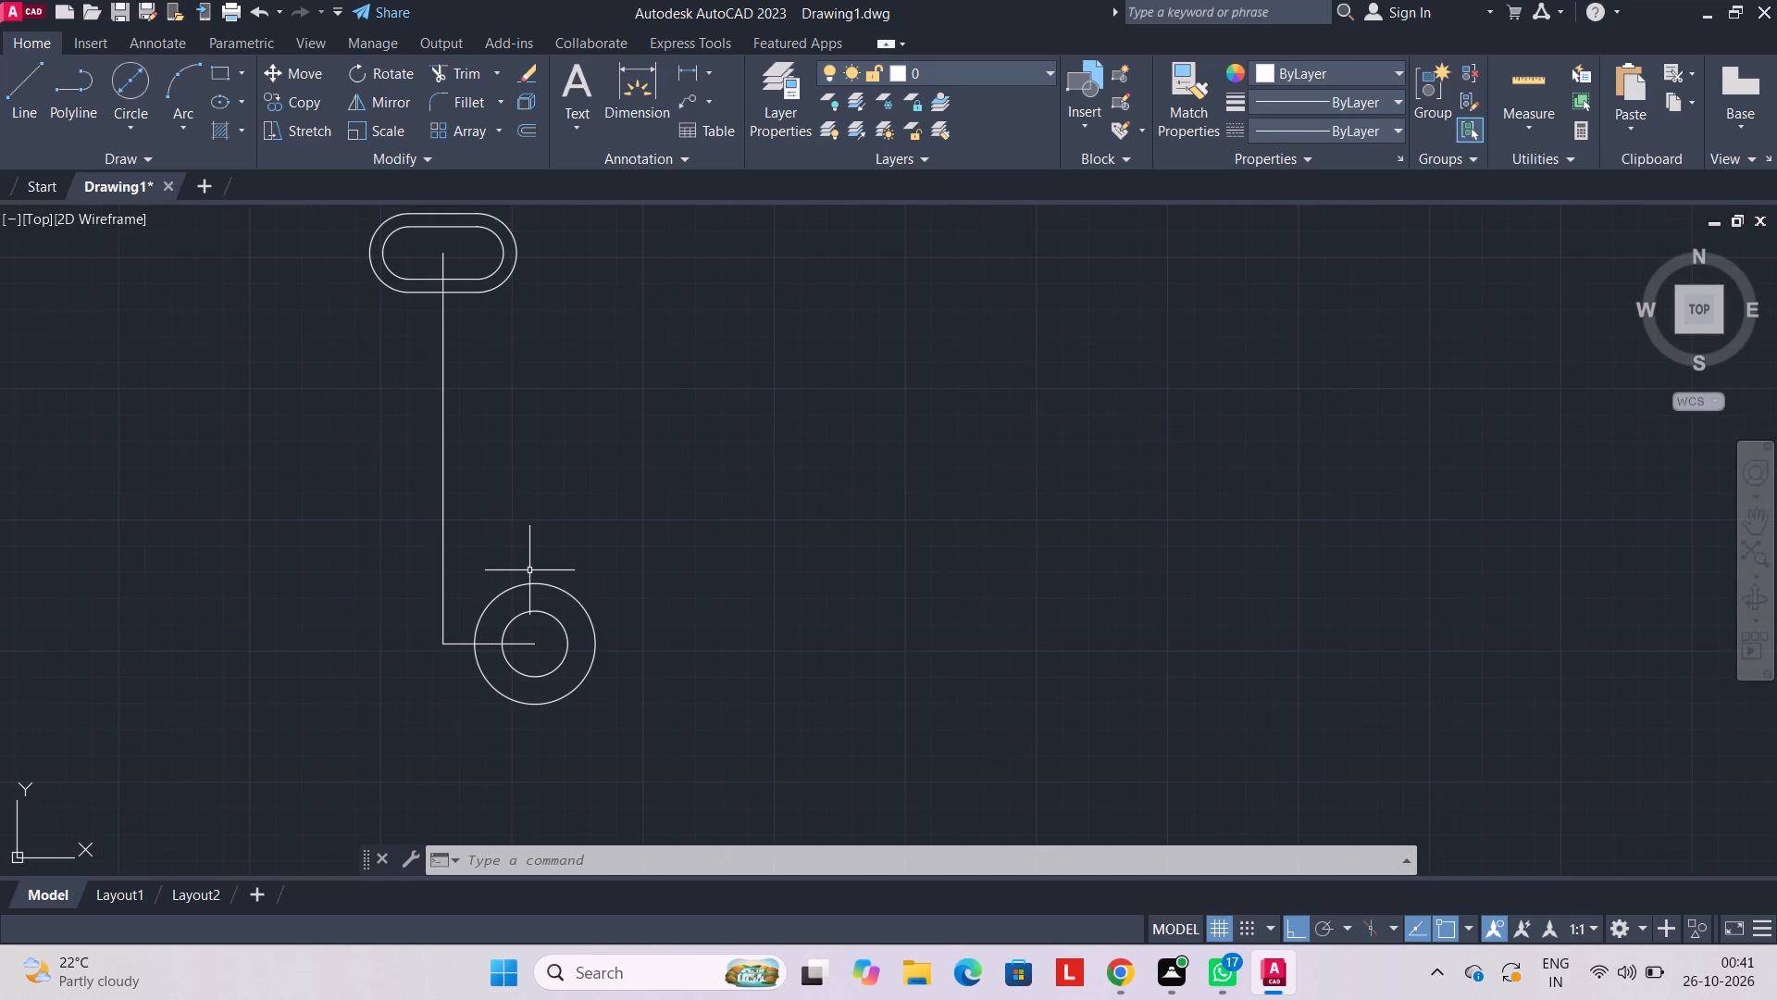
# Undo the concentric 25-diameter and 46-diameter circles at the end of the horizontal construction segments.
pyautogui.scroll(1, 515, 567)
pyautogui.scroll(-2, 515, 567)
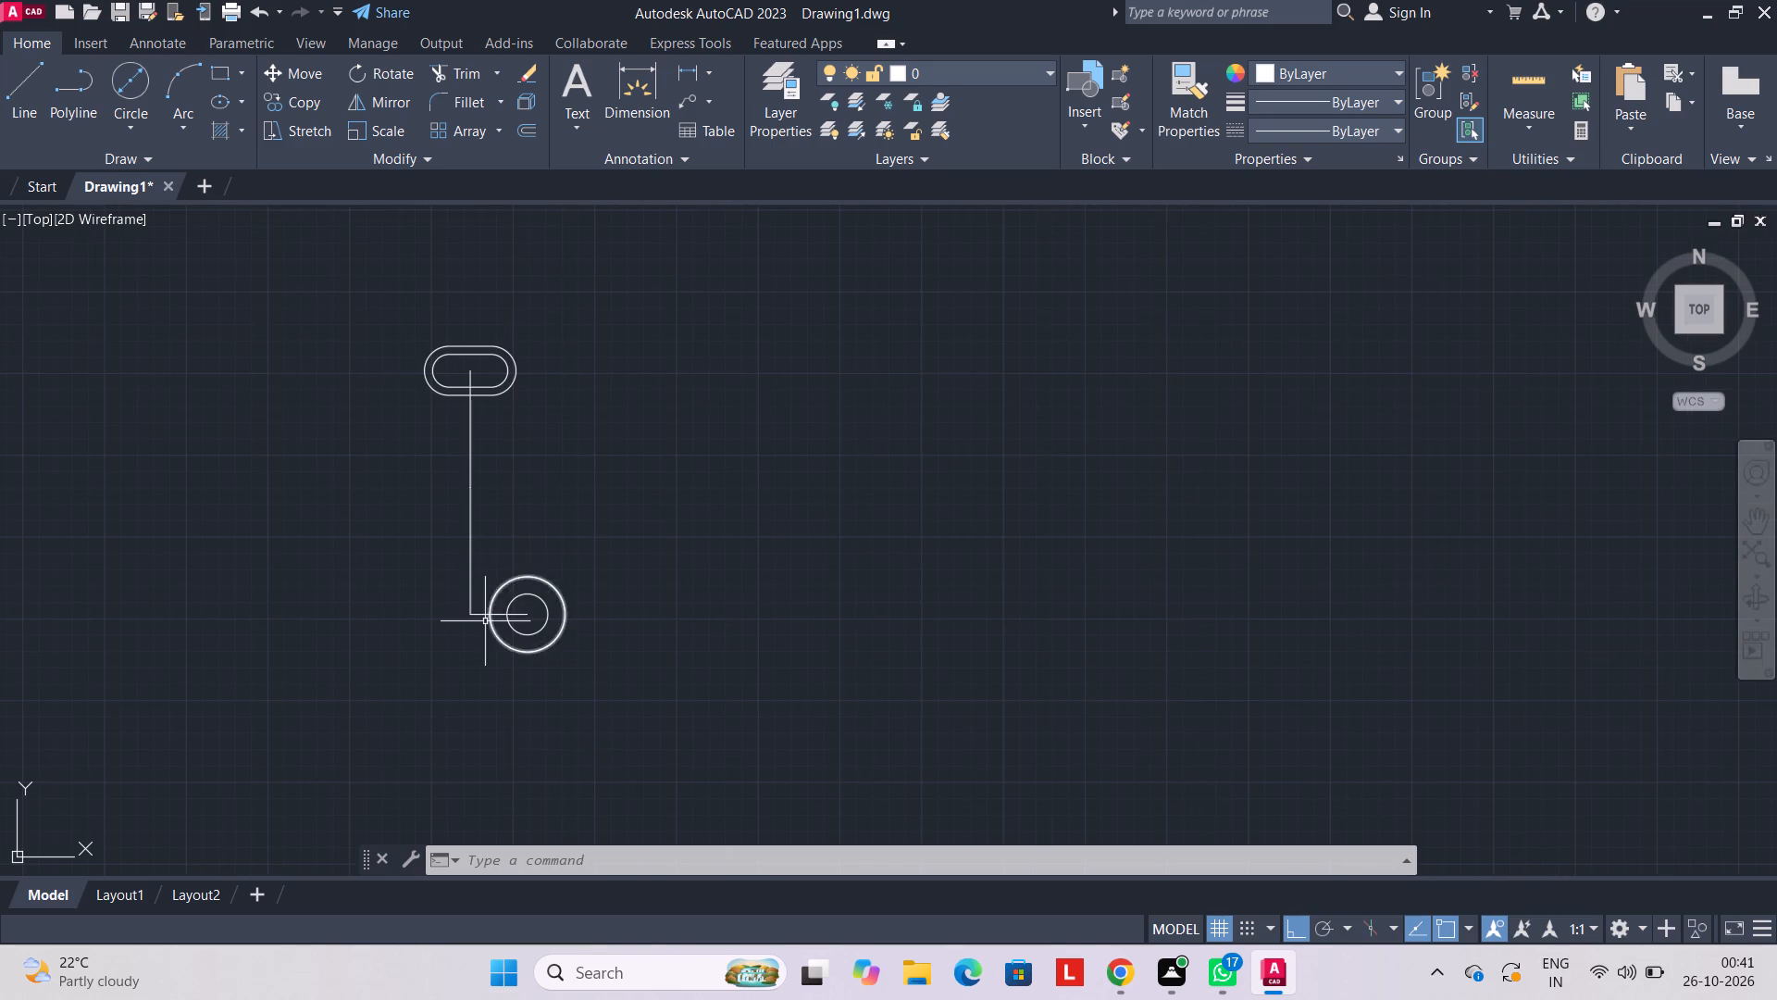
pyautogui.scroll(2, 499, 599)
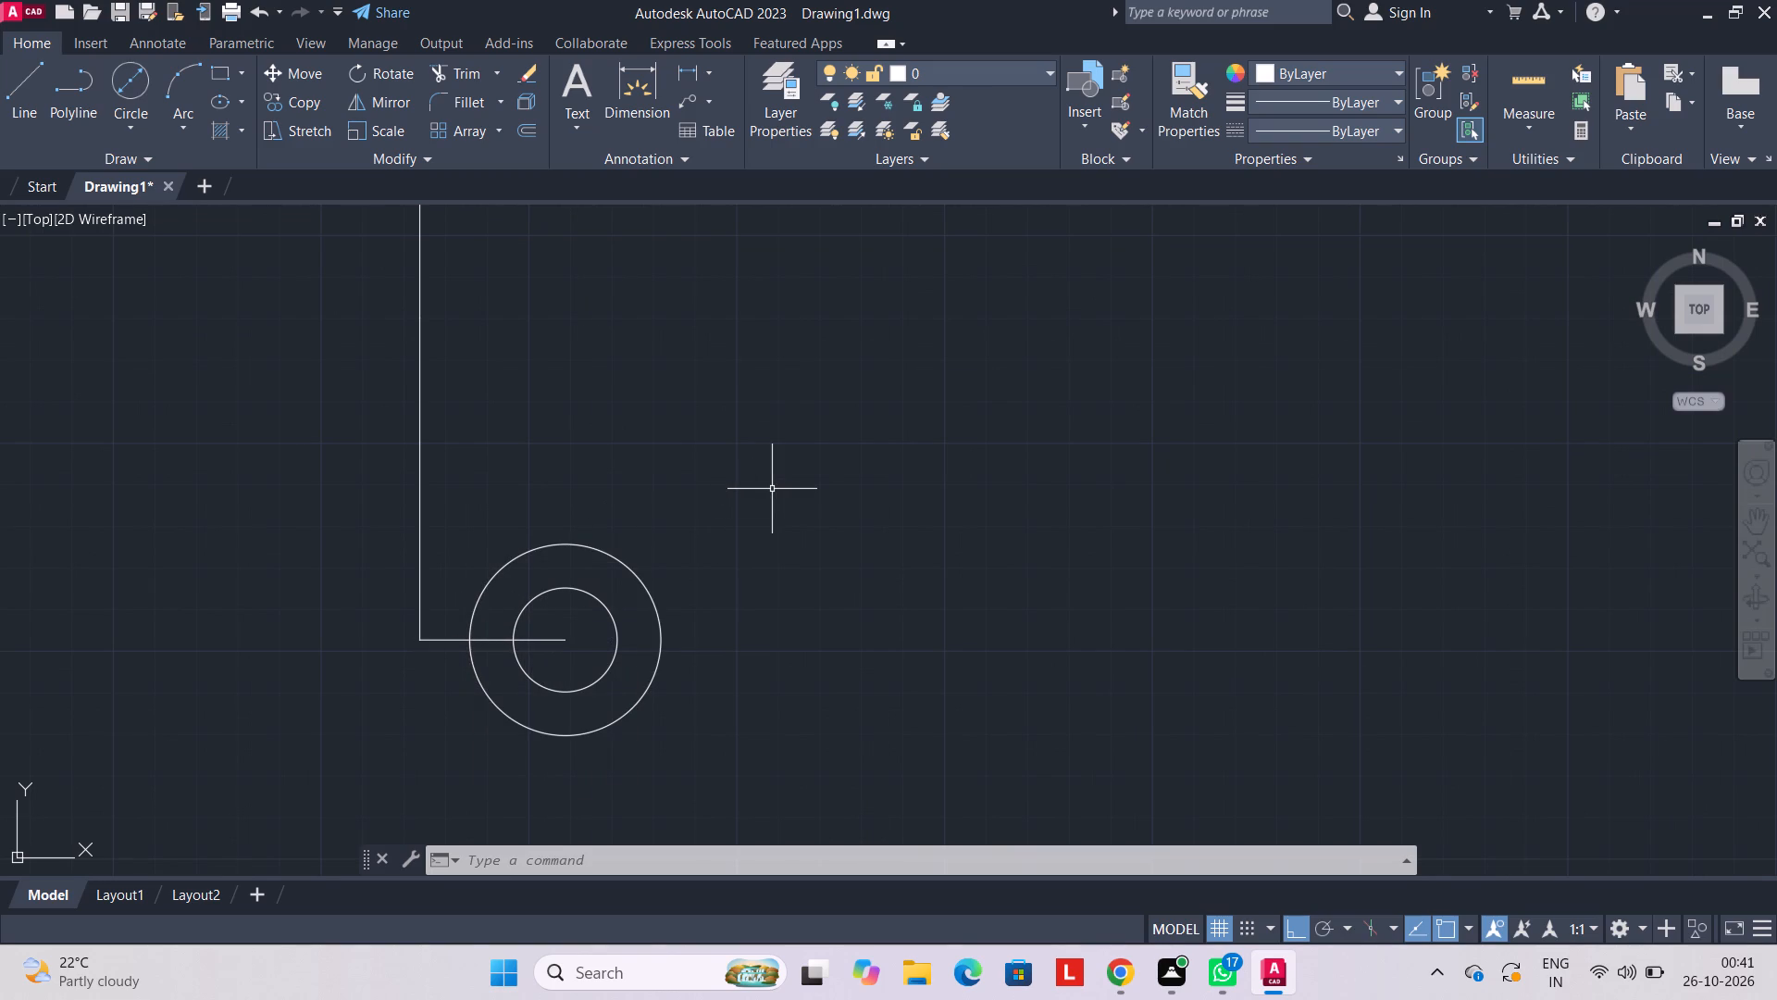
pyautogui.hotkey('ctrl', 'z')
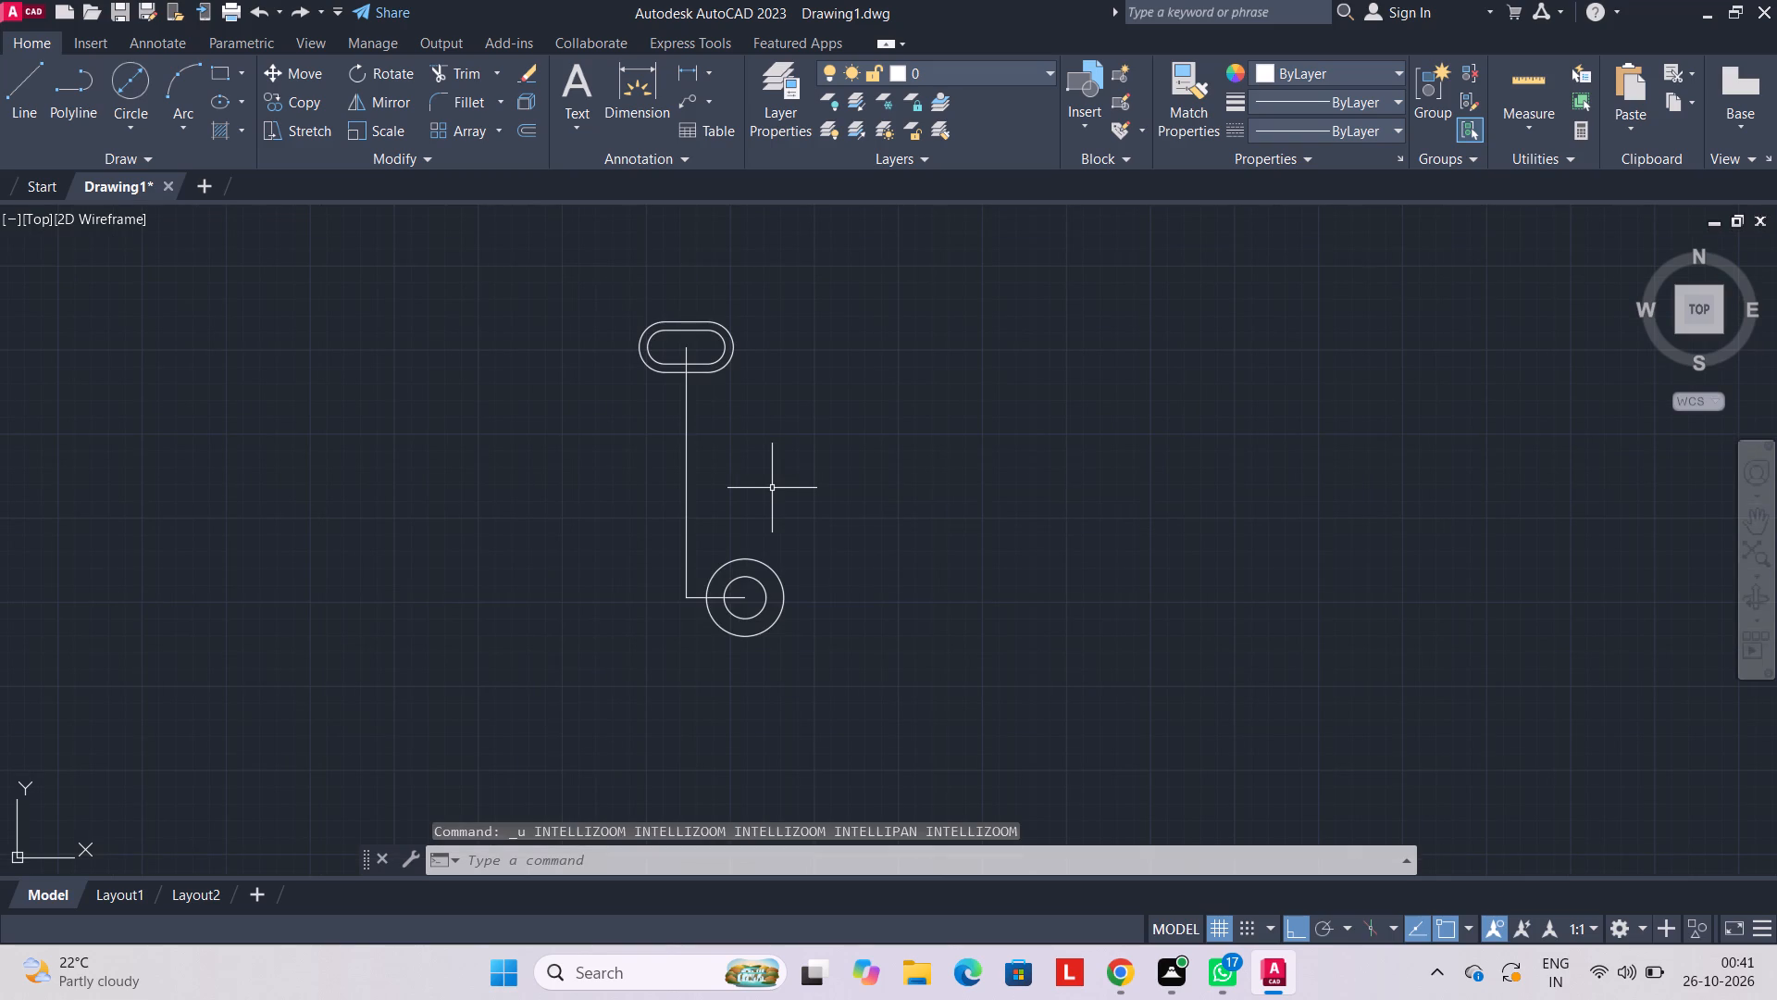
pyautogui.hotkey('ctrl', 'z')
pyautogui.hotkey('ctrl', 'z')
pyautogui.hotkey('ctrl', 'z')
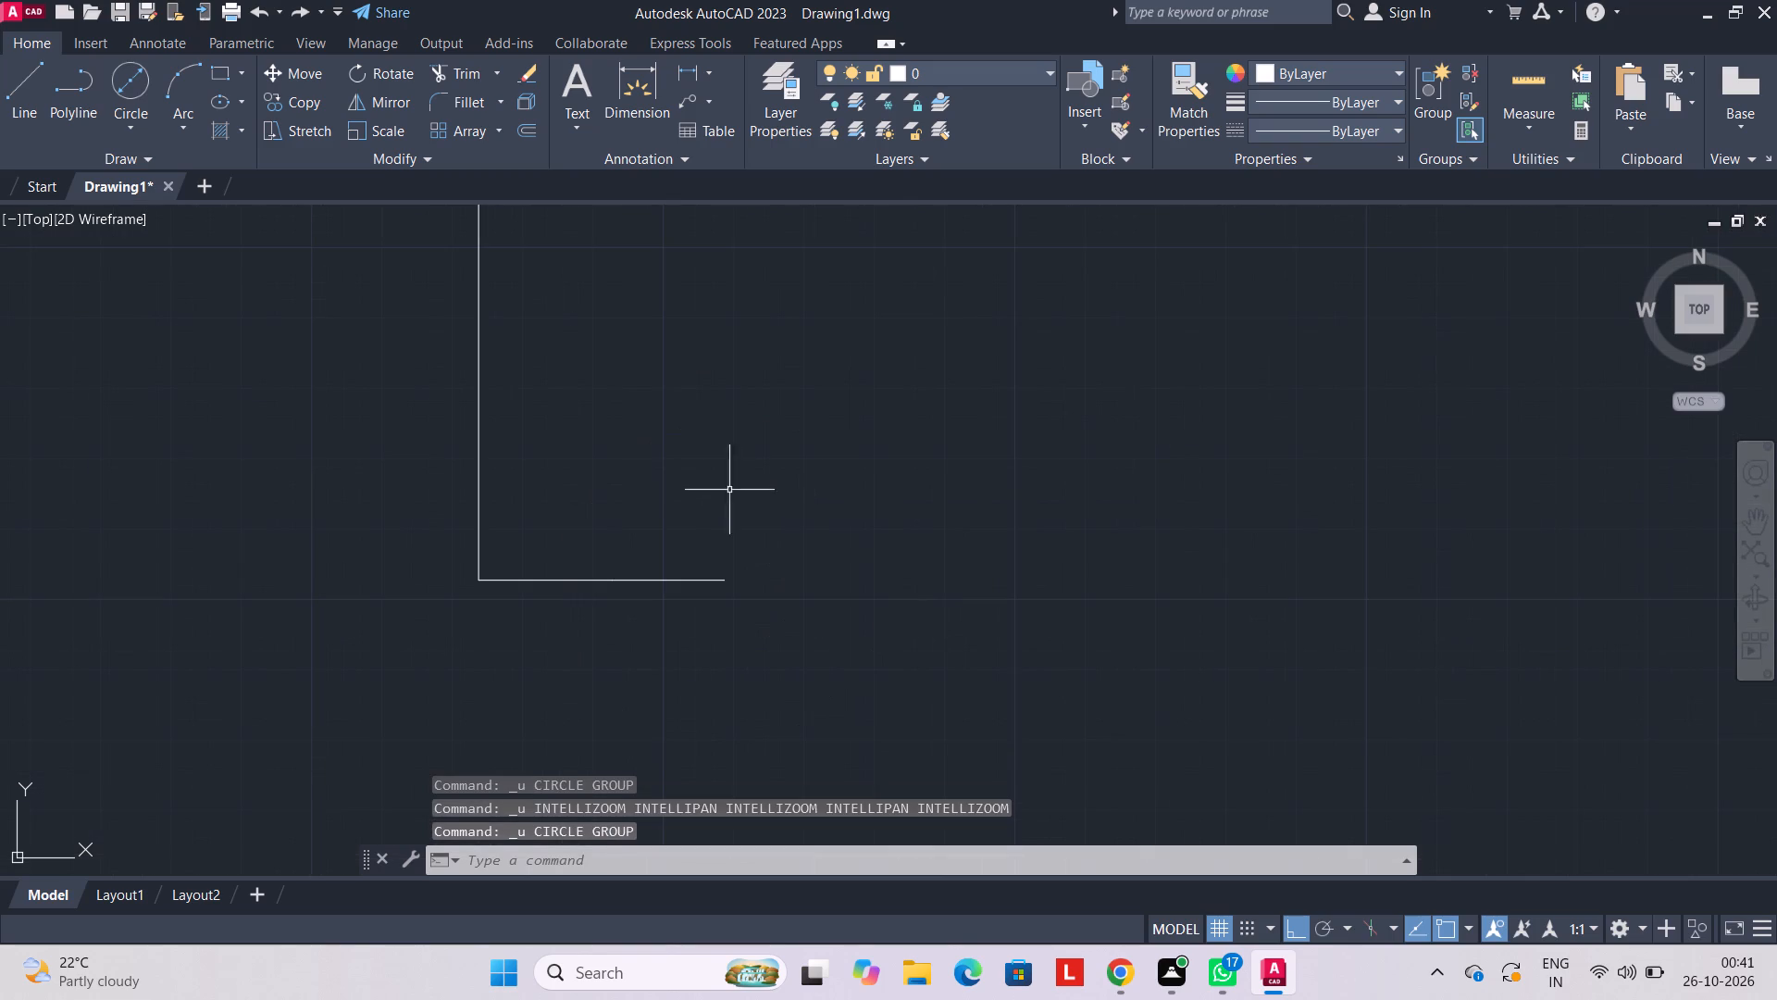
pyautogui.hotkey('ctrl', 'z')
pyautogui.hotkey('ctrl', 'z')
pyautogui.hotkey('ctrl', 'z')
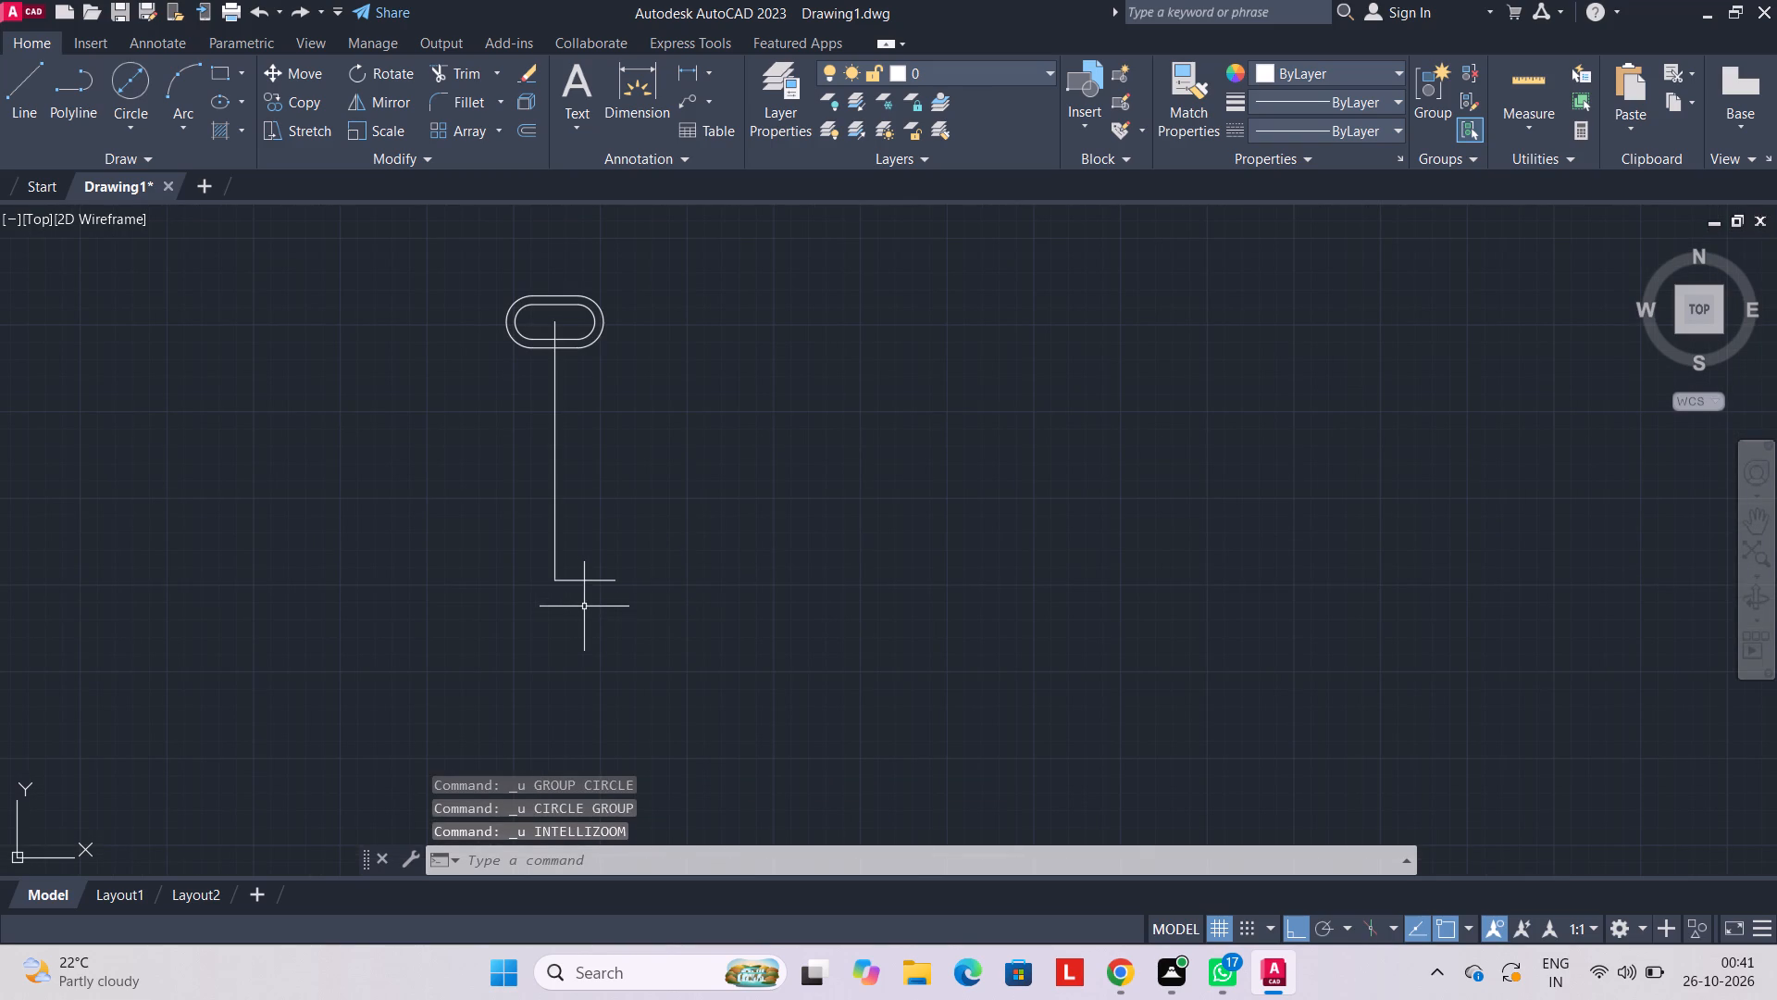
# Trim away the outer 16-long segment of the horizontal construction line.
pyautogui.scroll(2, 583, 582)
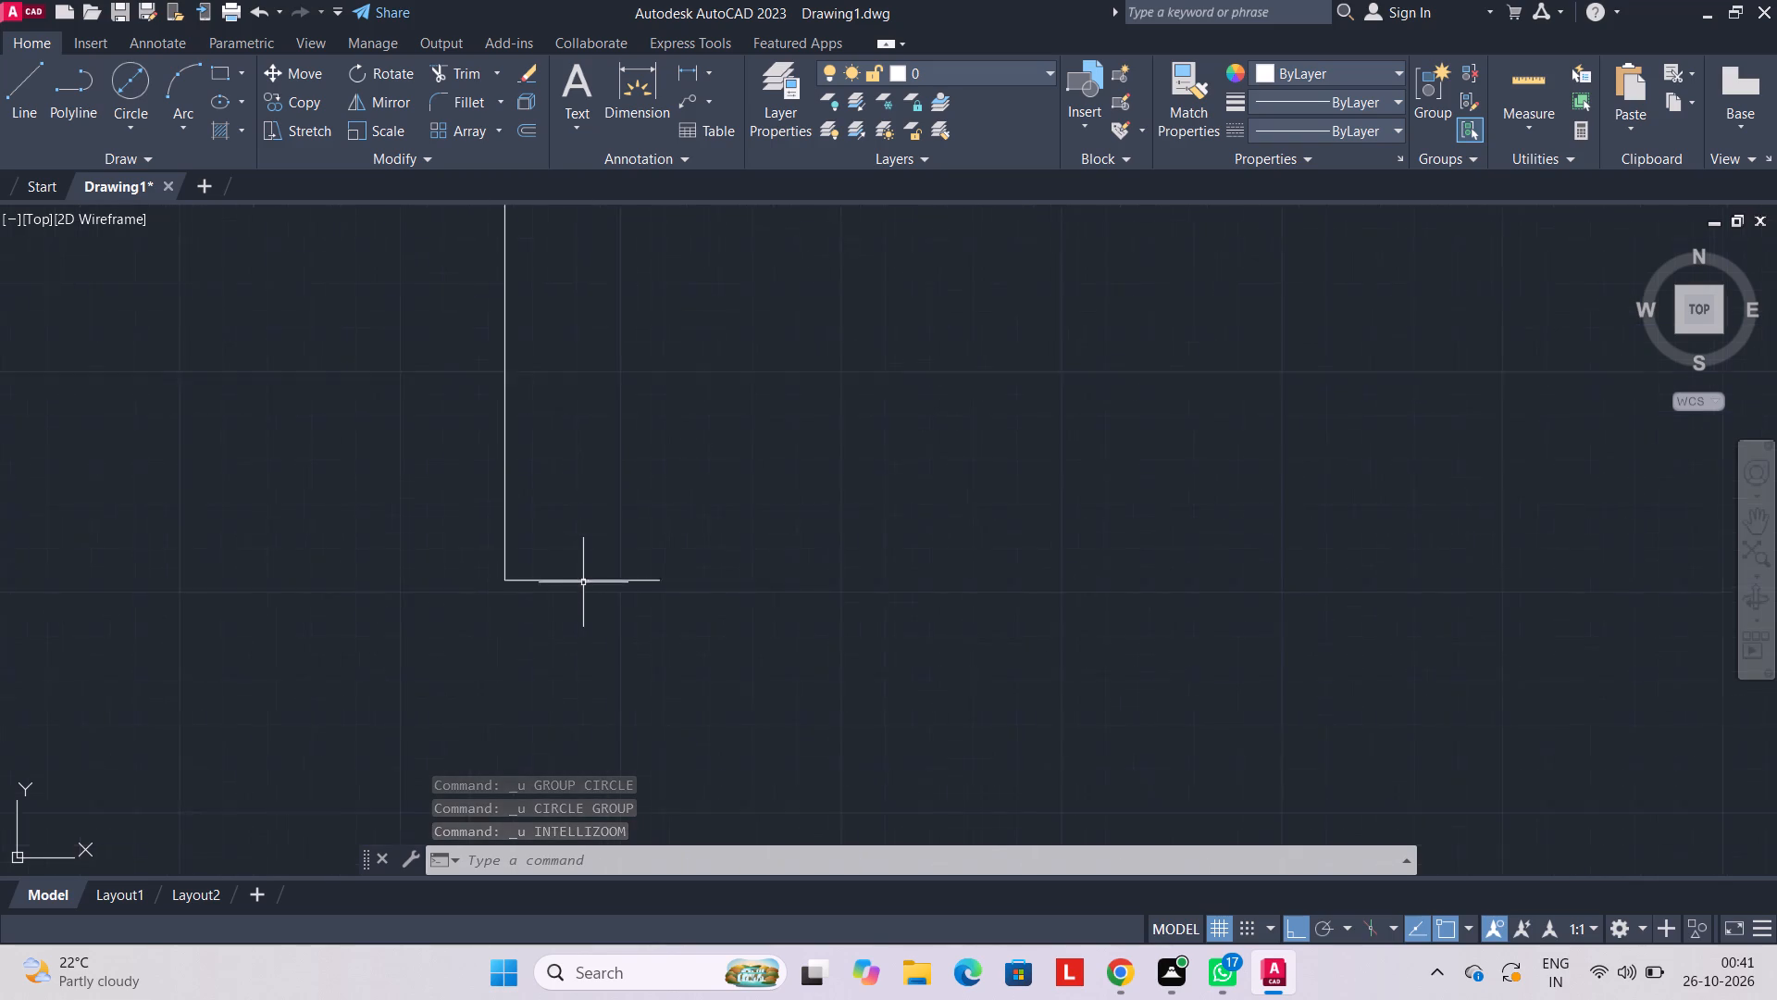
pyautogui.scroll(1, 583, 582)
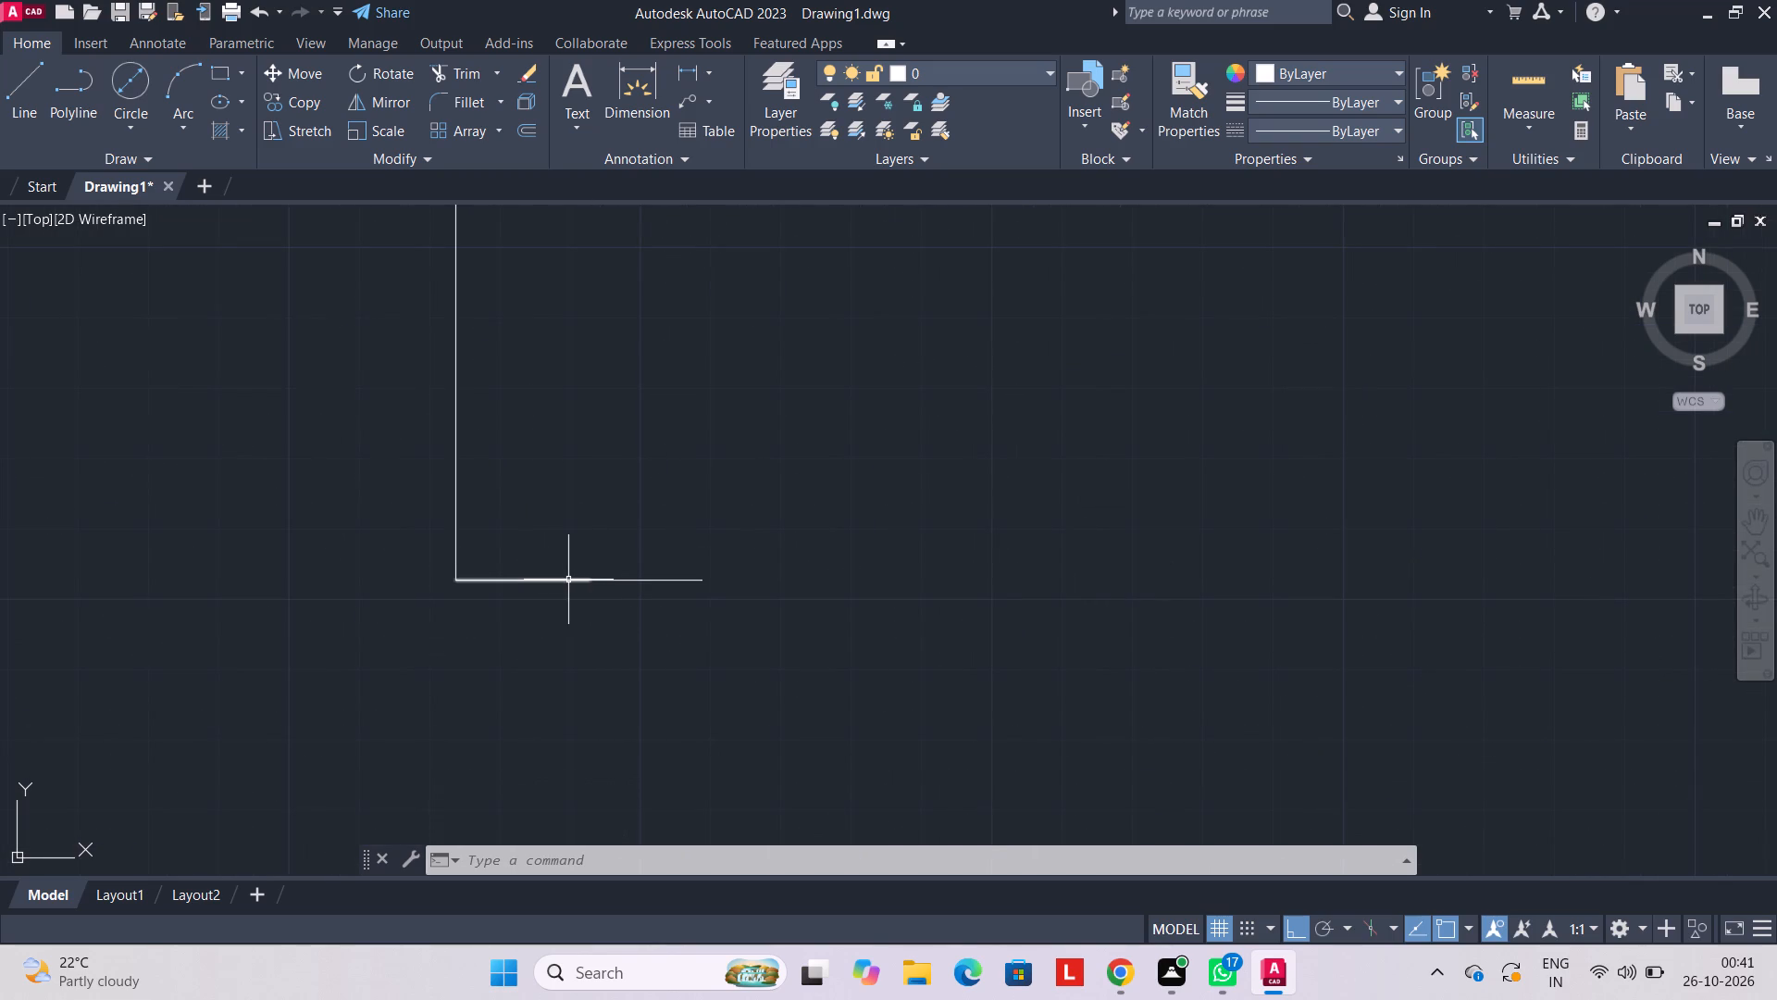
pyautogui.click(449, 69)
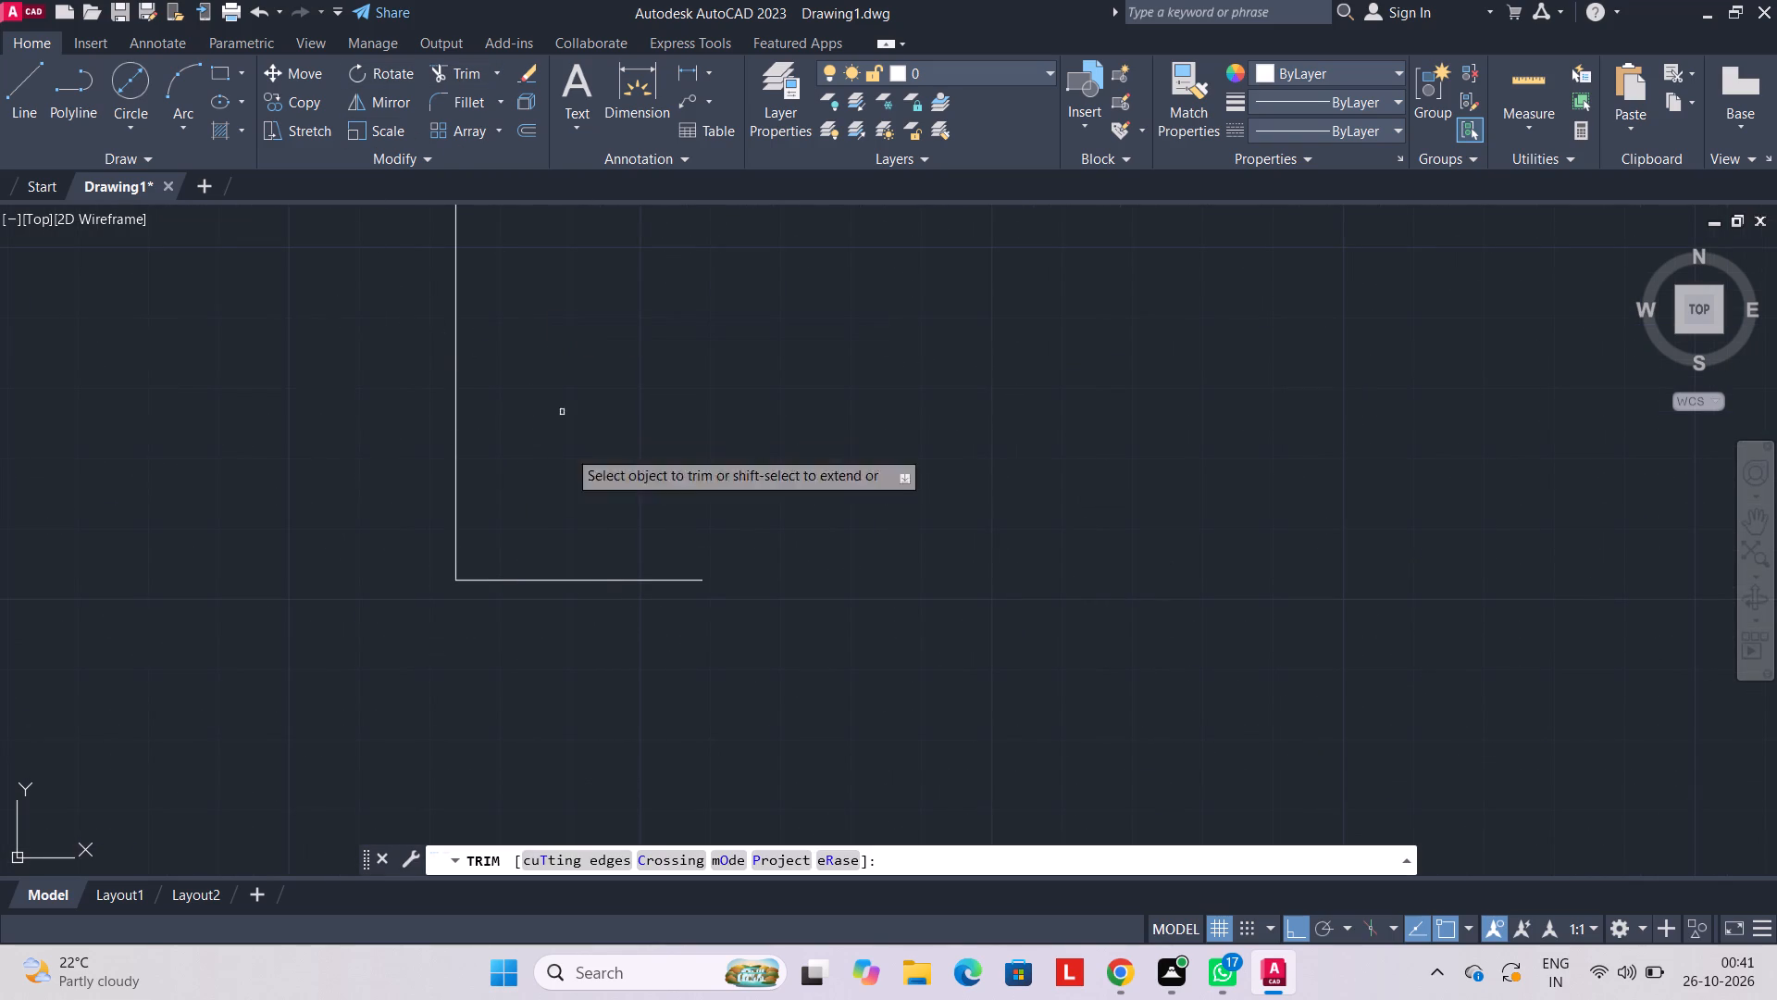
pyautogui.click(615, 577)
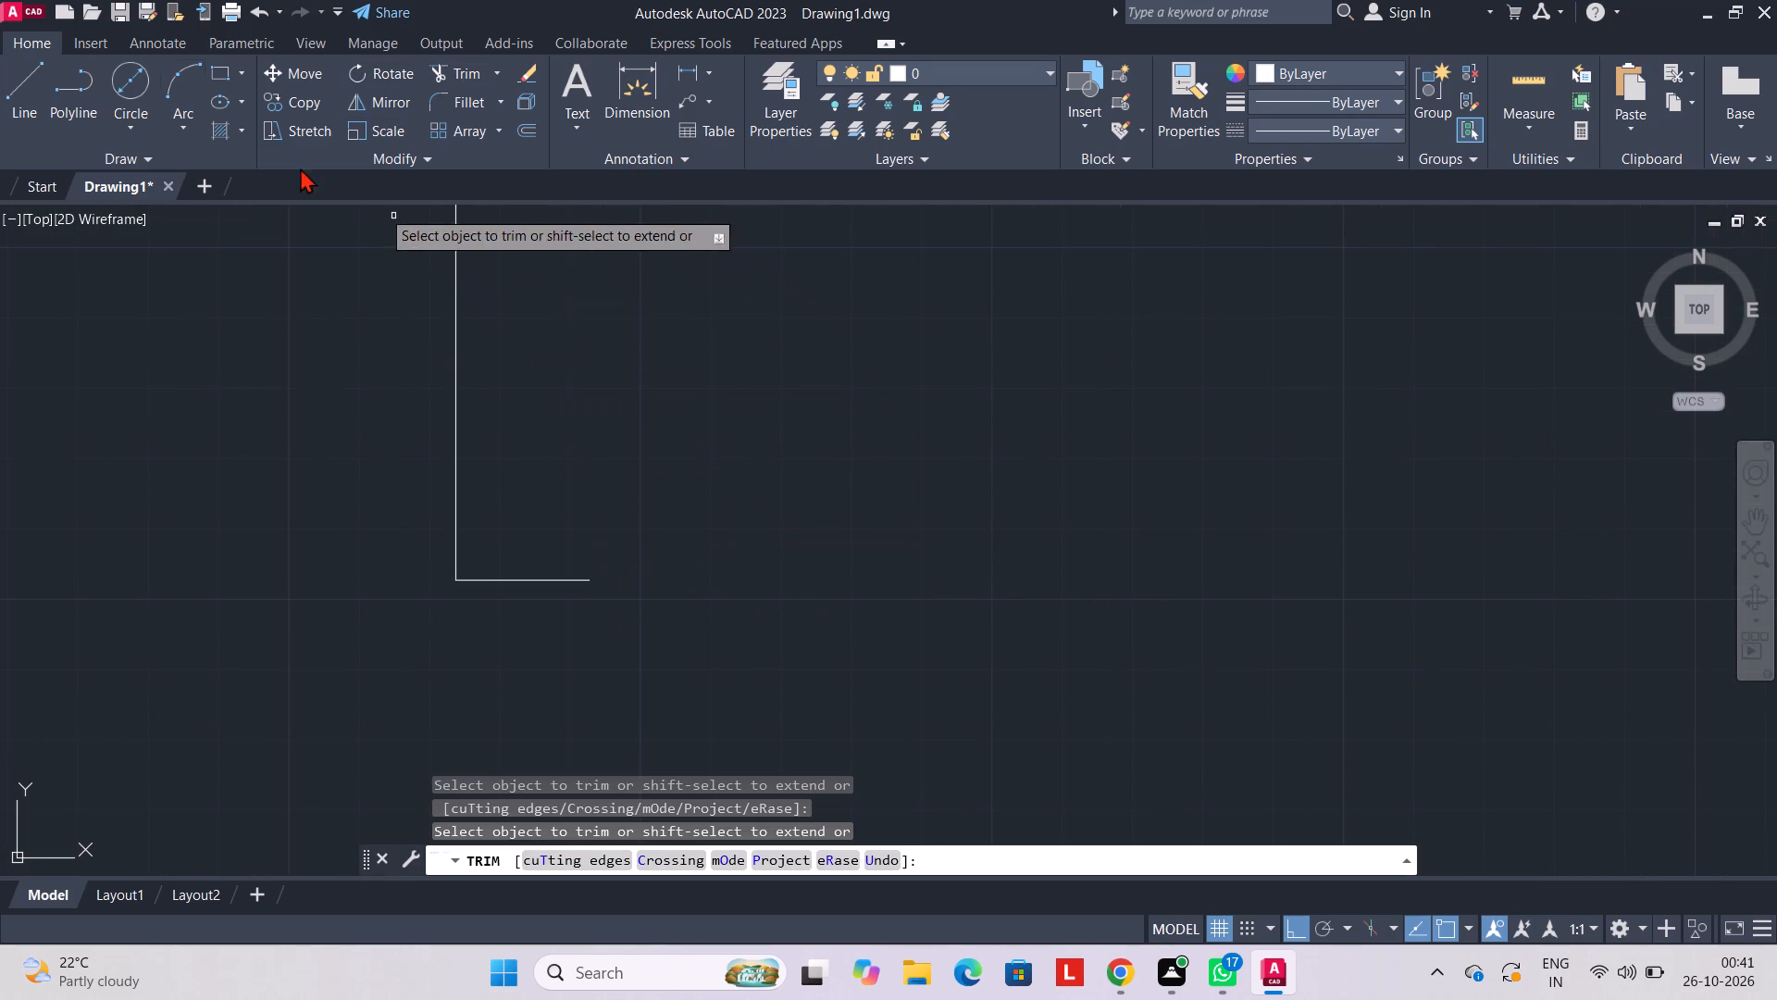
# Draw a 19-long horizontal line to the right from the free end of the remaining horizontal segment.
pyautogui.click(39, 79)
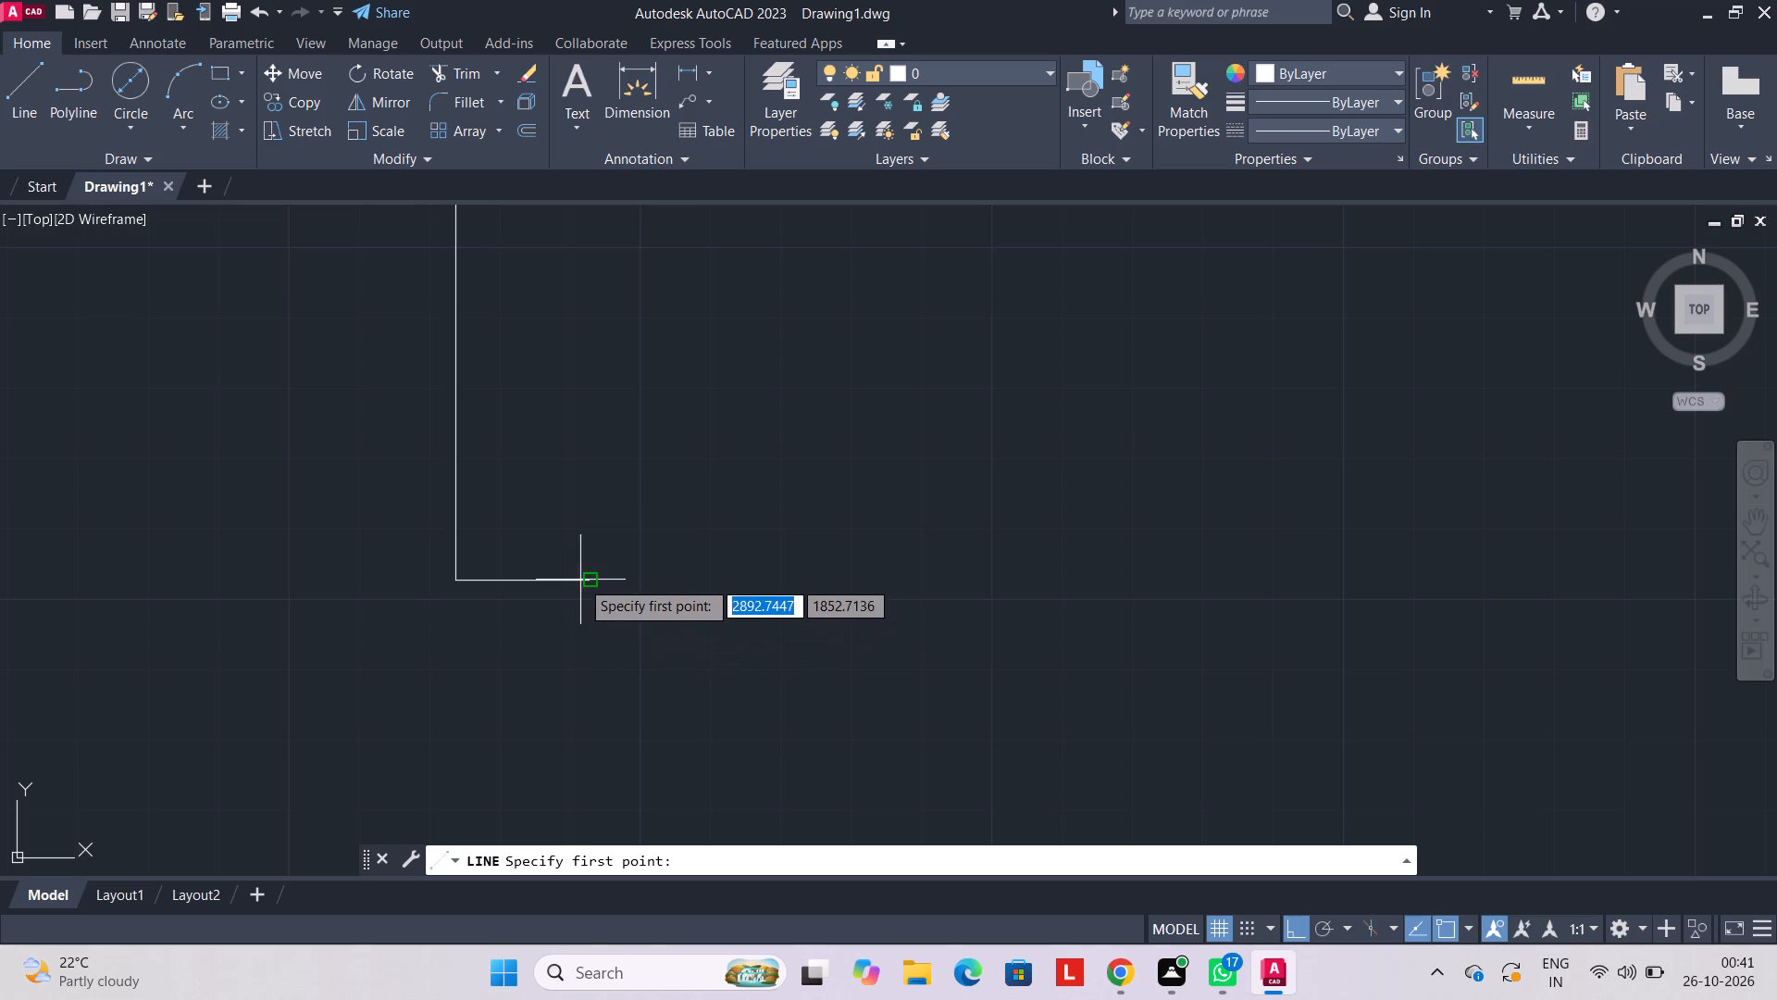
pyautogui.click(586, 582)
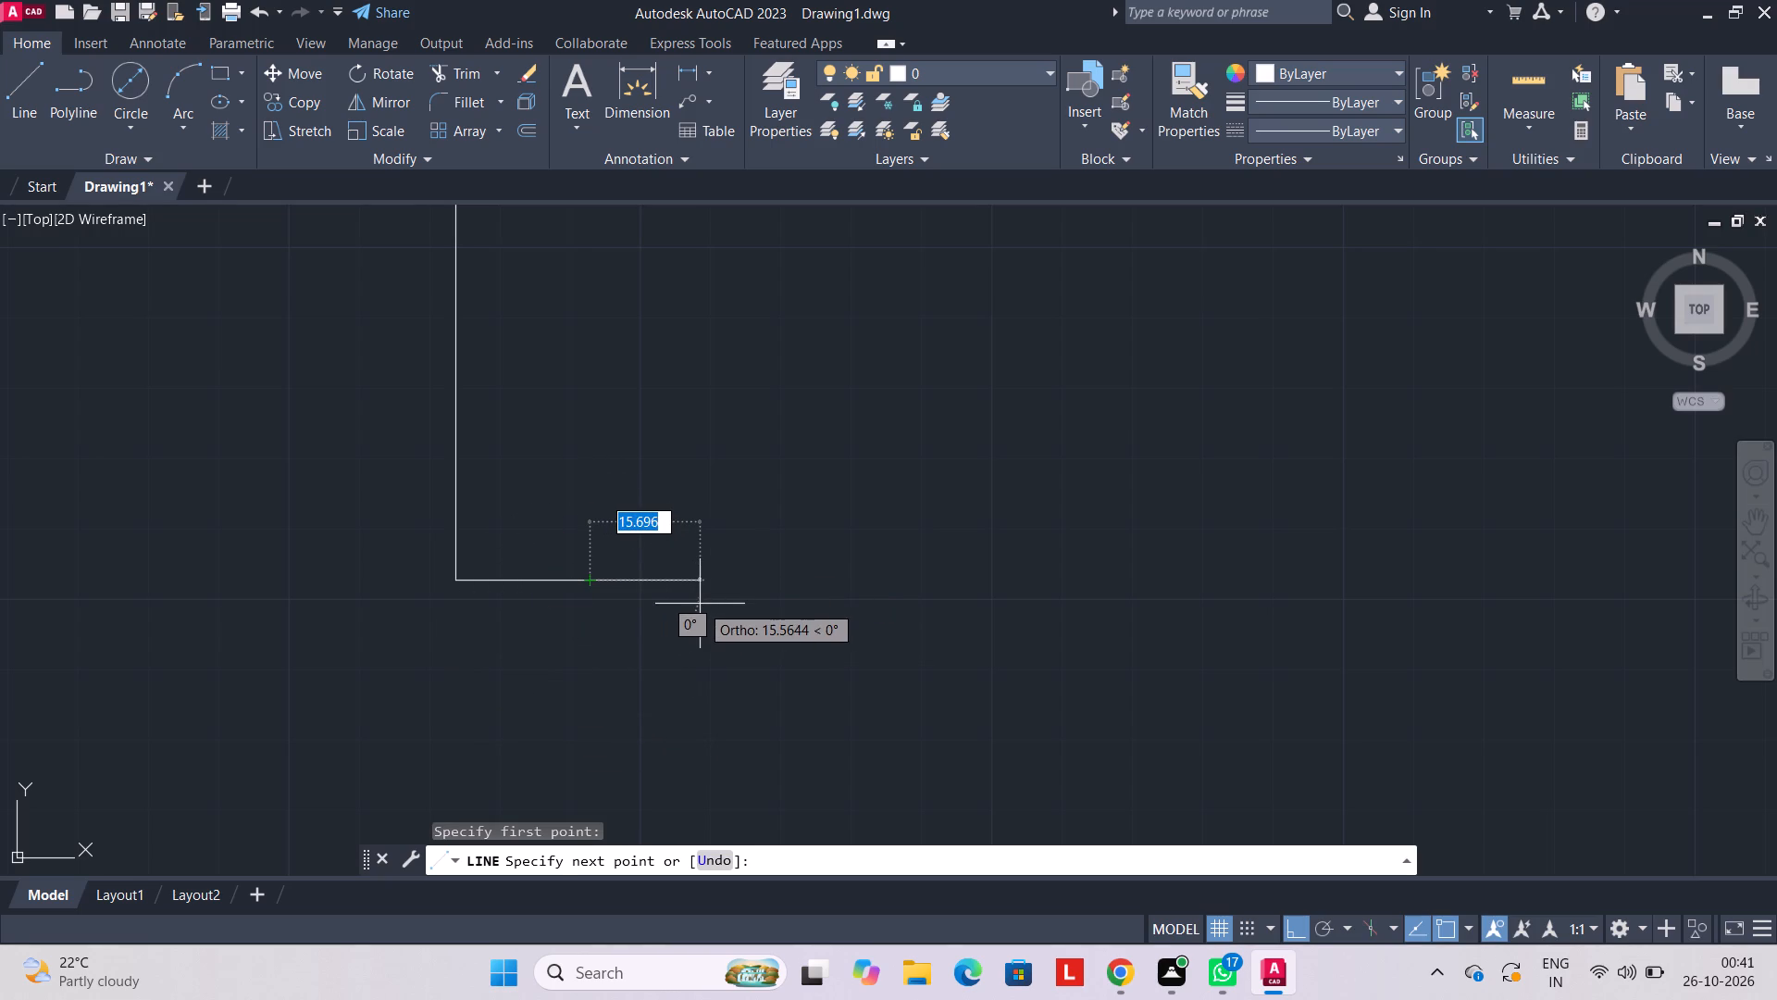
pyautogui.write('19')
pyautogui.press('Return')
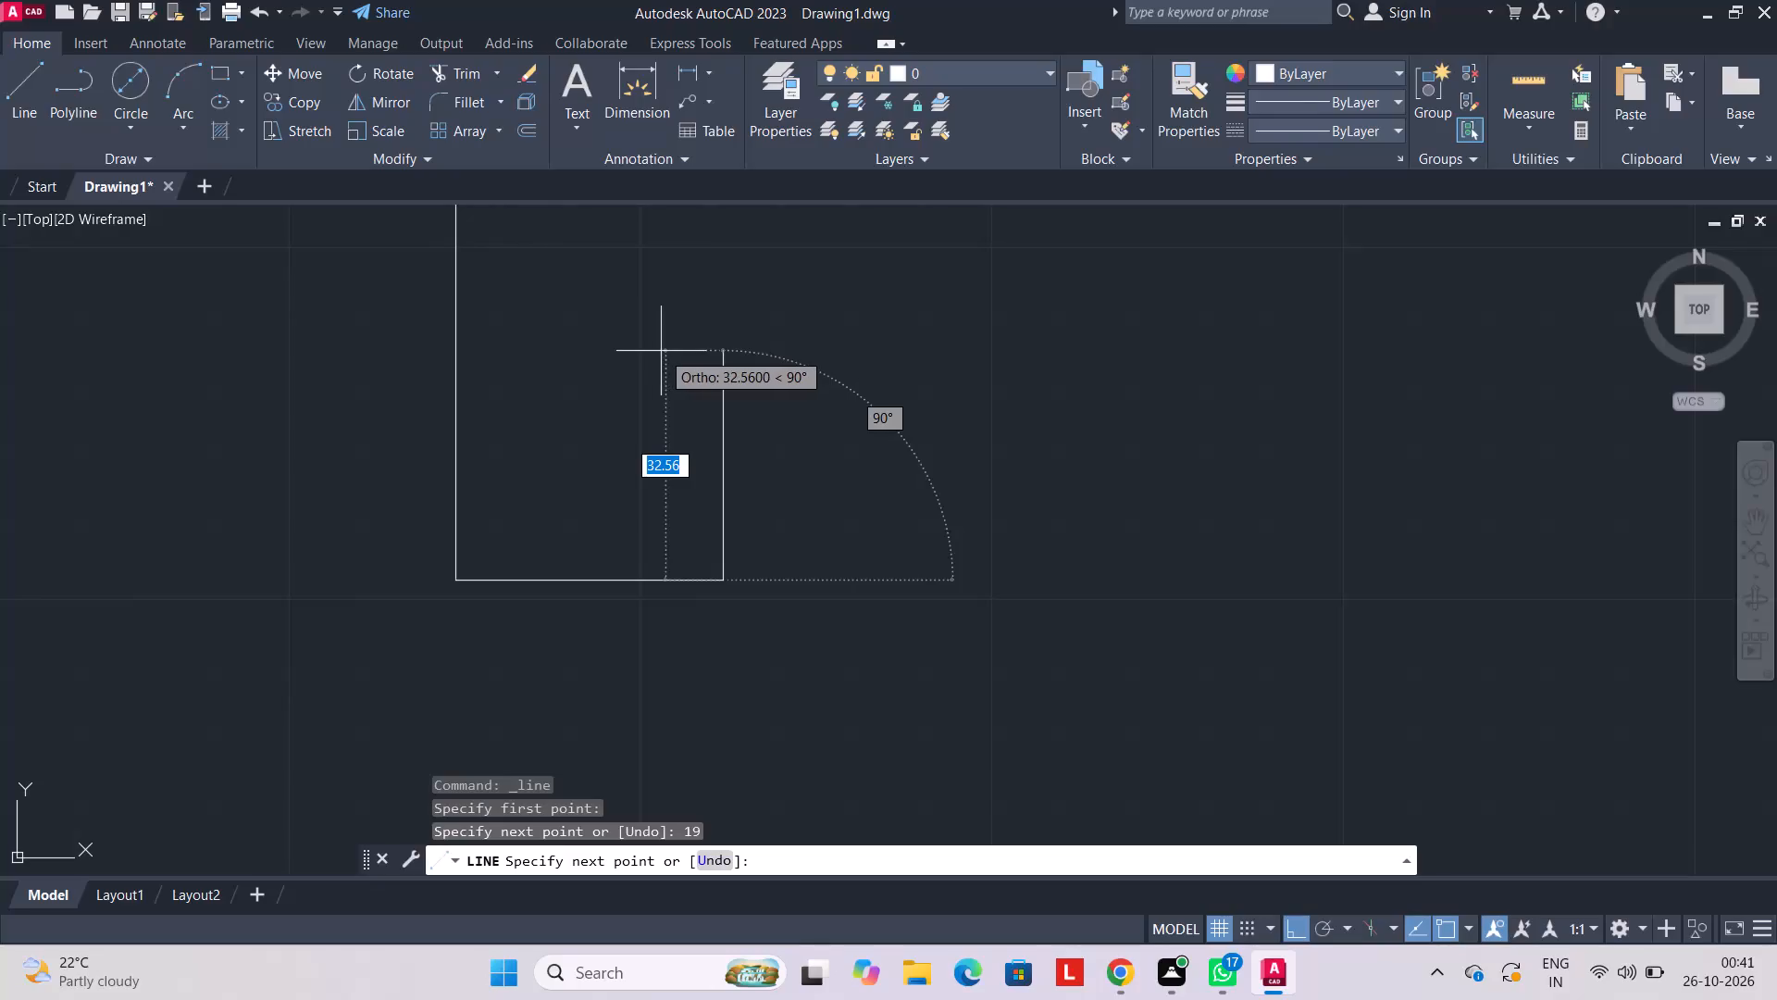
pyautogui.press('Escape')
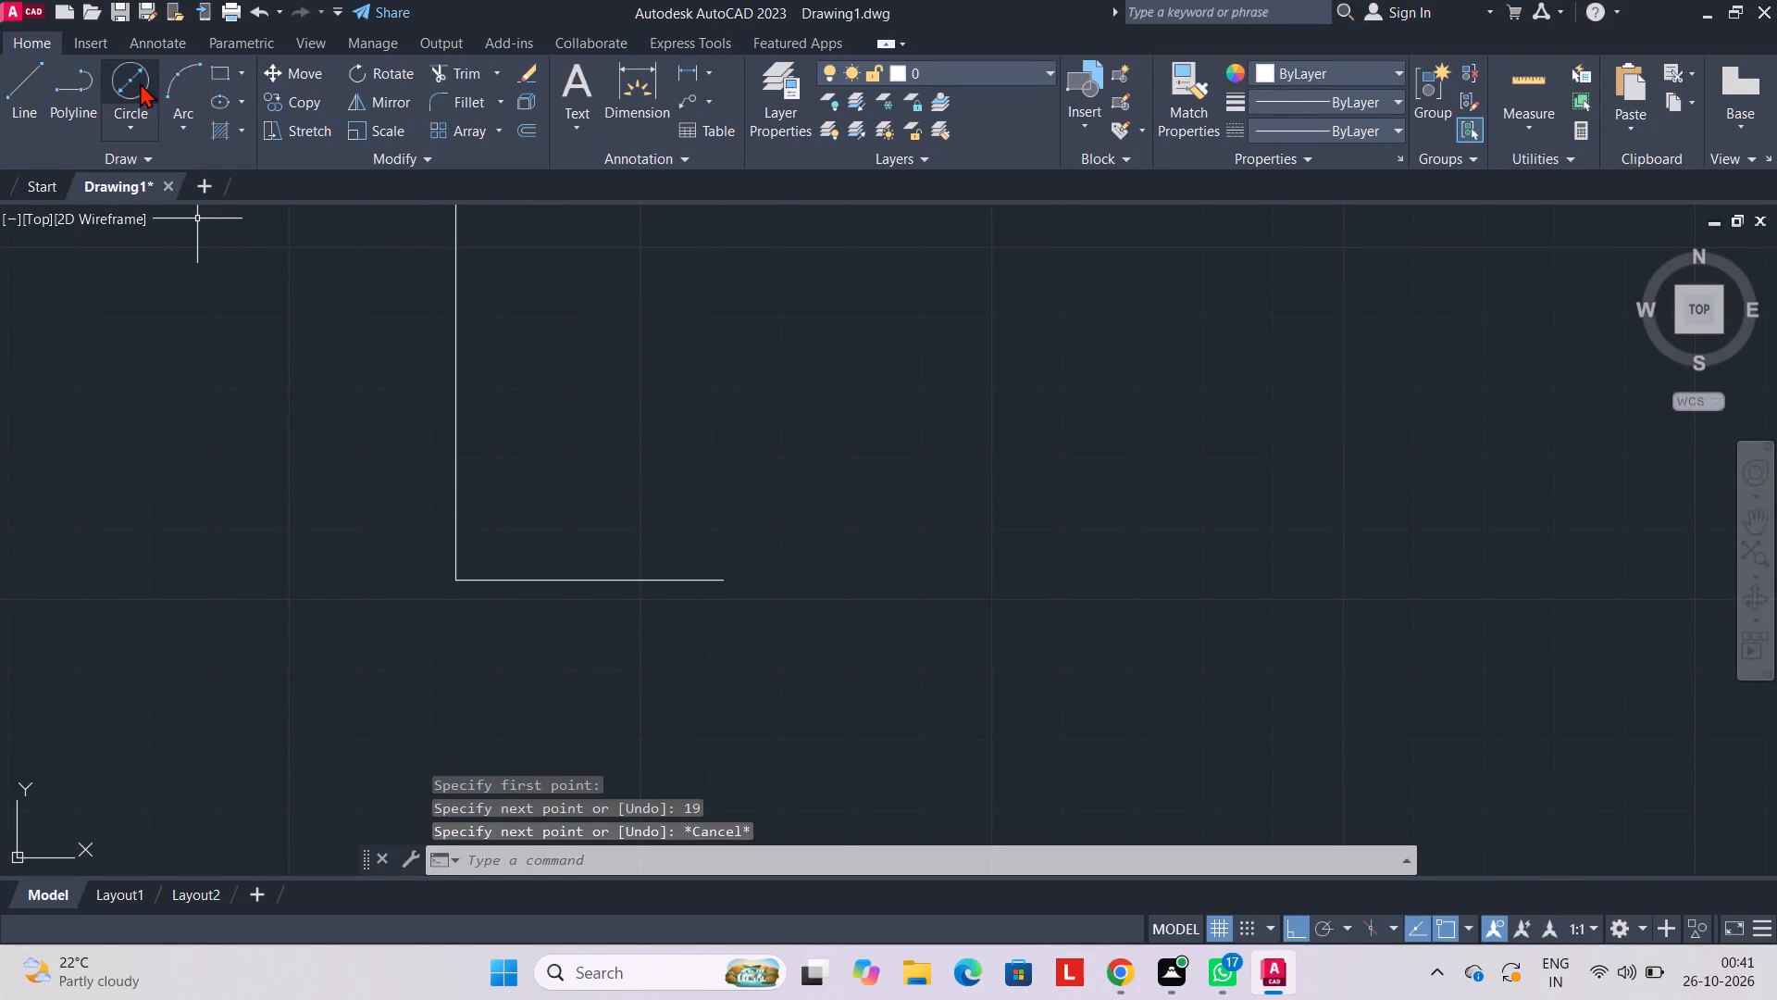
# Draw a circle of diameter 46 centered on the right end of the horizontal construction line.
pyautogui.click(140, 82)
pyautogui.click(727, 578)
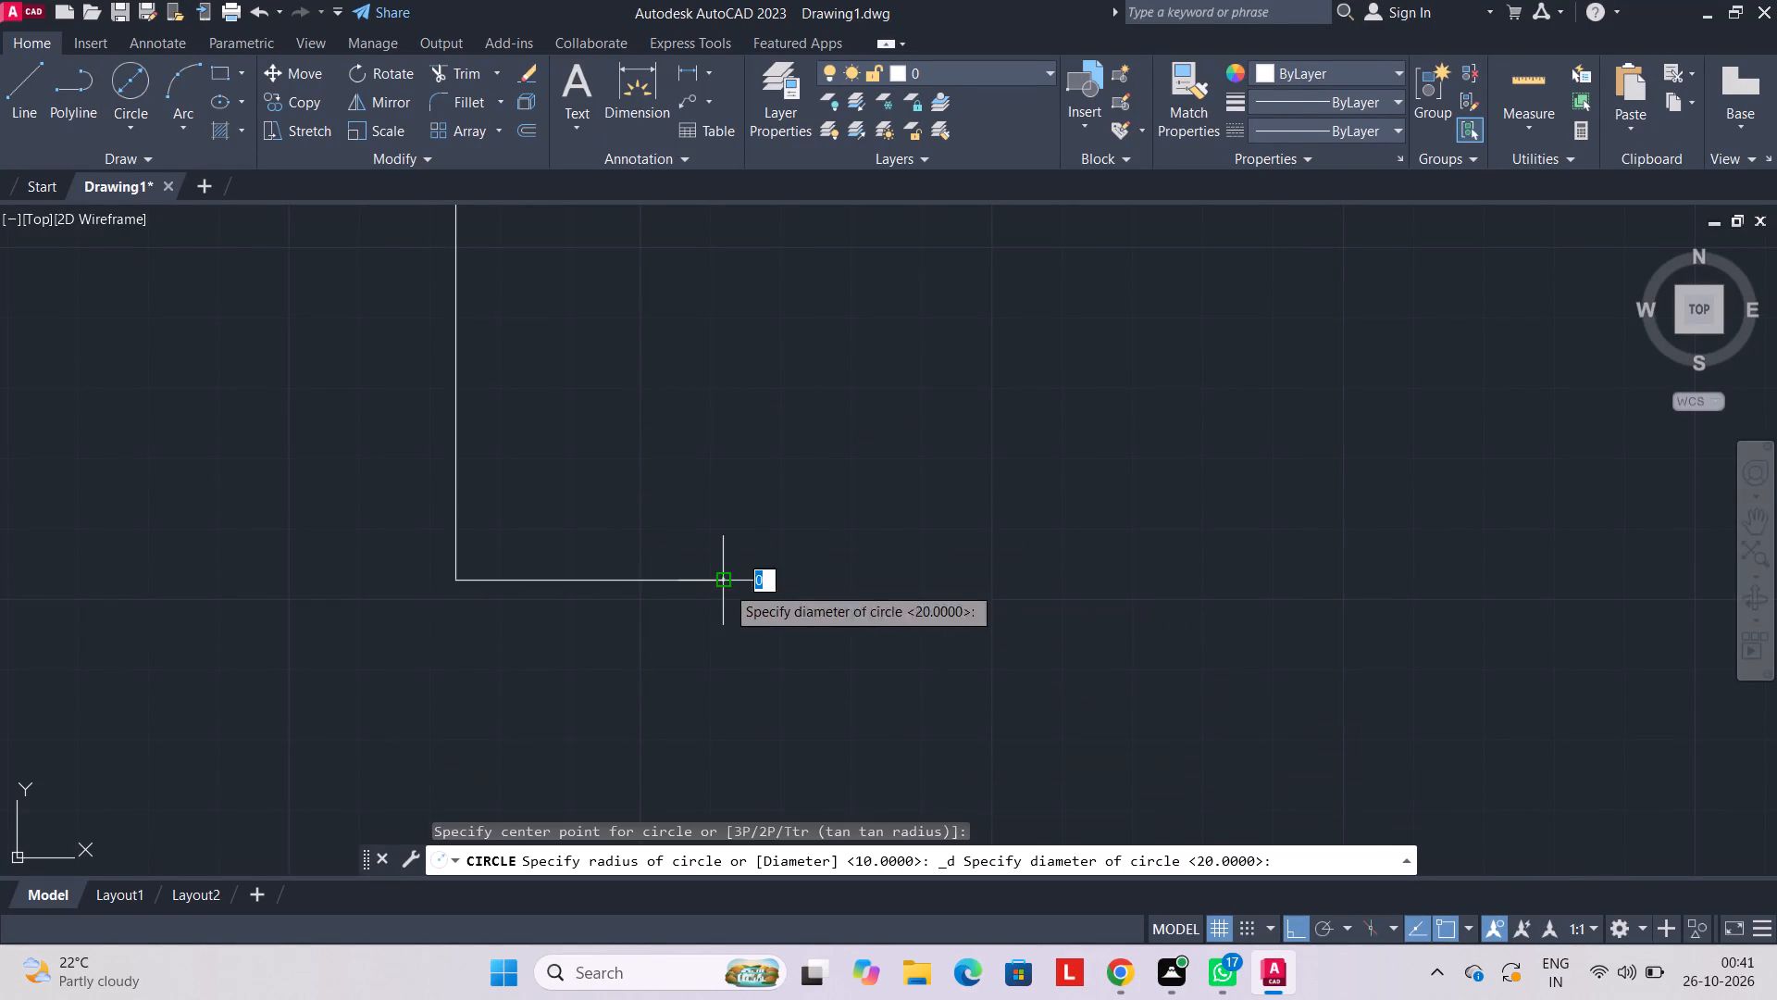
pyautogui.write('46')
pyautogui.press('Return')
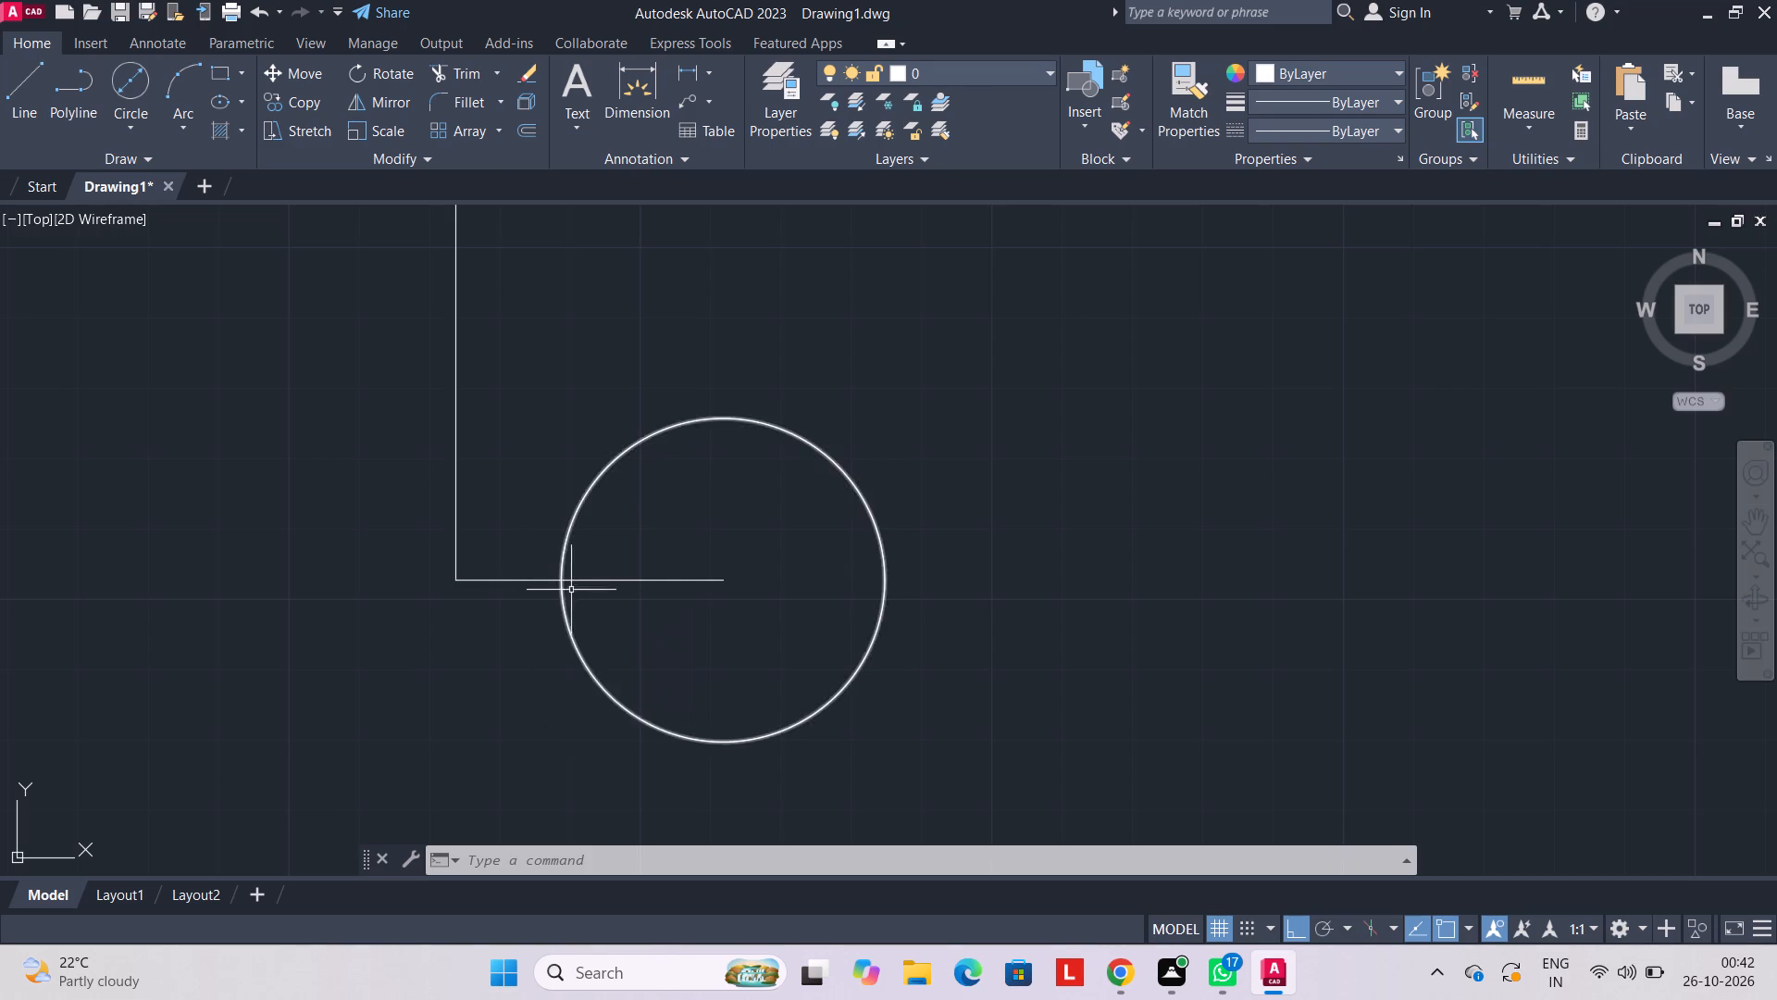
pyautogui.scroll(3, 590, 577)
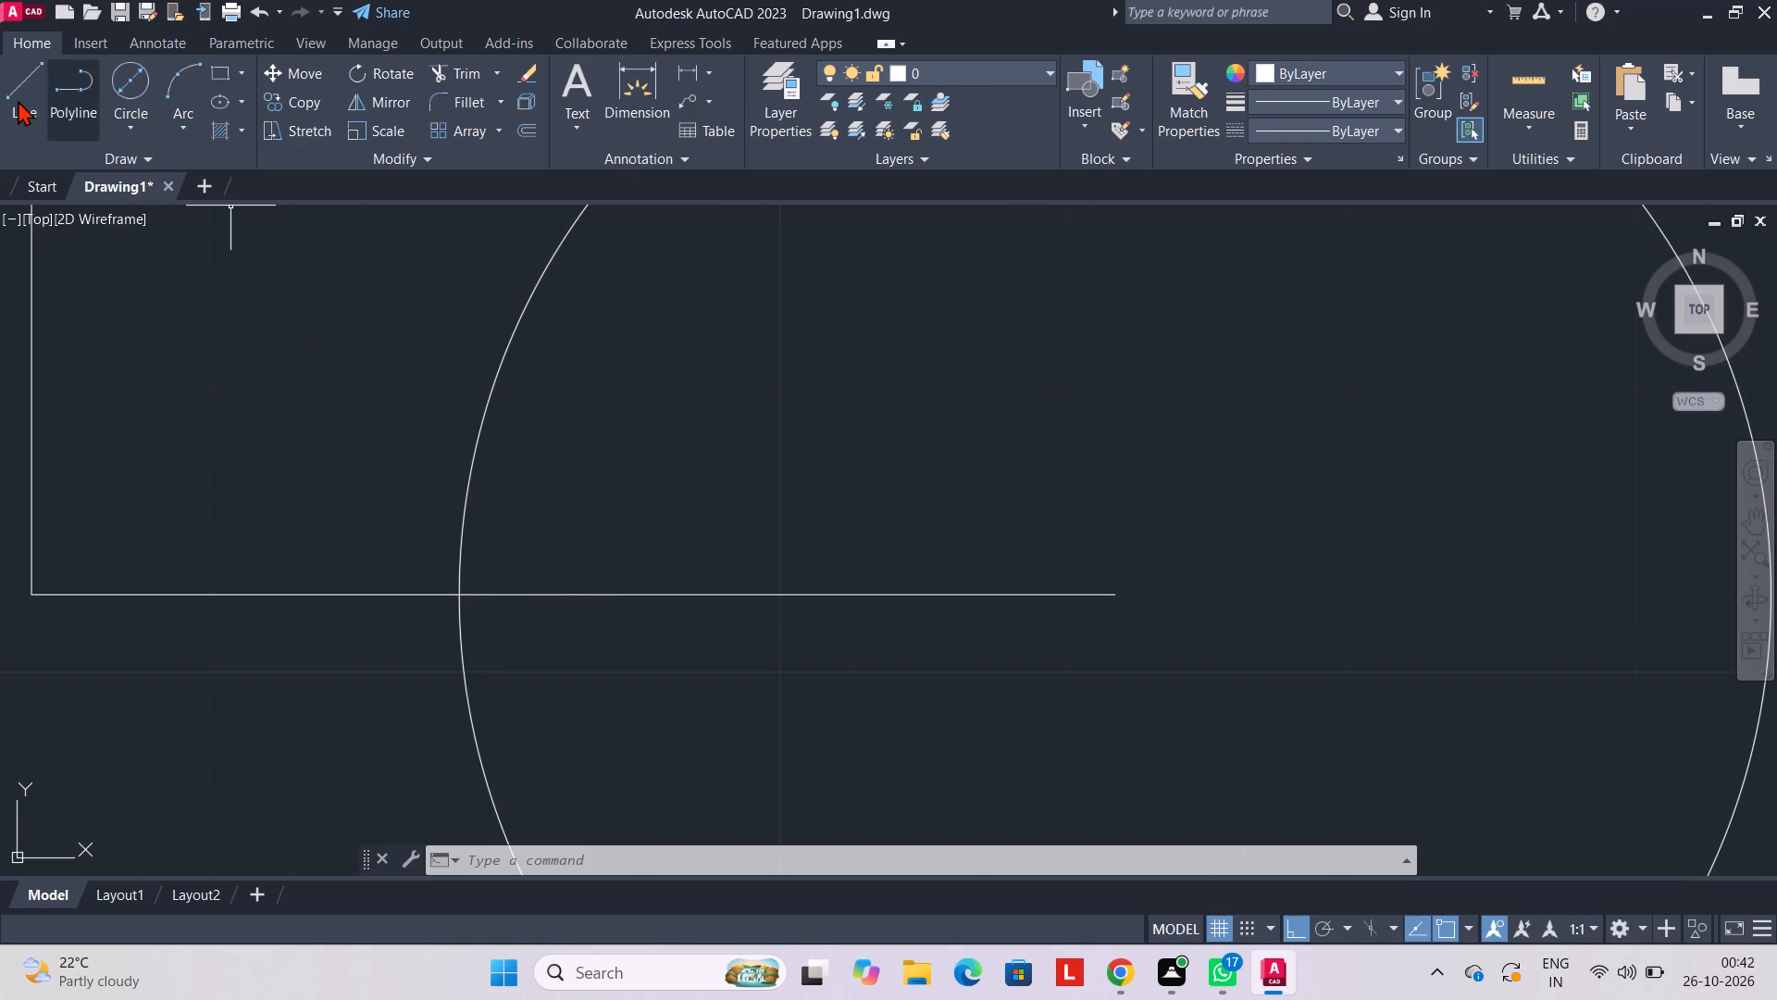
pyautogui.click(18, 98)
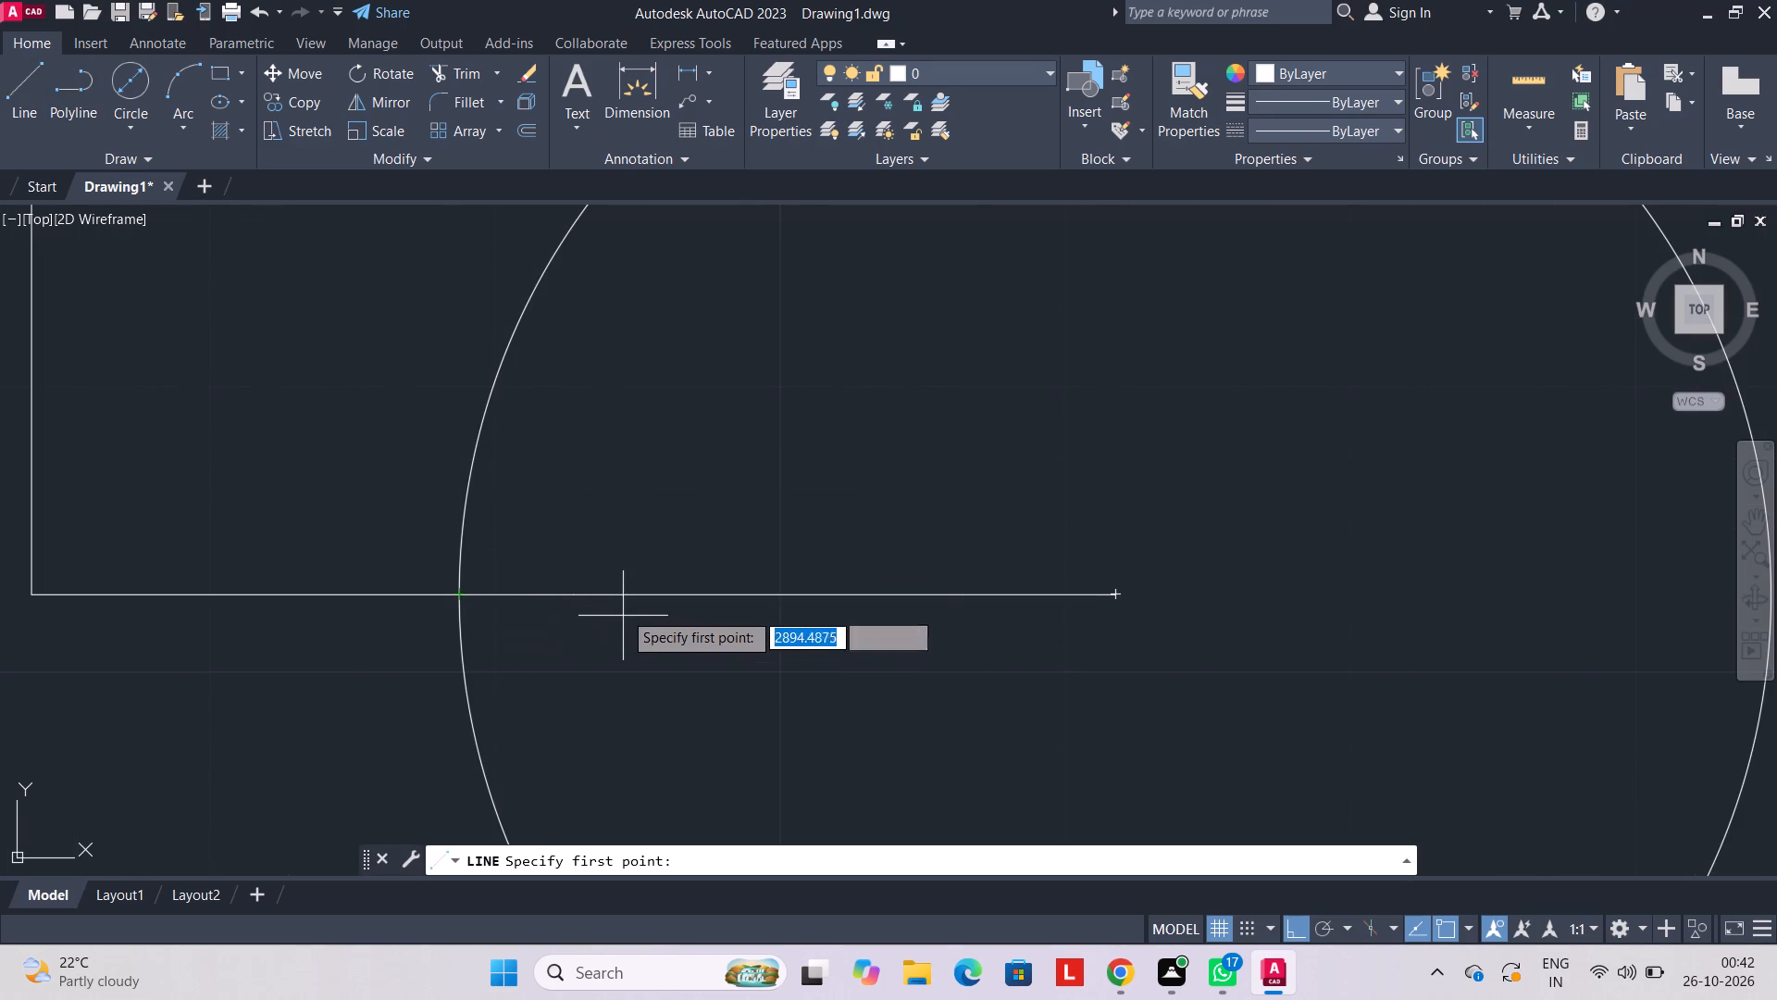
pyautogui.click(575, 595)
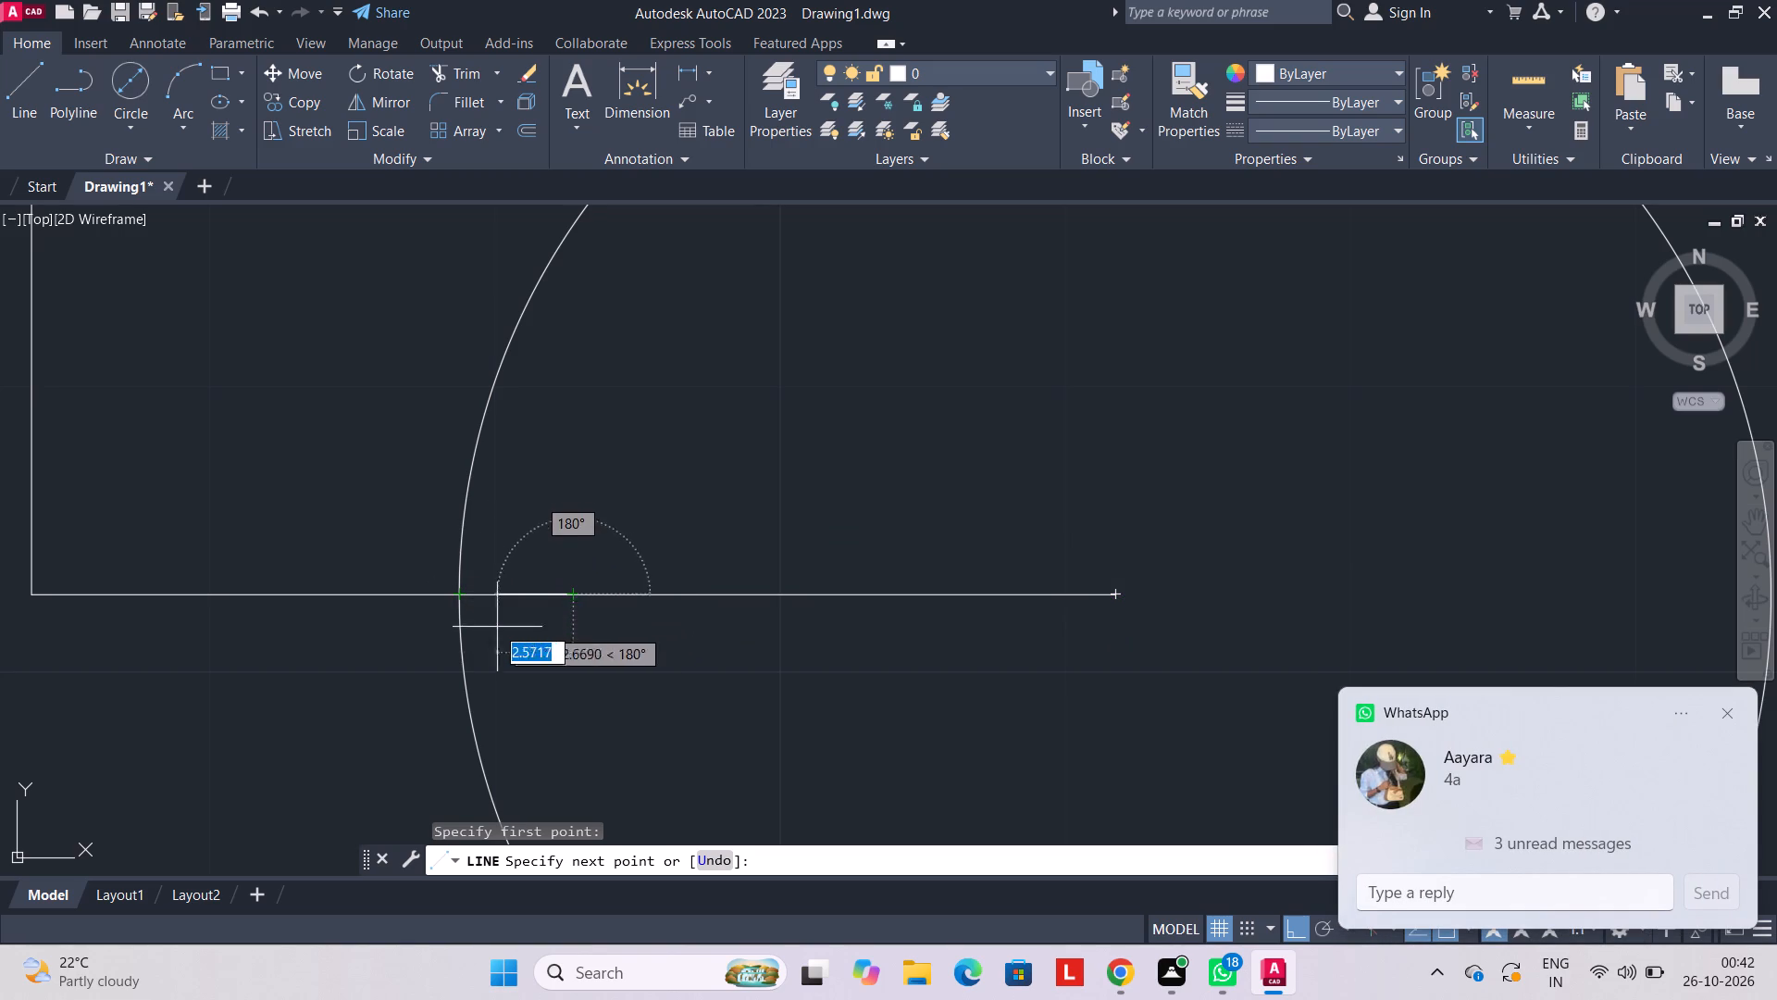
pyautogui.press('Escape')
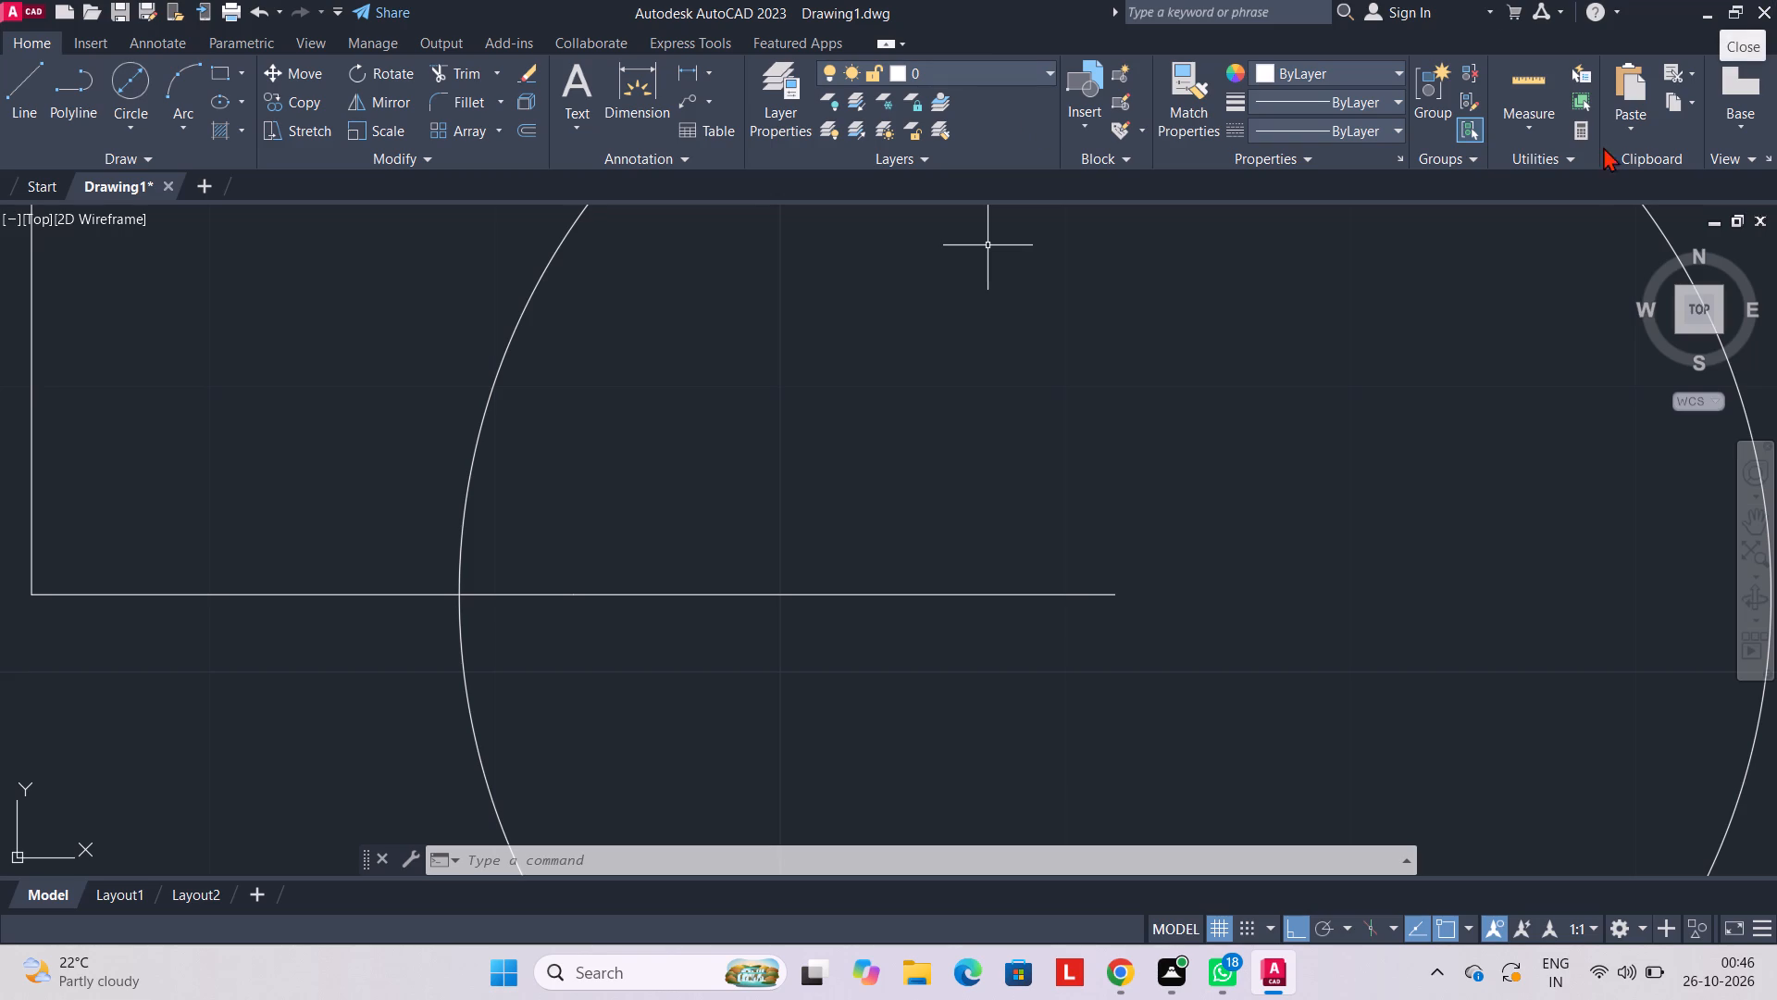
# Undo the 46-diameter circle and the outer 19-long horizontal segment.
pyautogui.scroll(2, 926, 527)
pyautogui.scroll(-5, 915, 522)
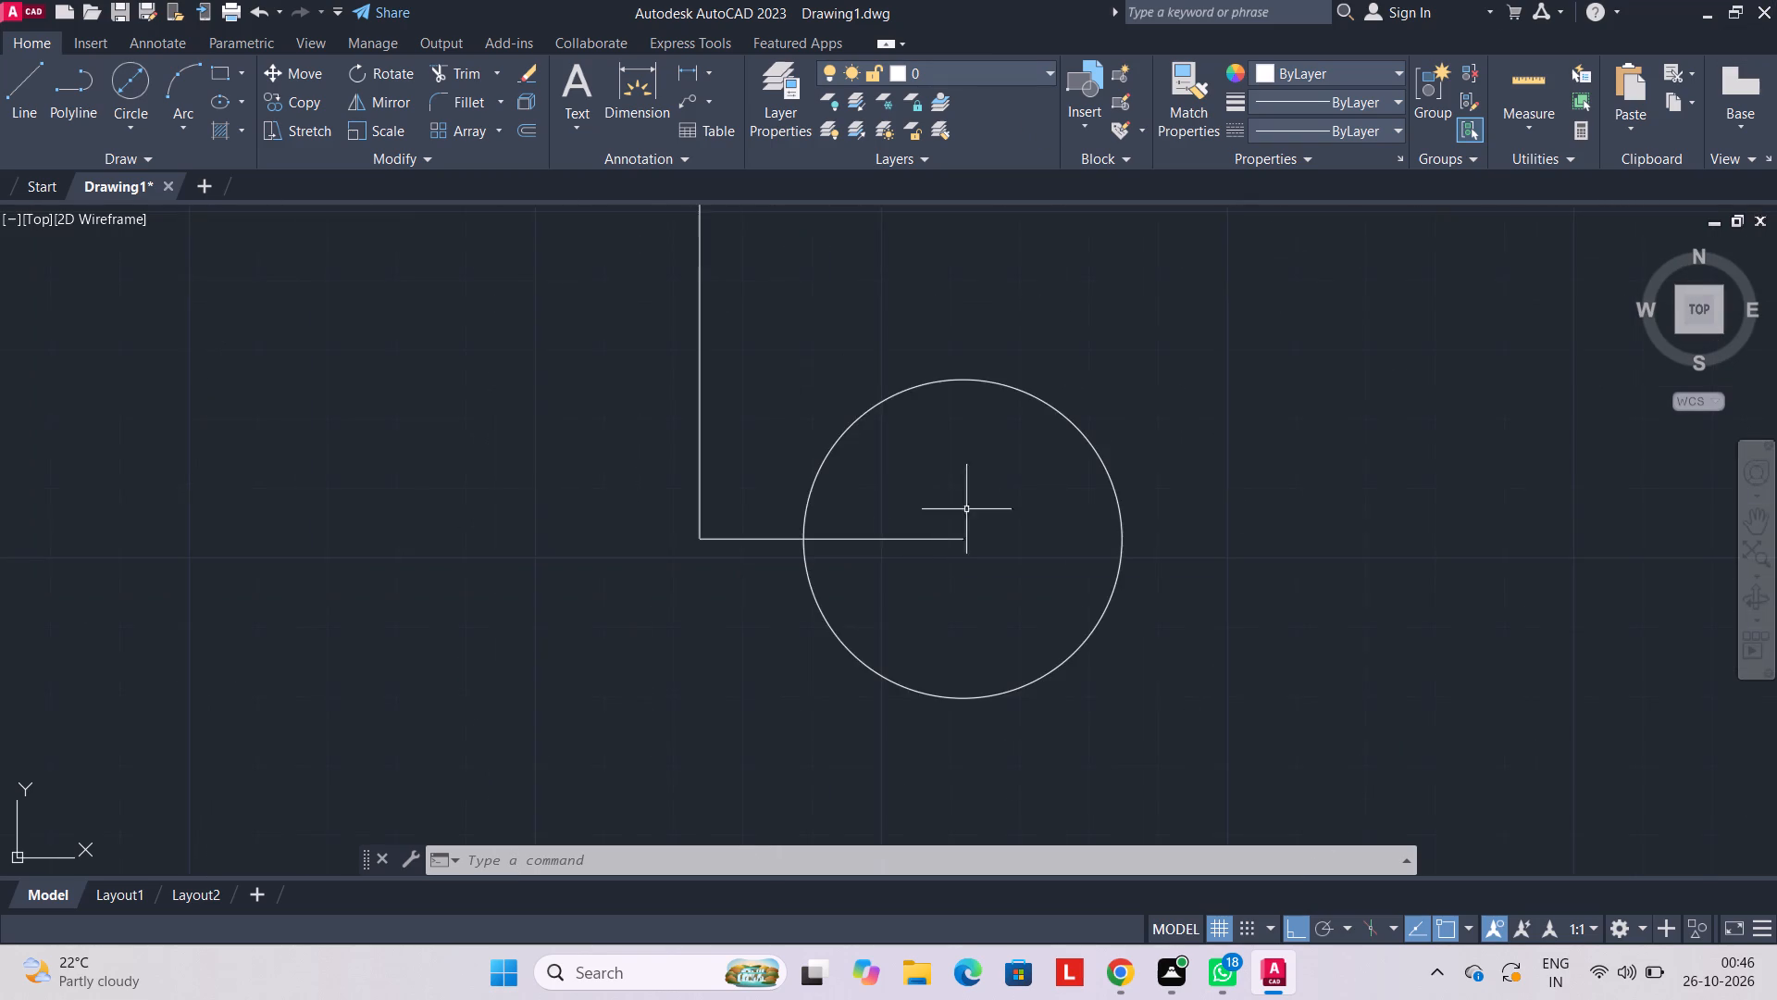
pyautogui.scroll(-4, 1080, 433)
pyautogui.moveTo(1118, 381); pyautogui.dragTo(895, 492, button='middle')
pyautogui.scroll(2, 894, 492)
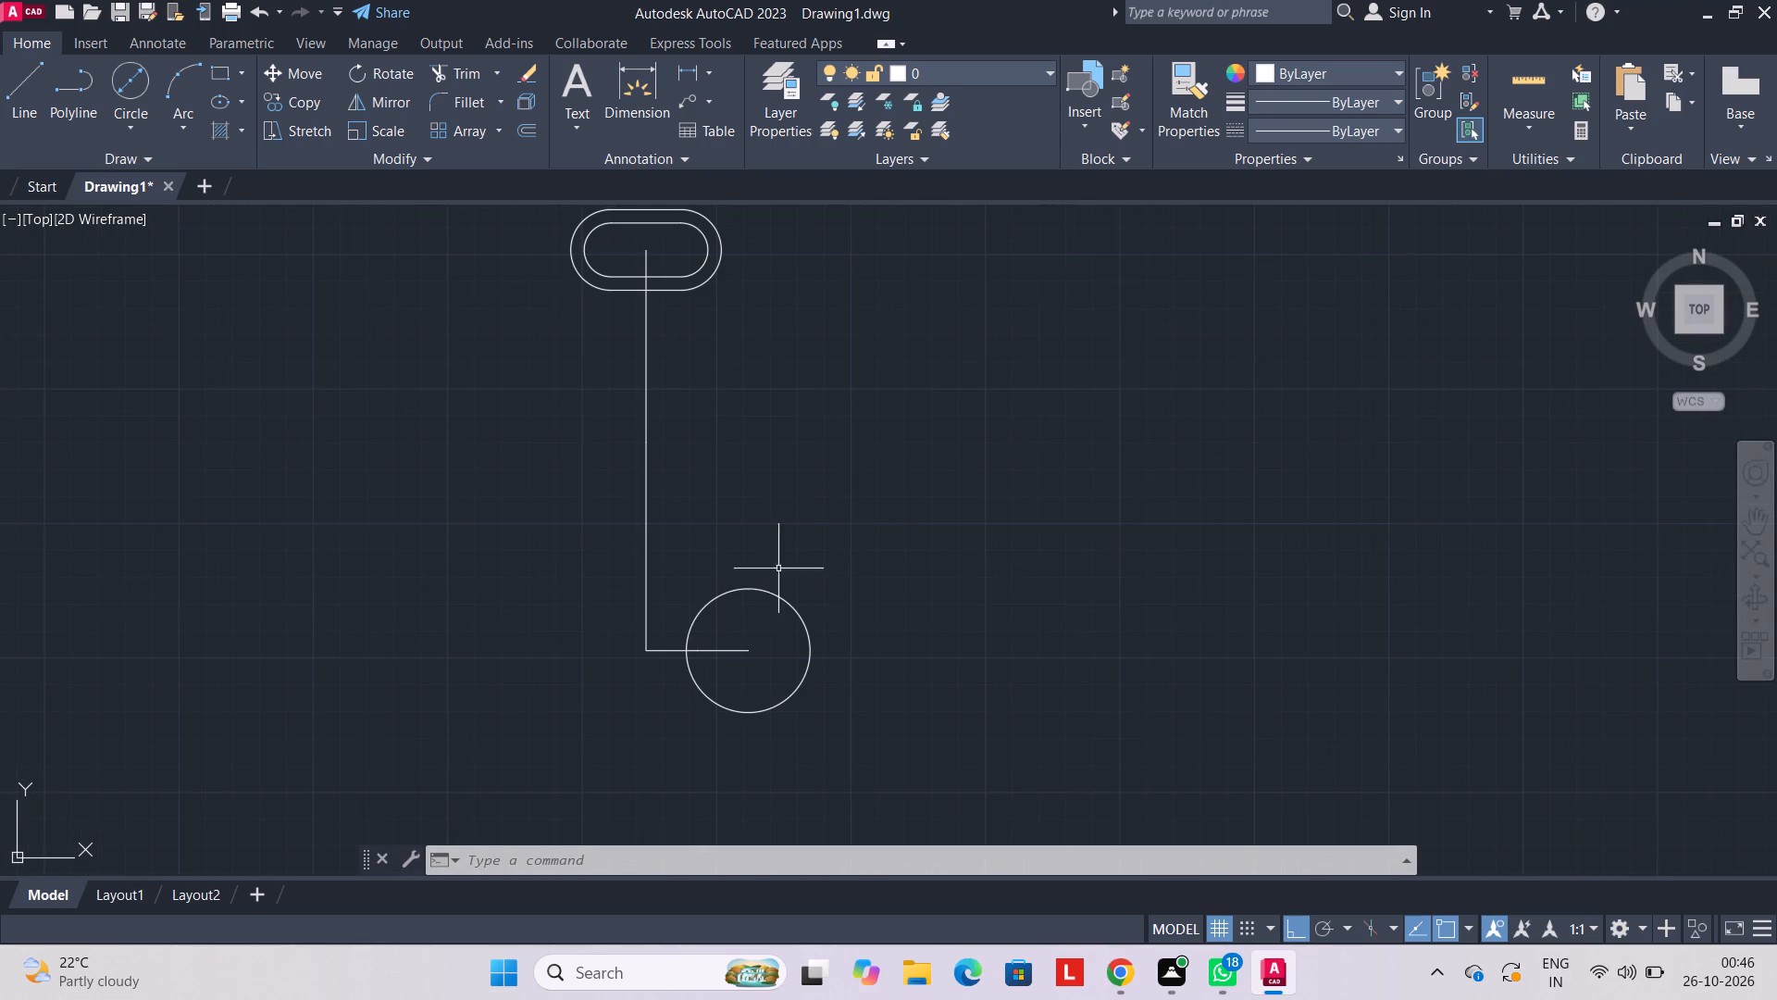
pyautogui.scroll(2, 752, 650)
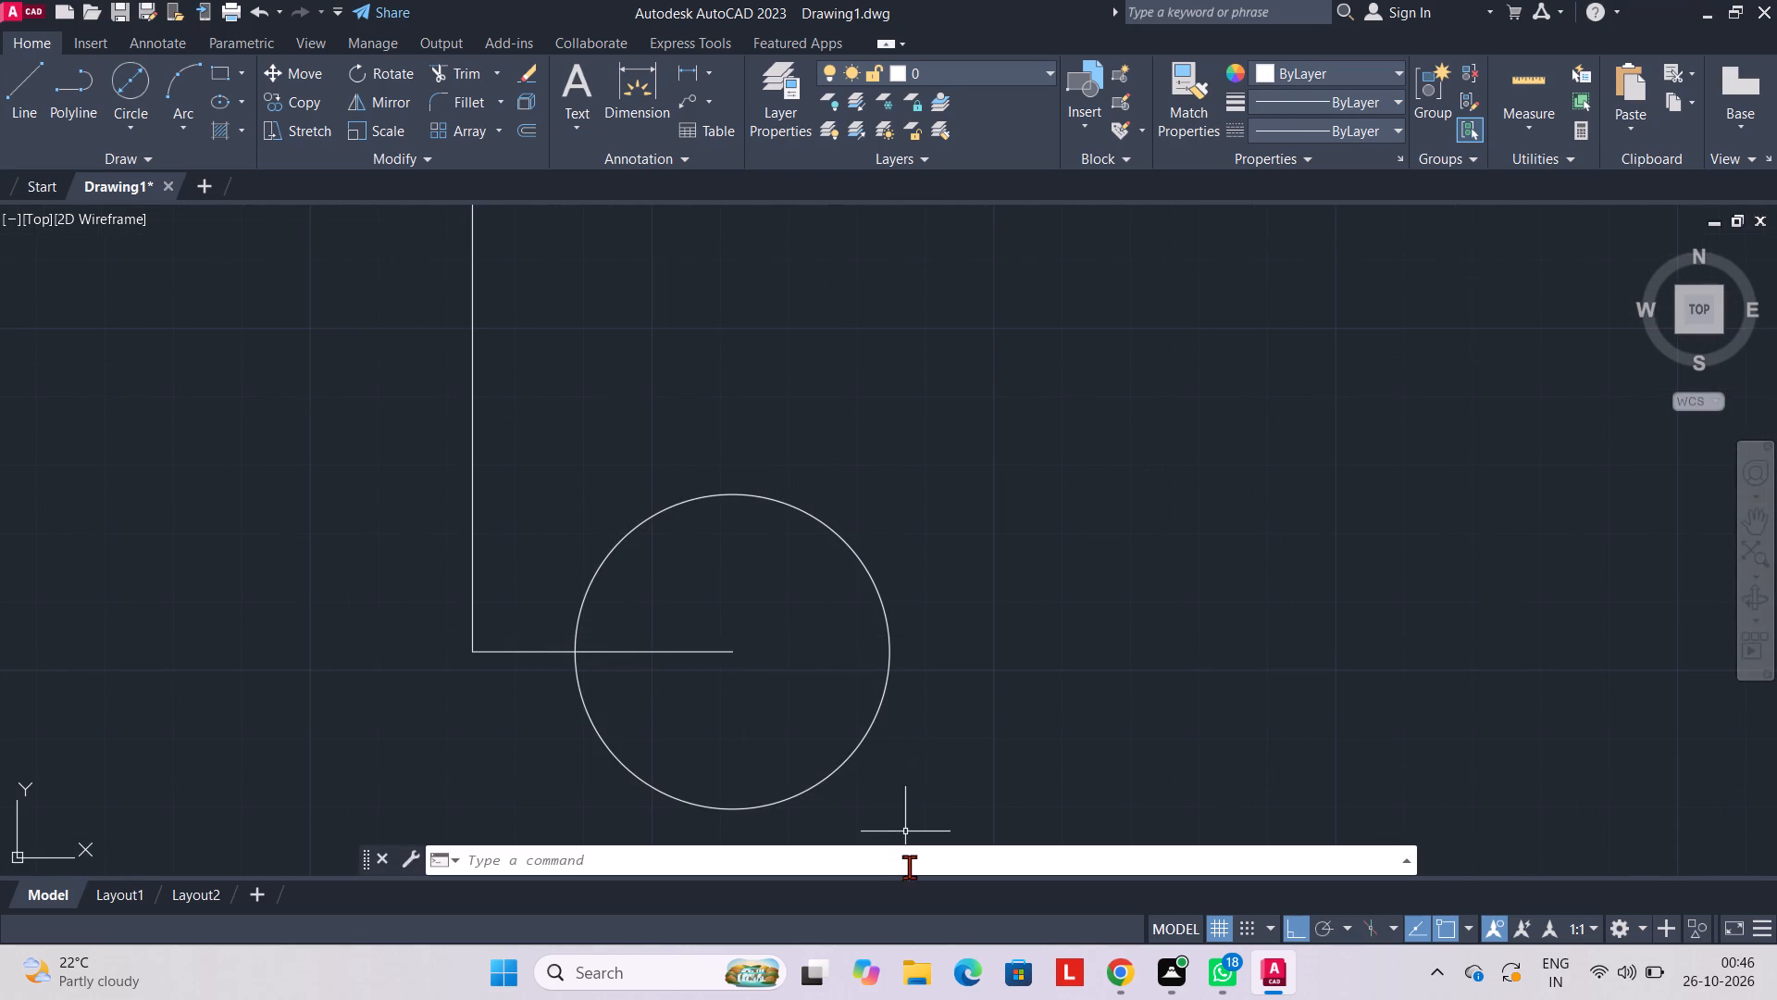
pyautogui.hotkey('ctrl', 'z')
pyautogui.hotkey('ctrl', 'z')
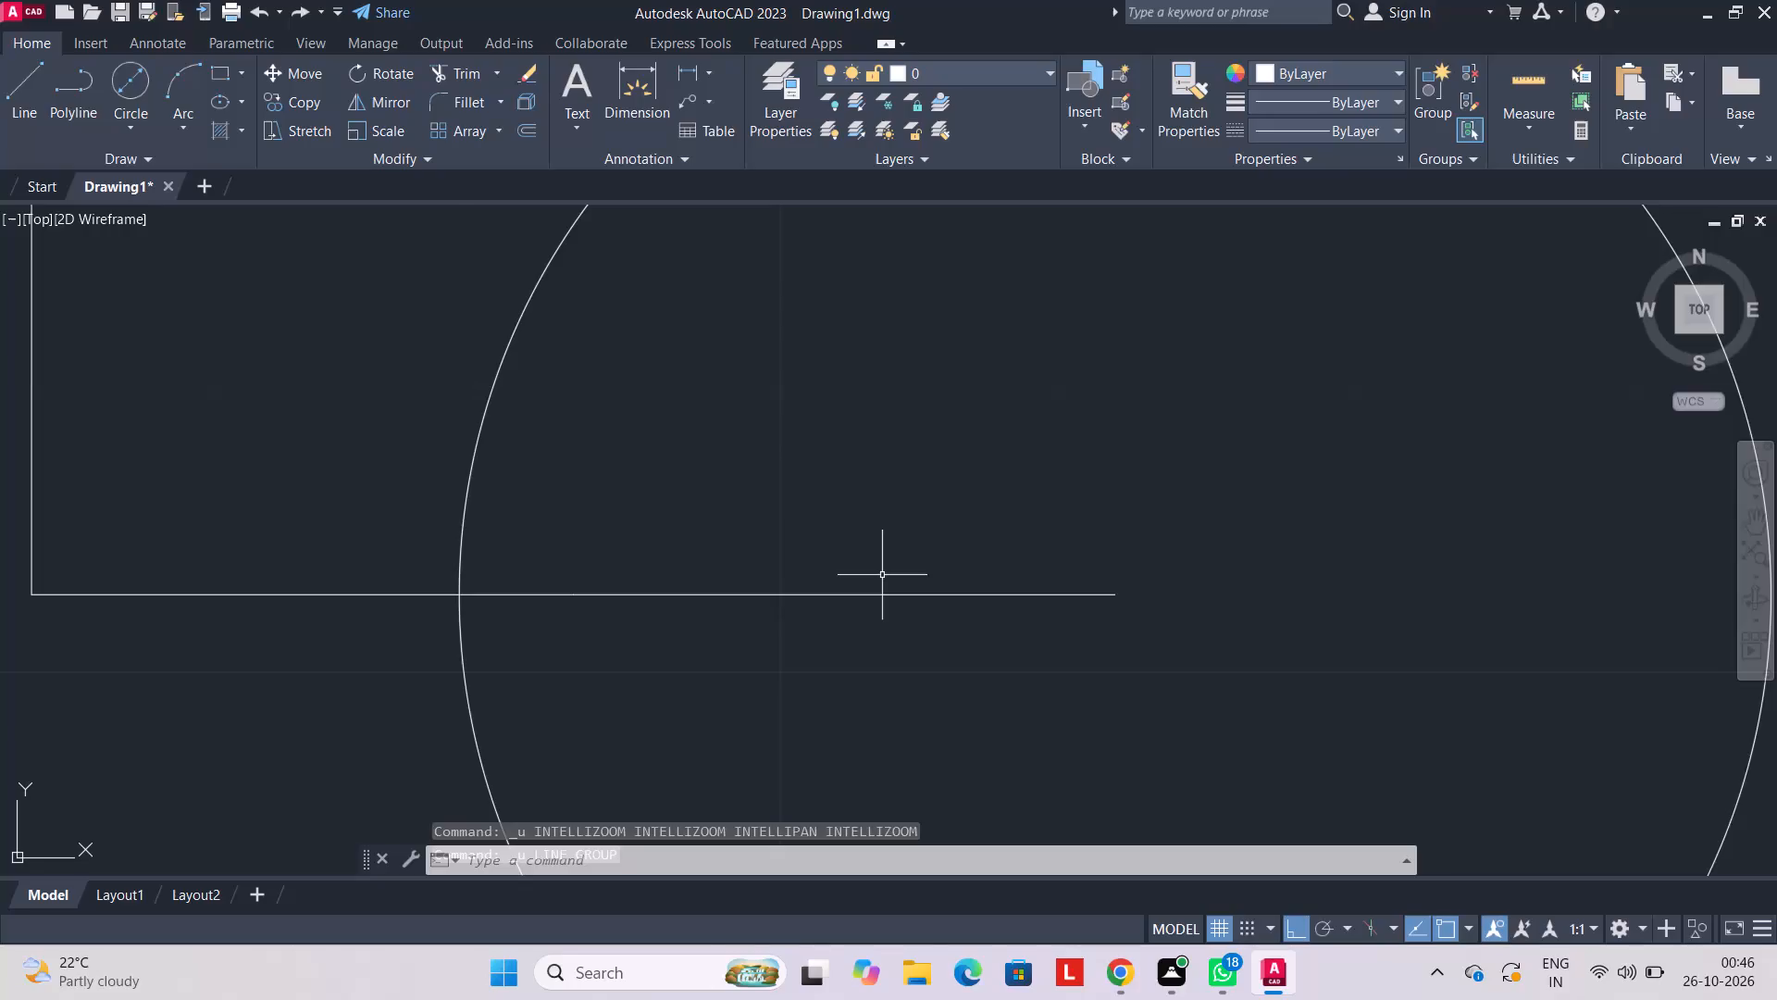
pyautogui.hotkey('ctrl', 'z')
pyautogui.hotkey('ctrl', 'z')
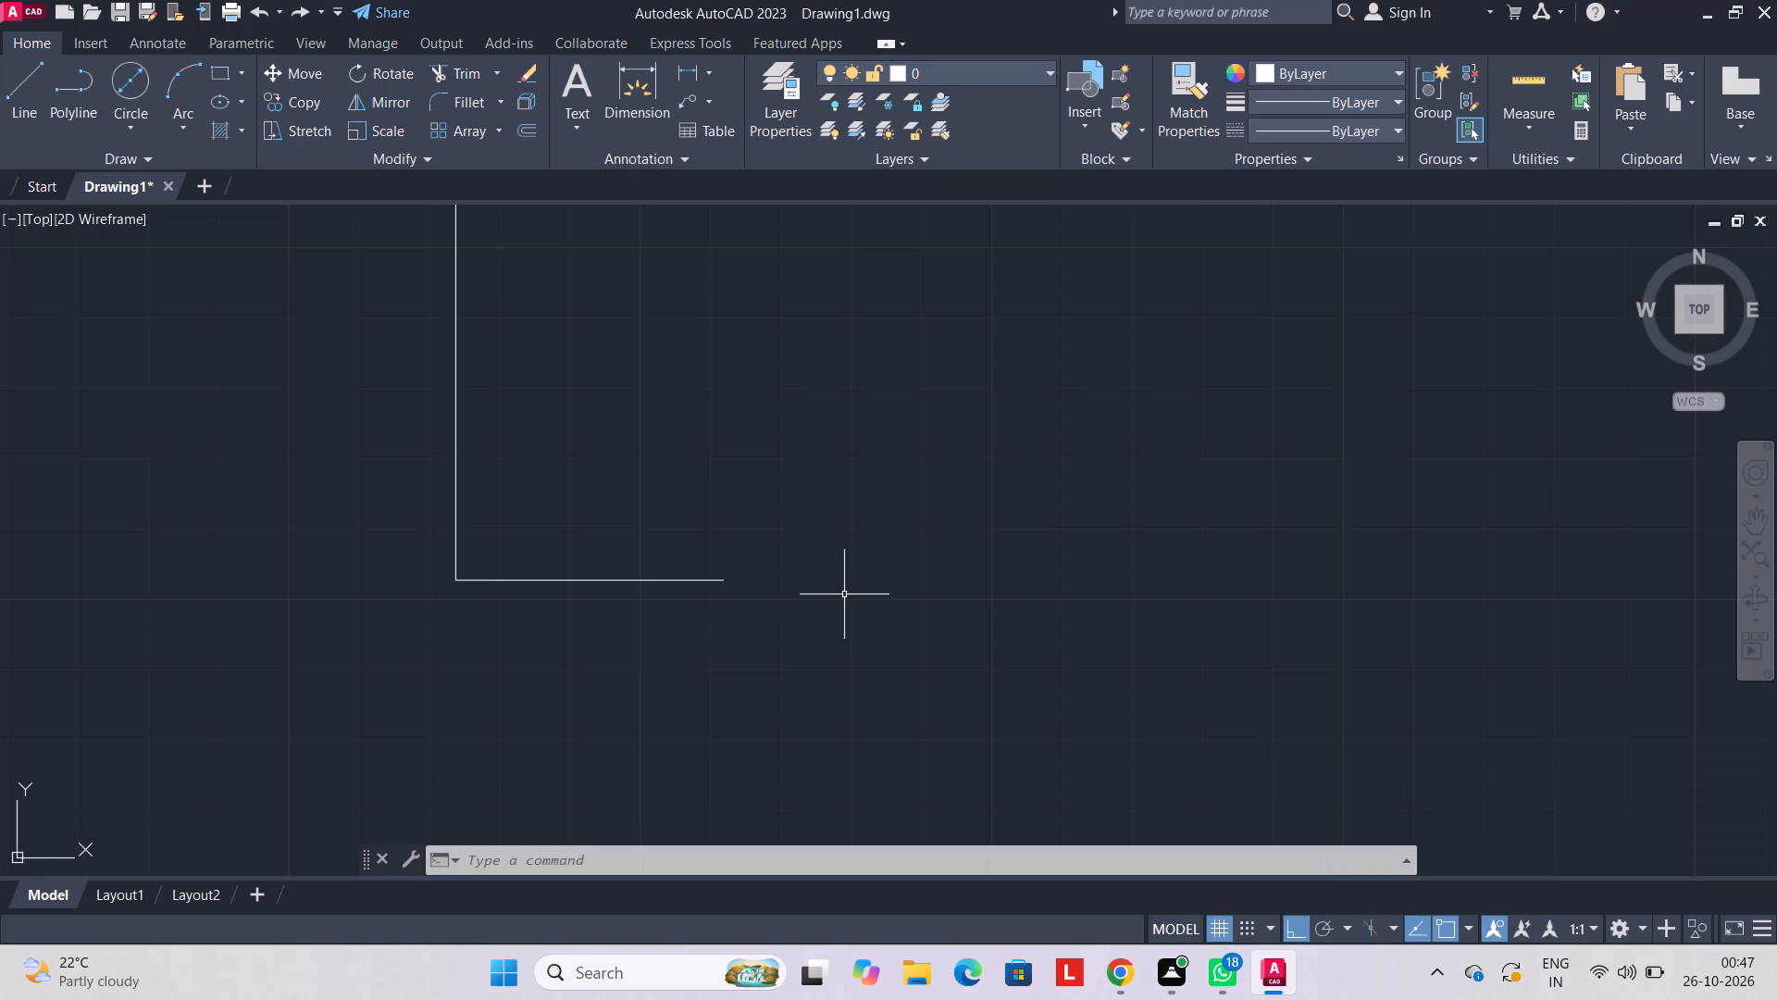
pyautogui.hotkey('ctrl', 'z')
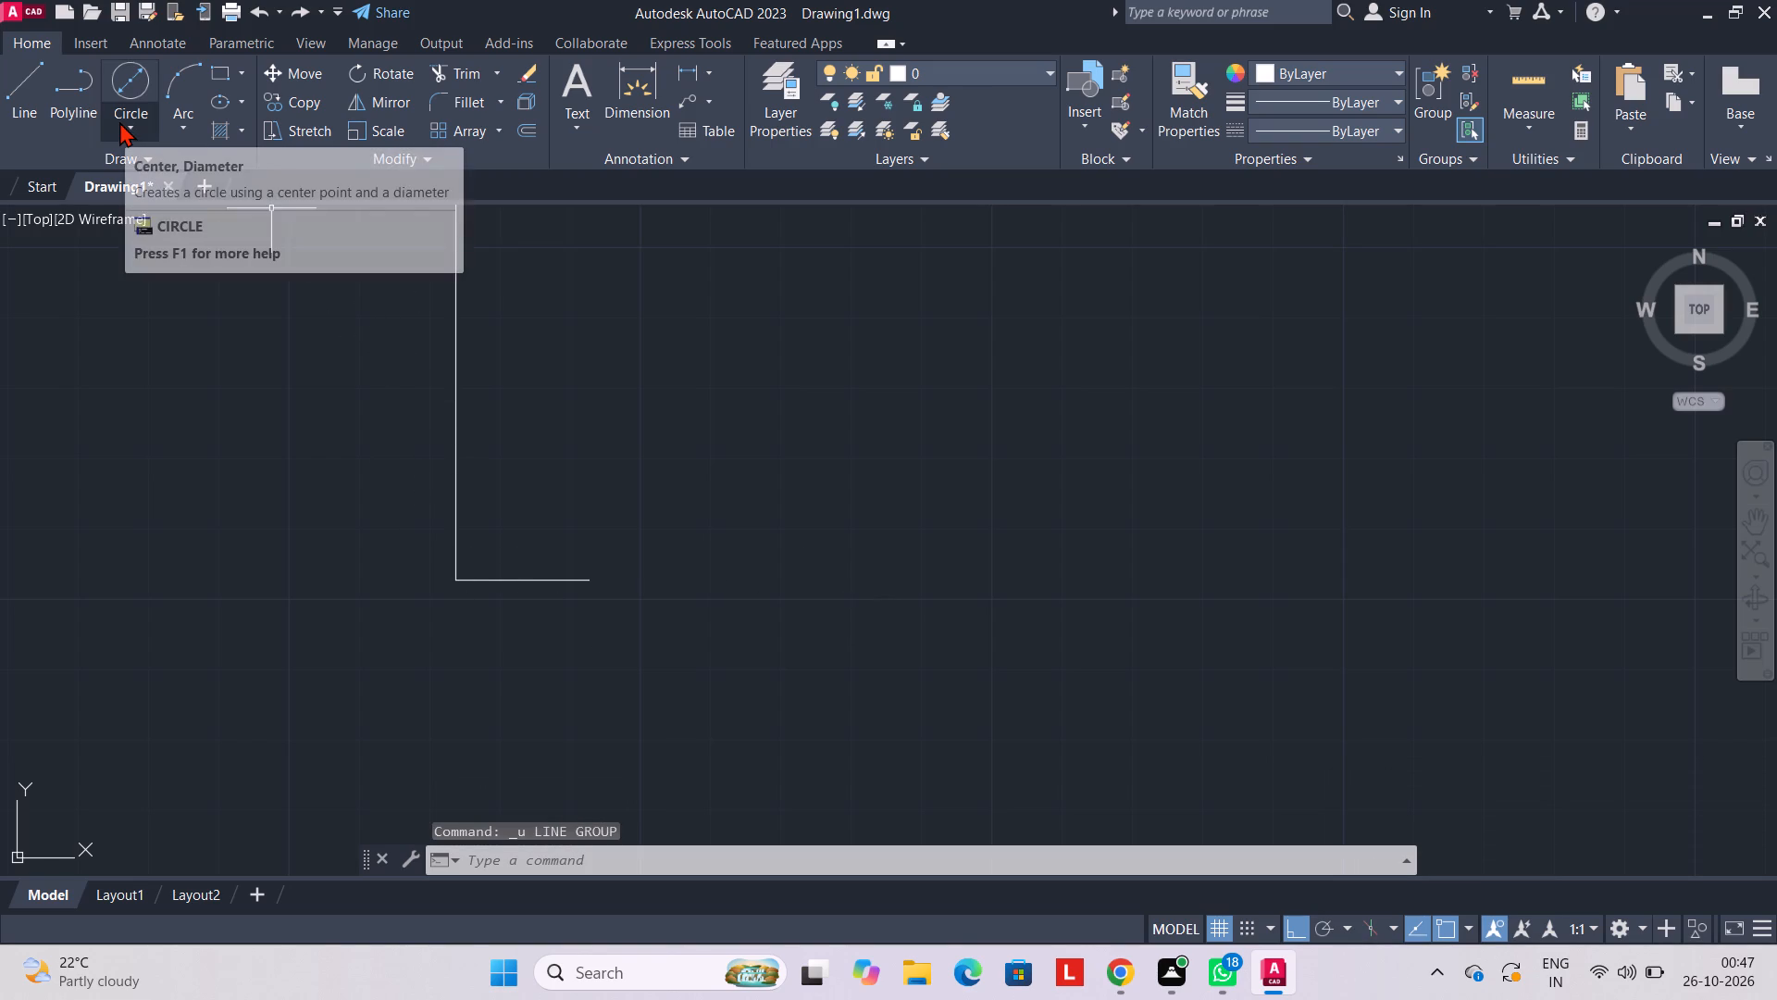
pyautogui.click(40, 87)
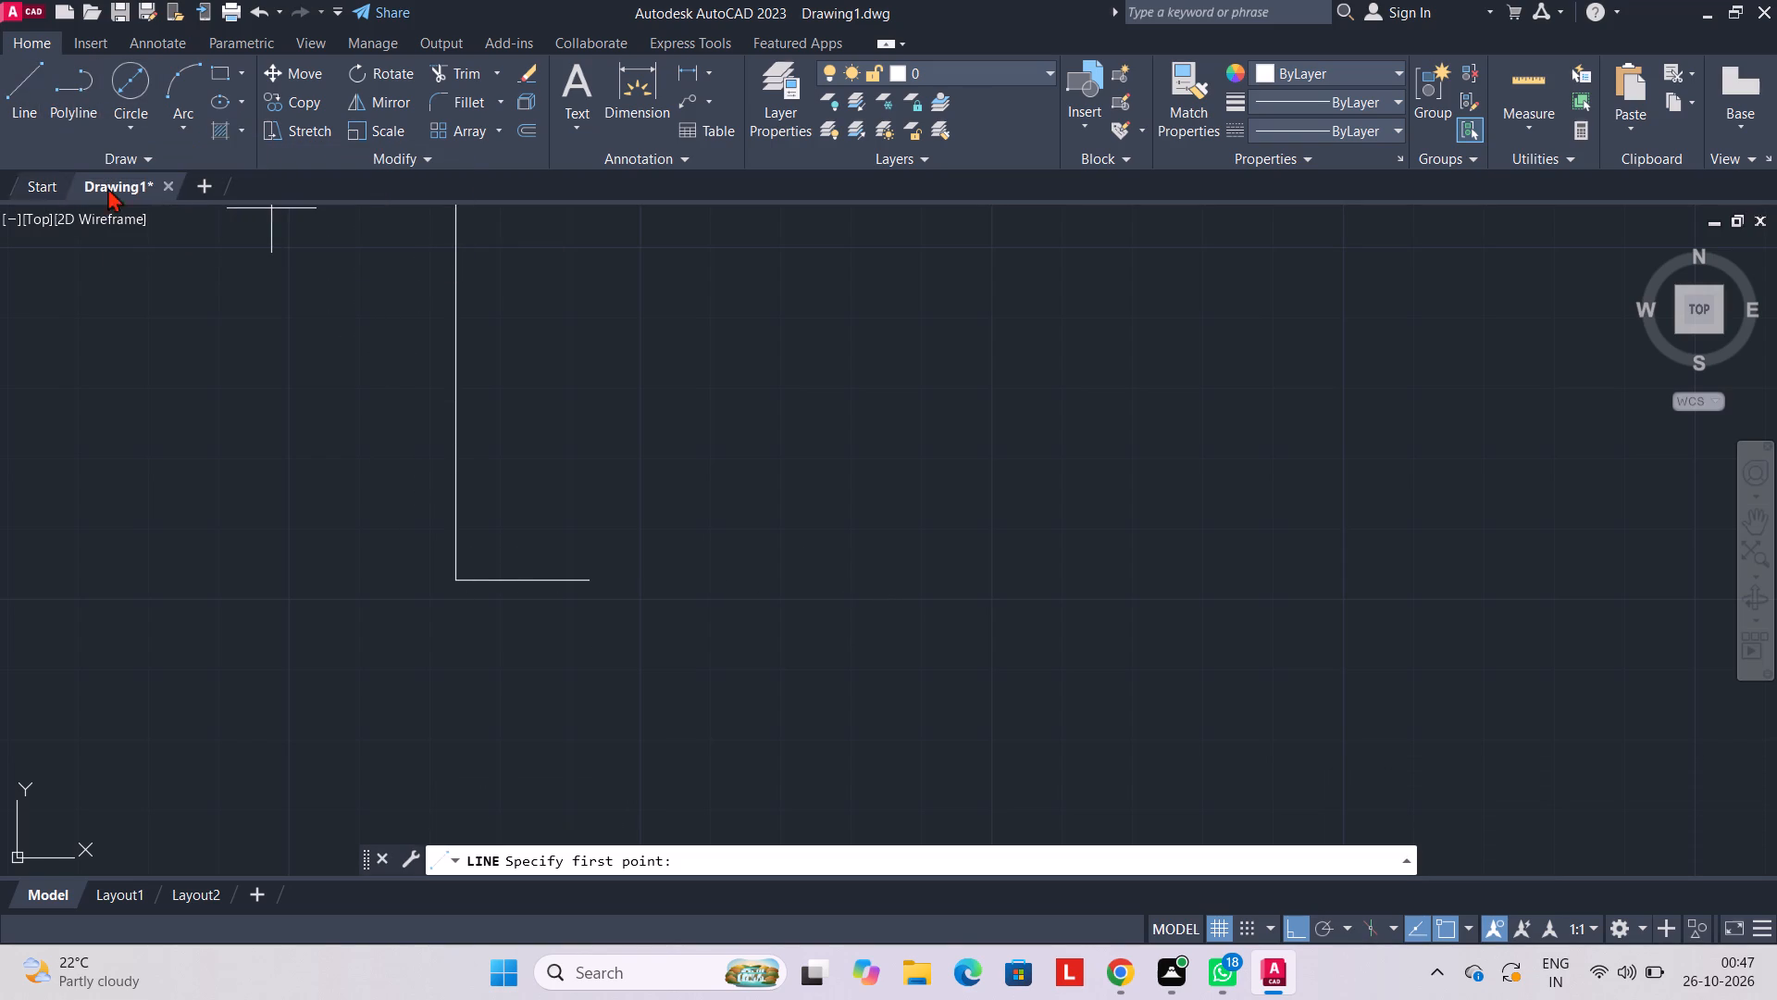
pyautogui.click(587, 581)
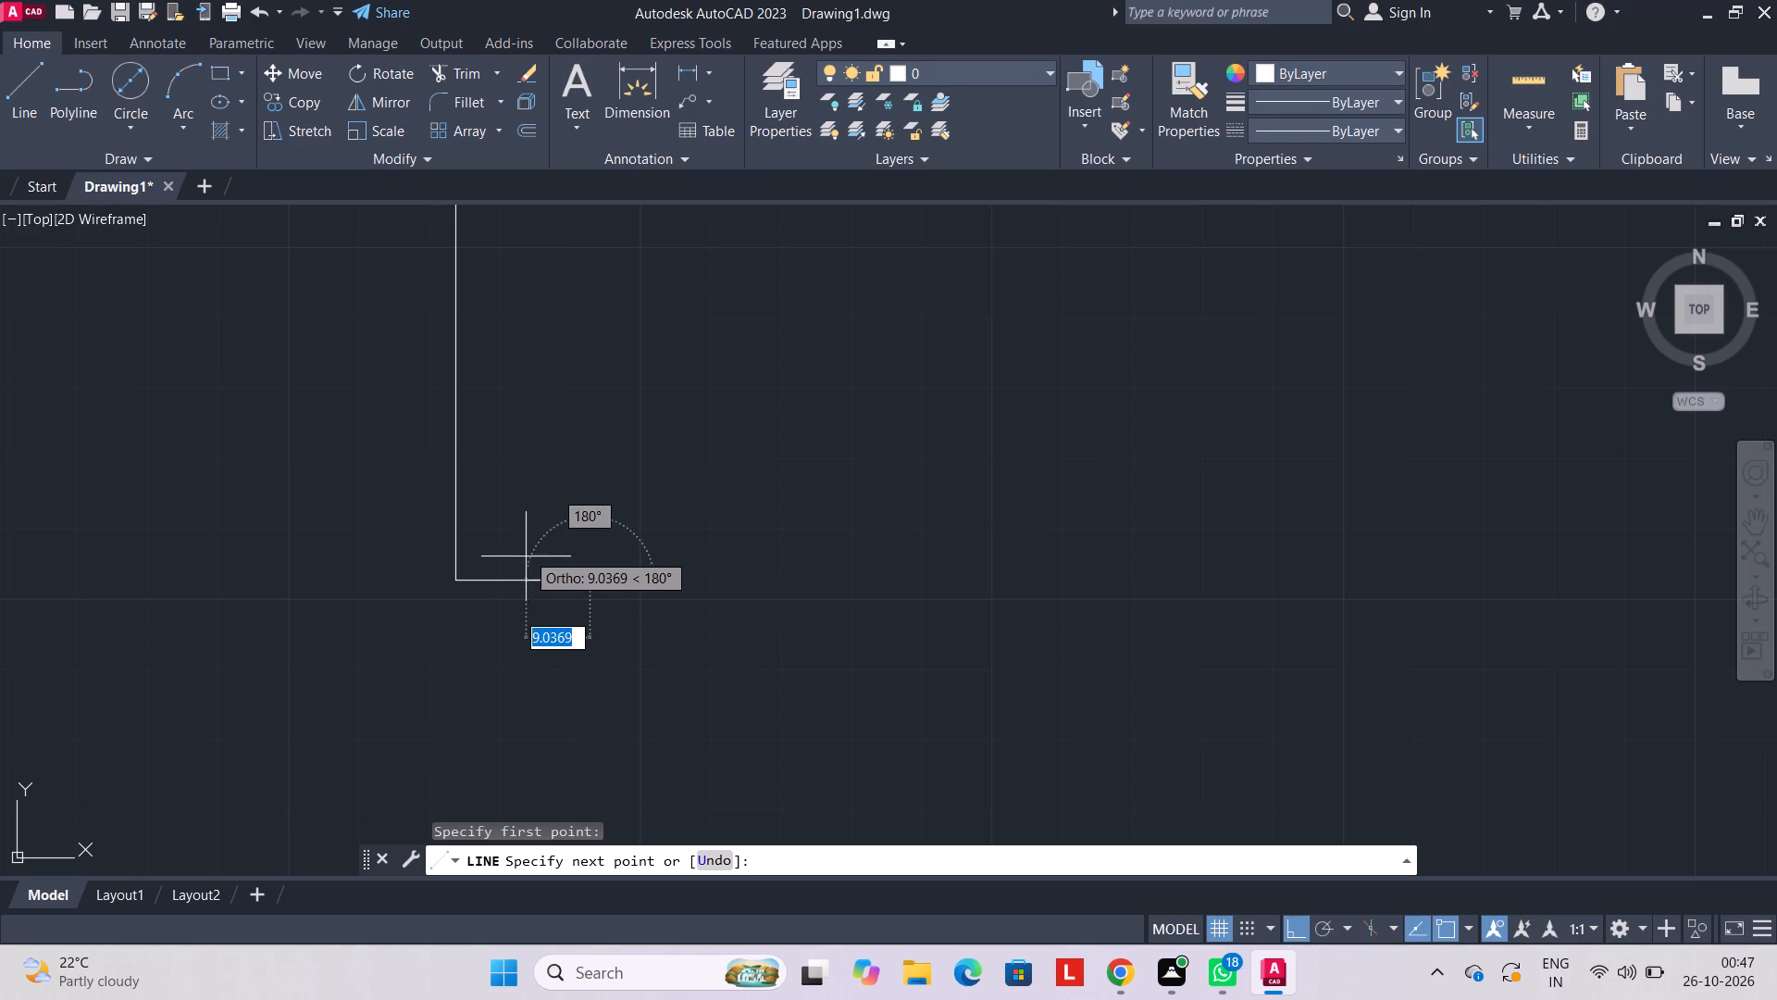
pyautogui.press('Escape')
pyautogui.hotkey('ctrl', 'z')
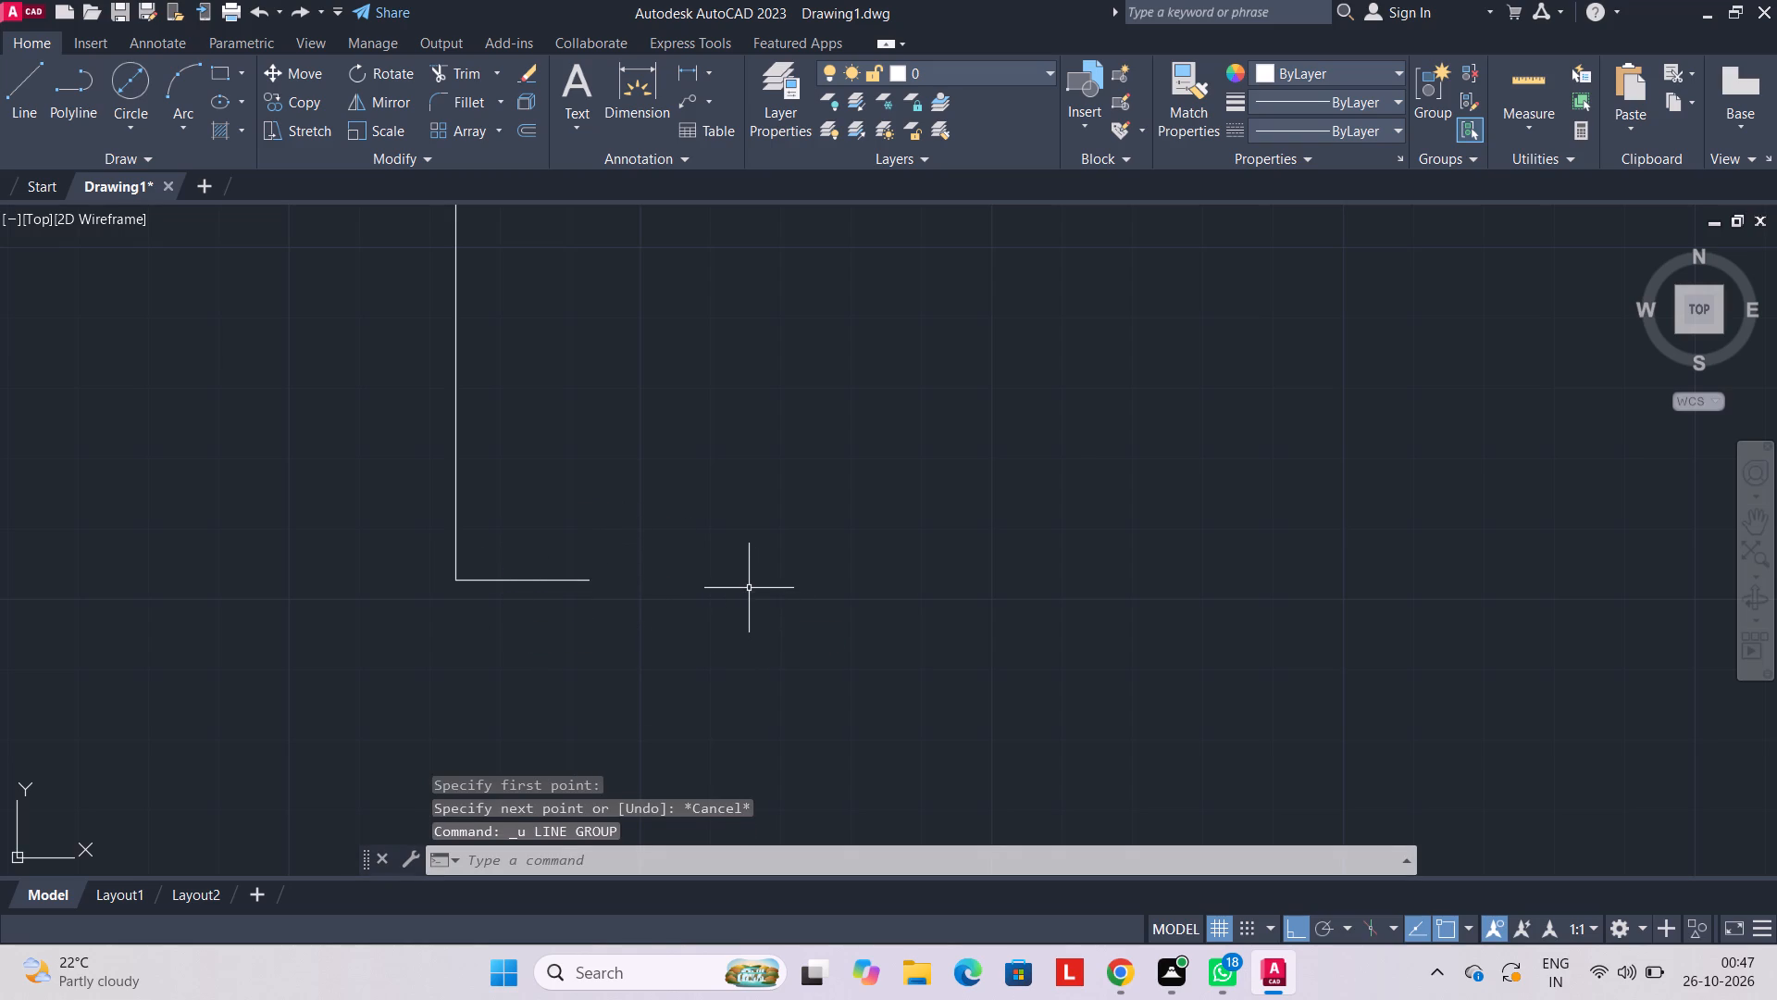
# Undo the trim and the horizontal construction segments, back to the vertical construction line alone.
pyautogui.hotkey('ctrl', 'z')
pyautogui.hotkey('ctrl', 'z')
pyautogui.hotkey('ctrl', 'z')
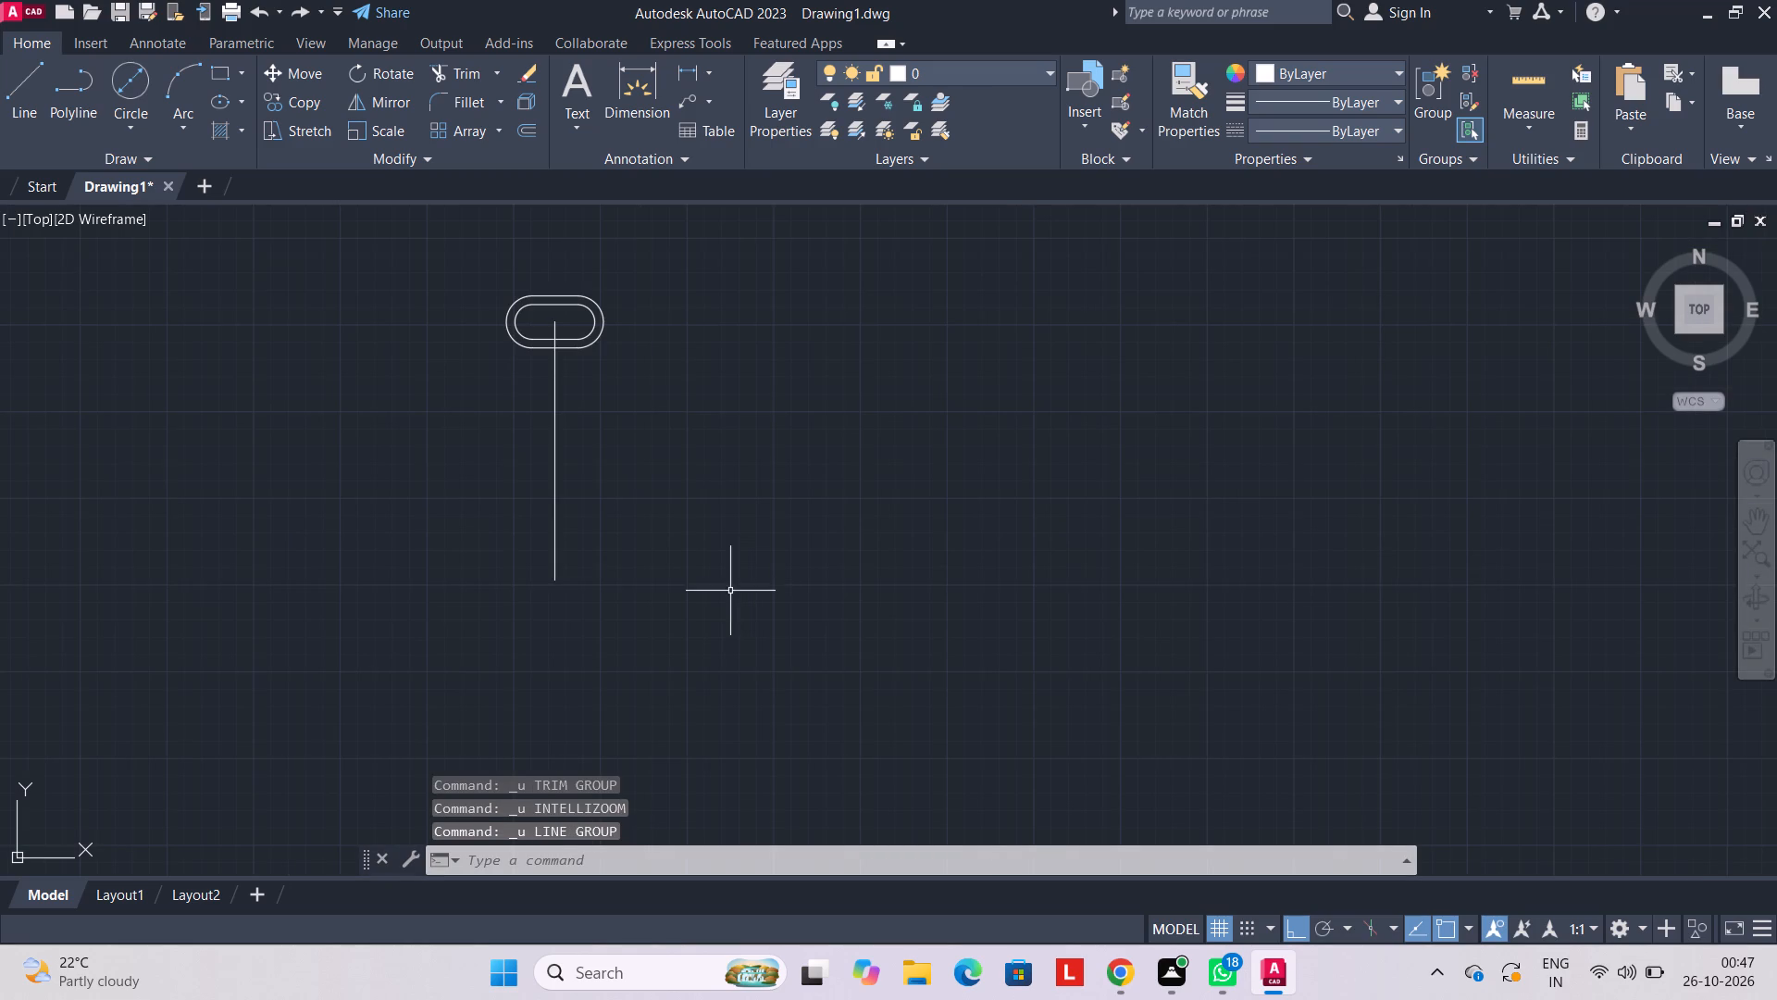
# Draw consecutive horizontal line segments 19 and 23 long to the right from the lower end of the vertical construction line.
pyautogui.scroll(3, 544, 524)
pyautogui.scroll(-3, 549, 519)
pyautogui.scroll(3, 730, 543)
pyautogui.scroll(-2, 727, 521)
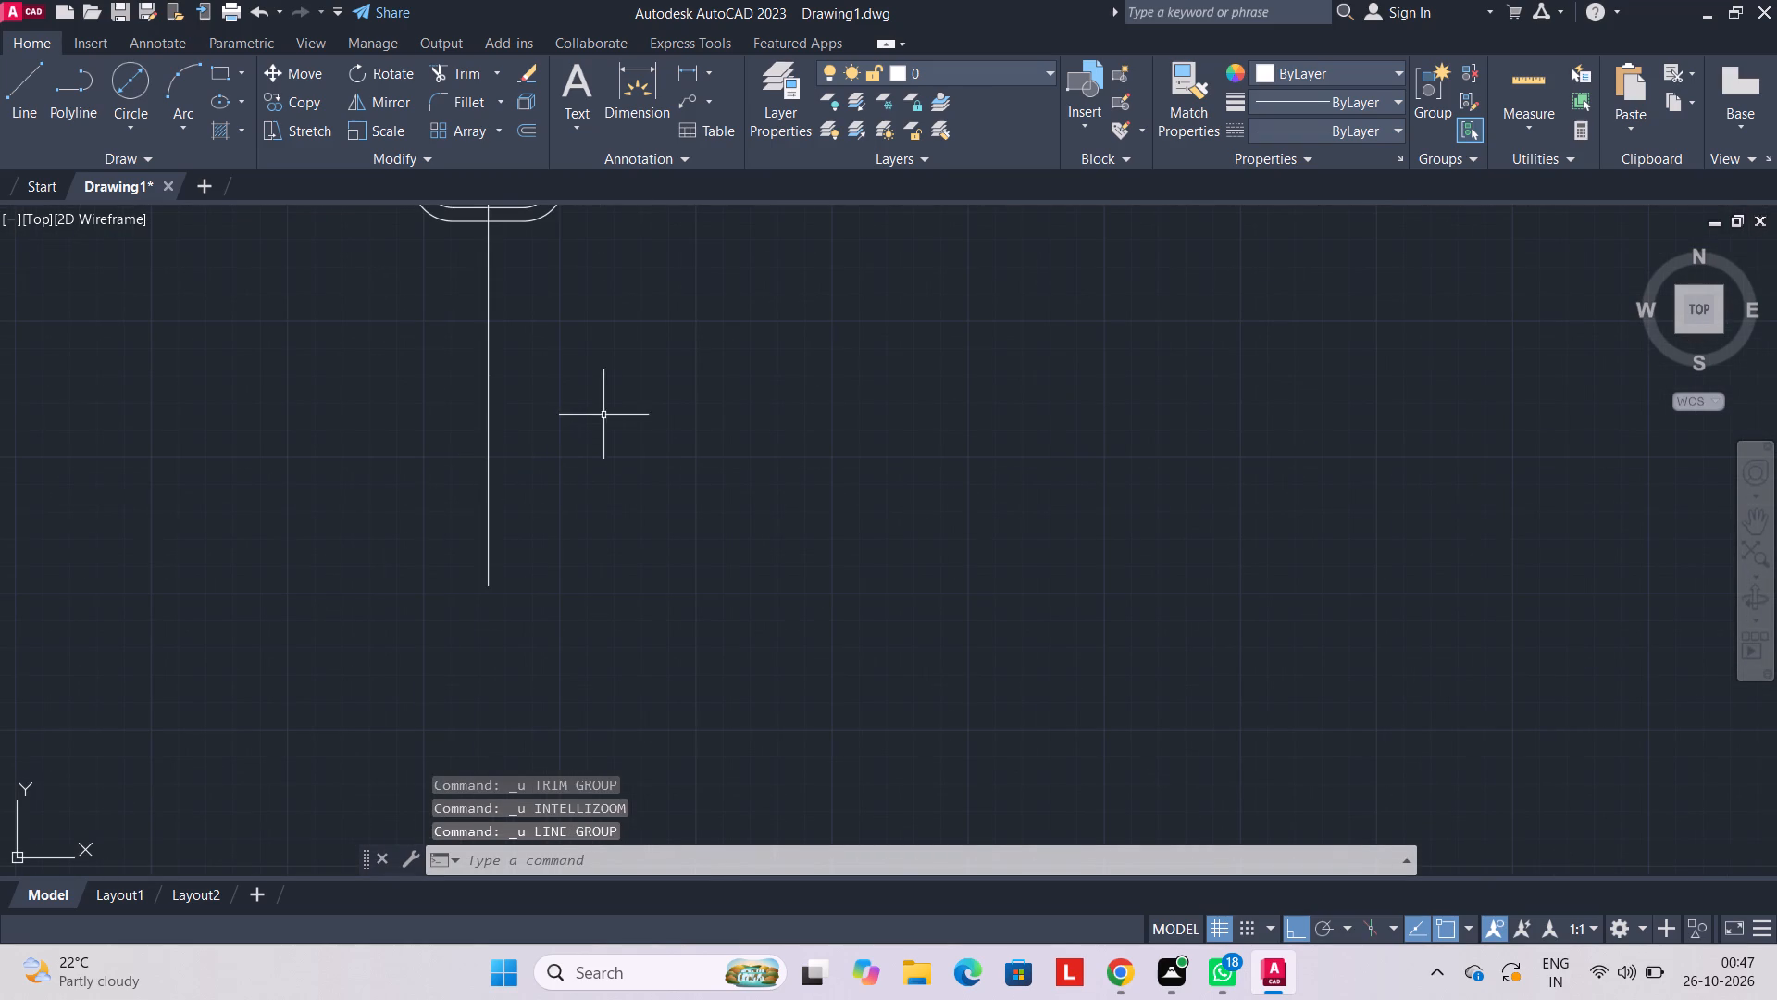
pyautogui.click(14, 89)
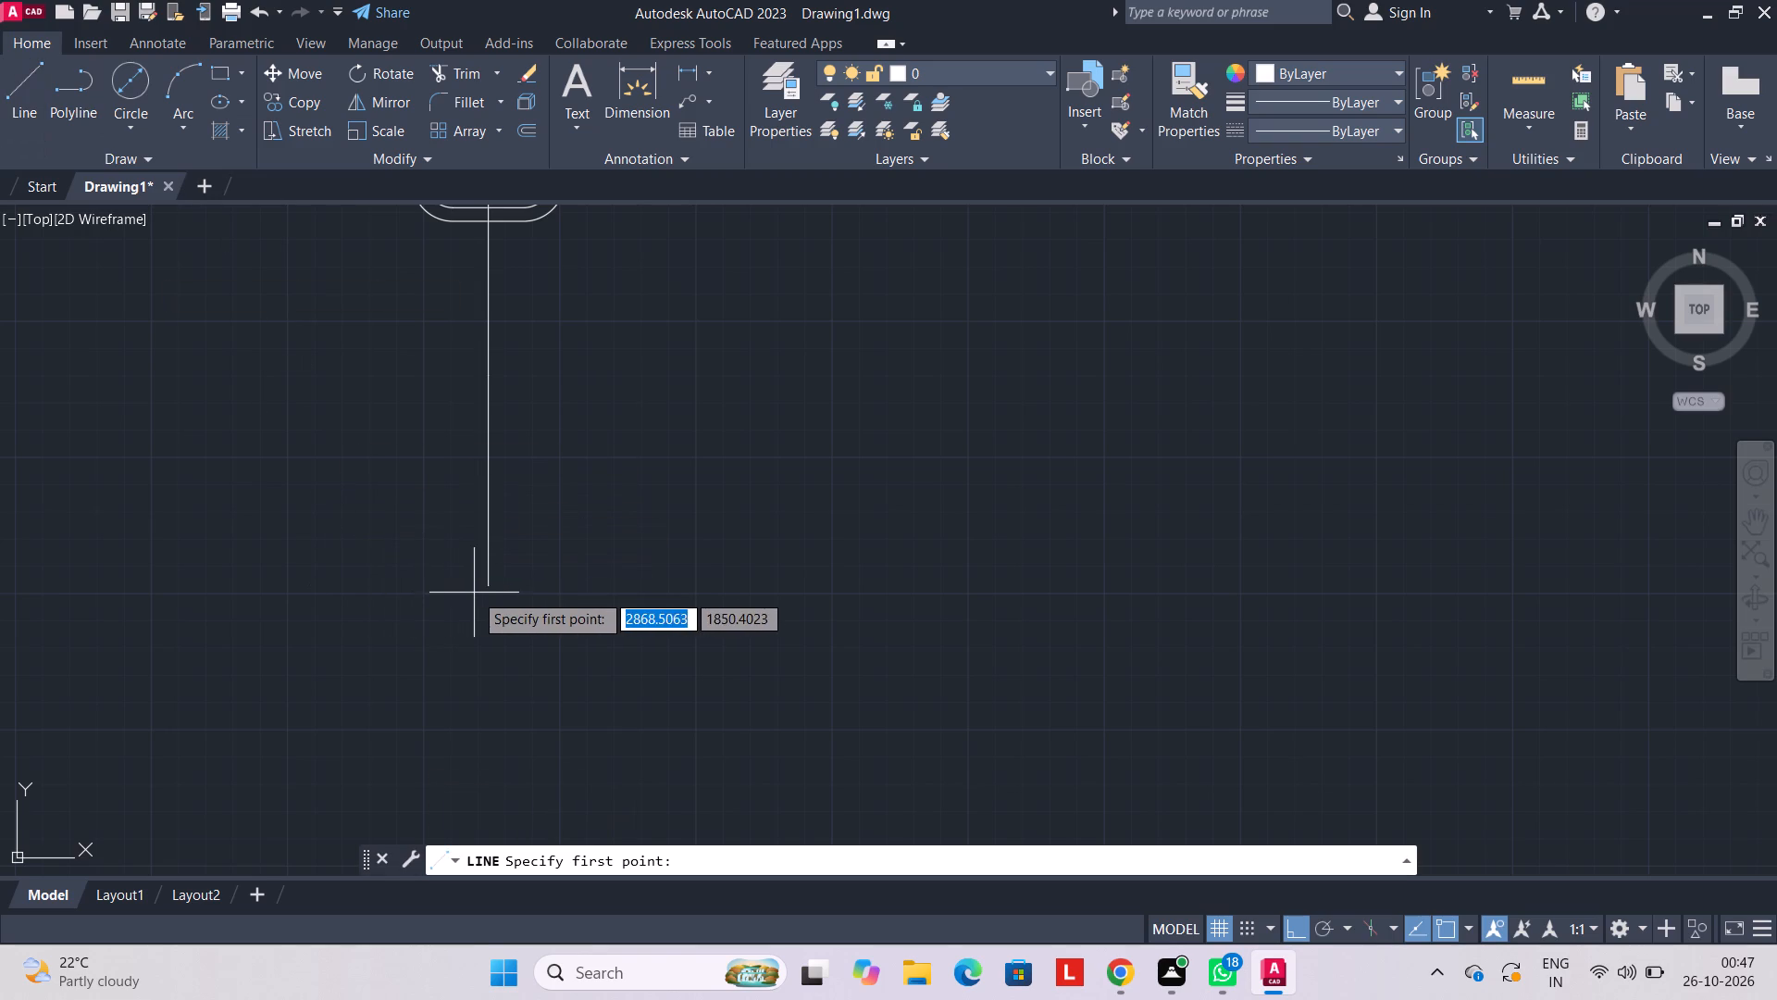
pyautogui.click(490, 589)
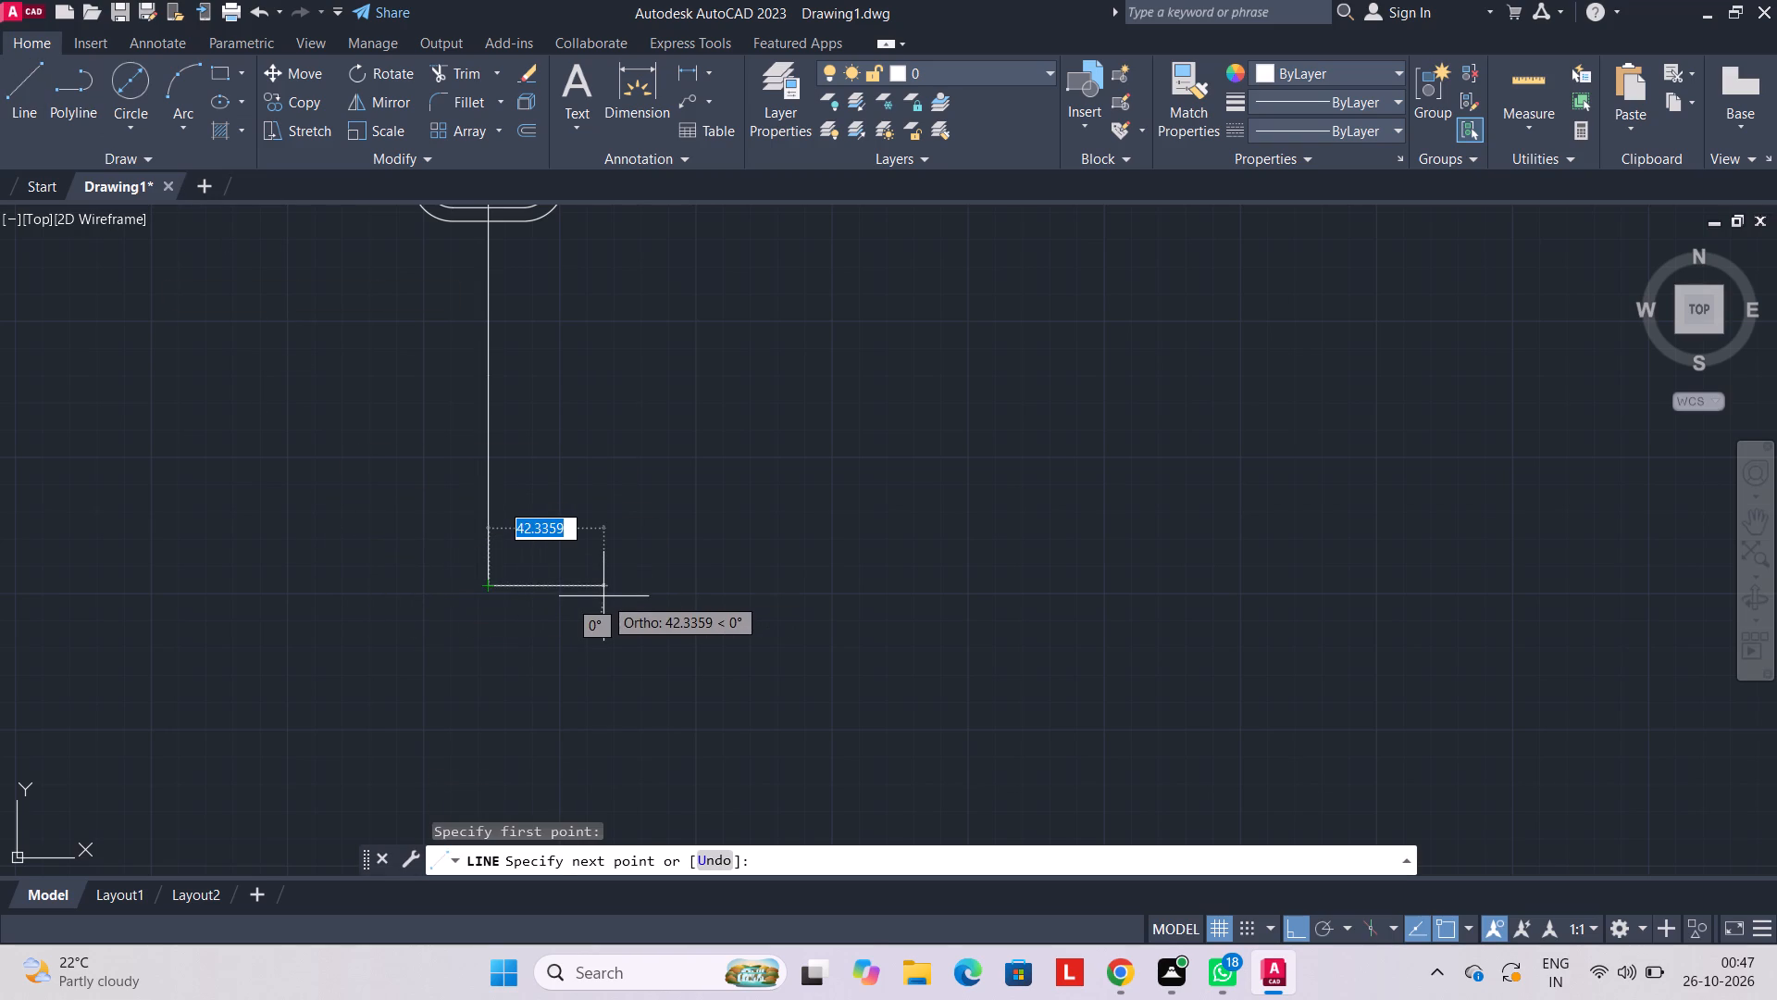
pyautogui.write('19')
pyautogui.press('Return')
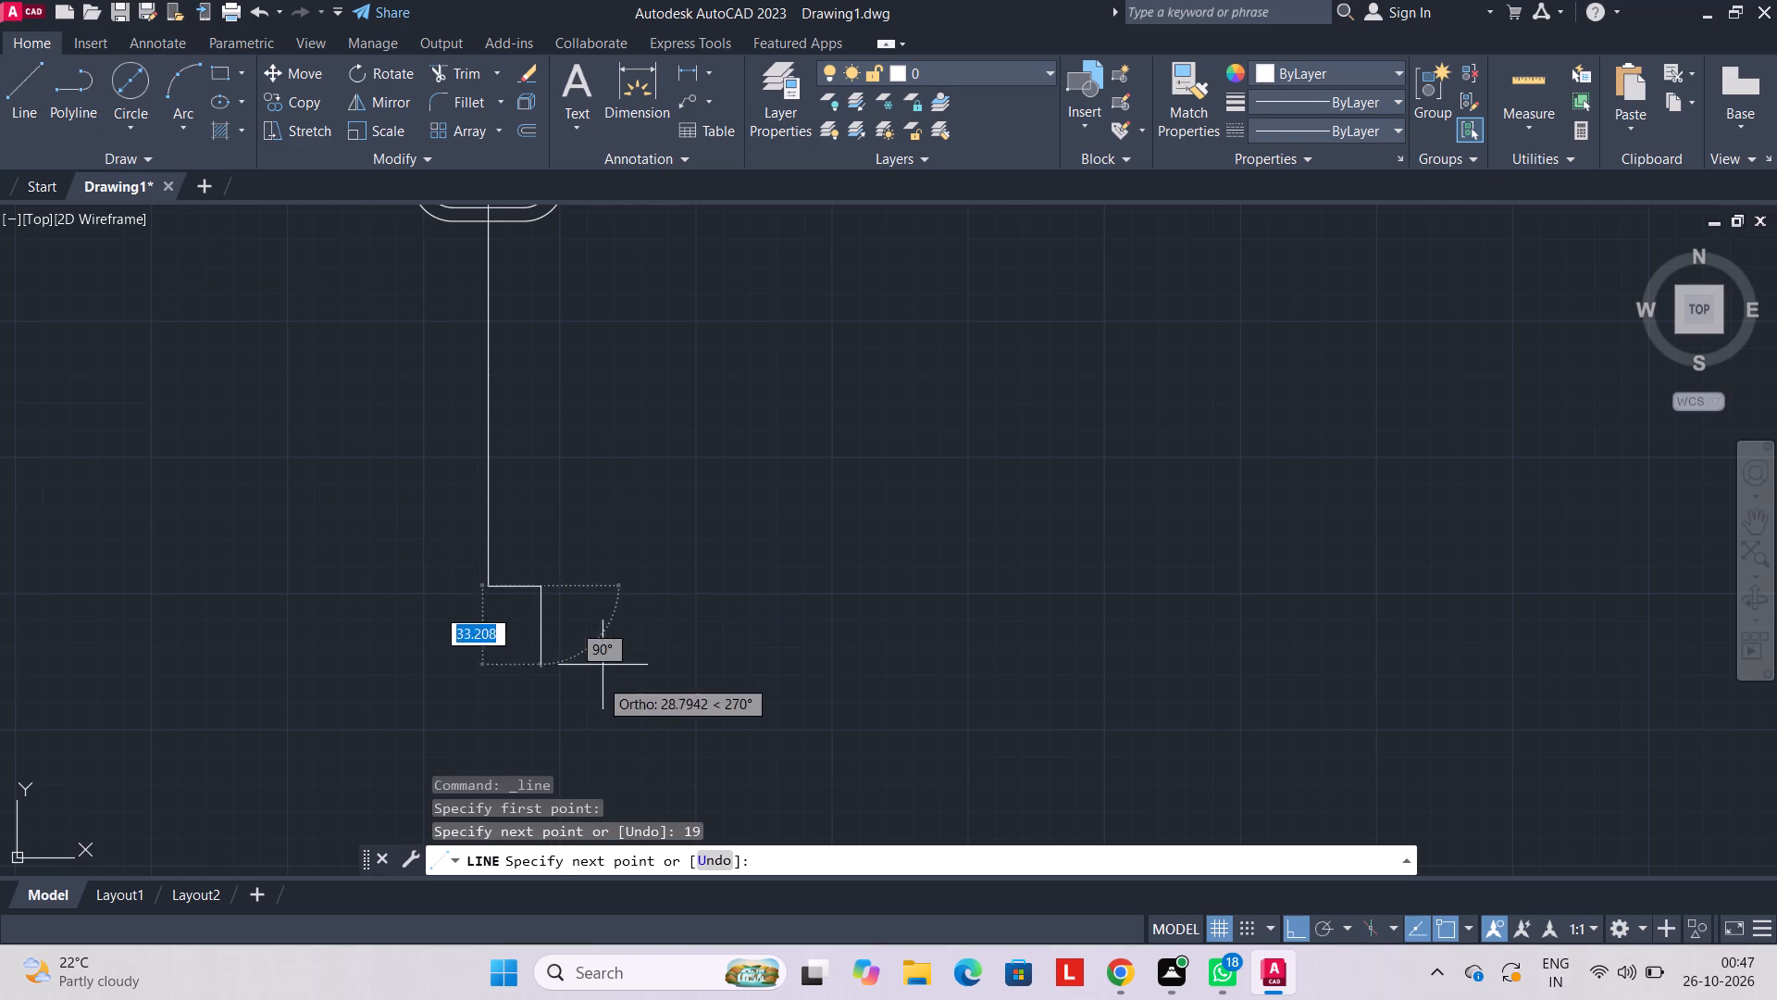
pyautogui.press('2')
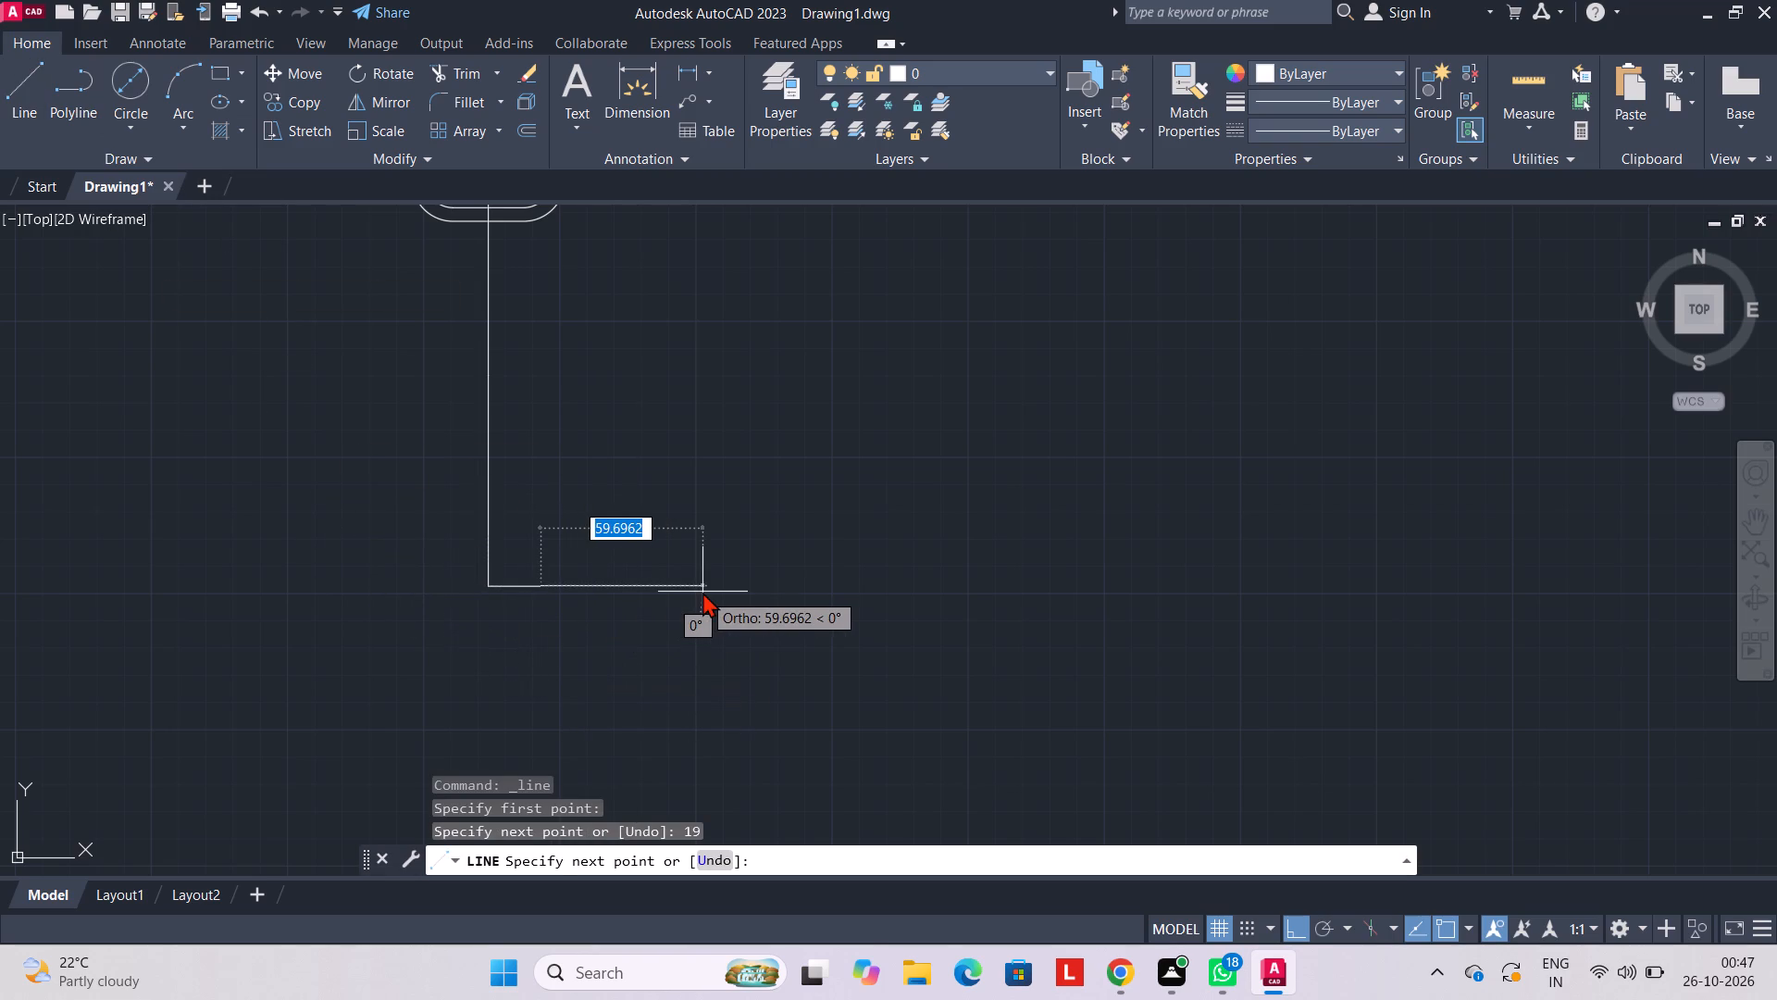
pyautogui.press('3')
pyautogui.press('Return')
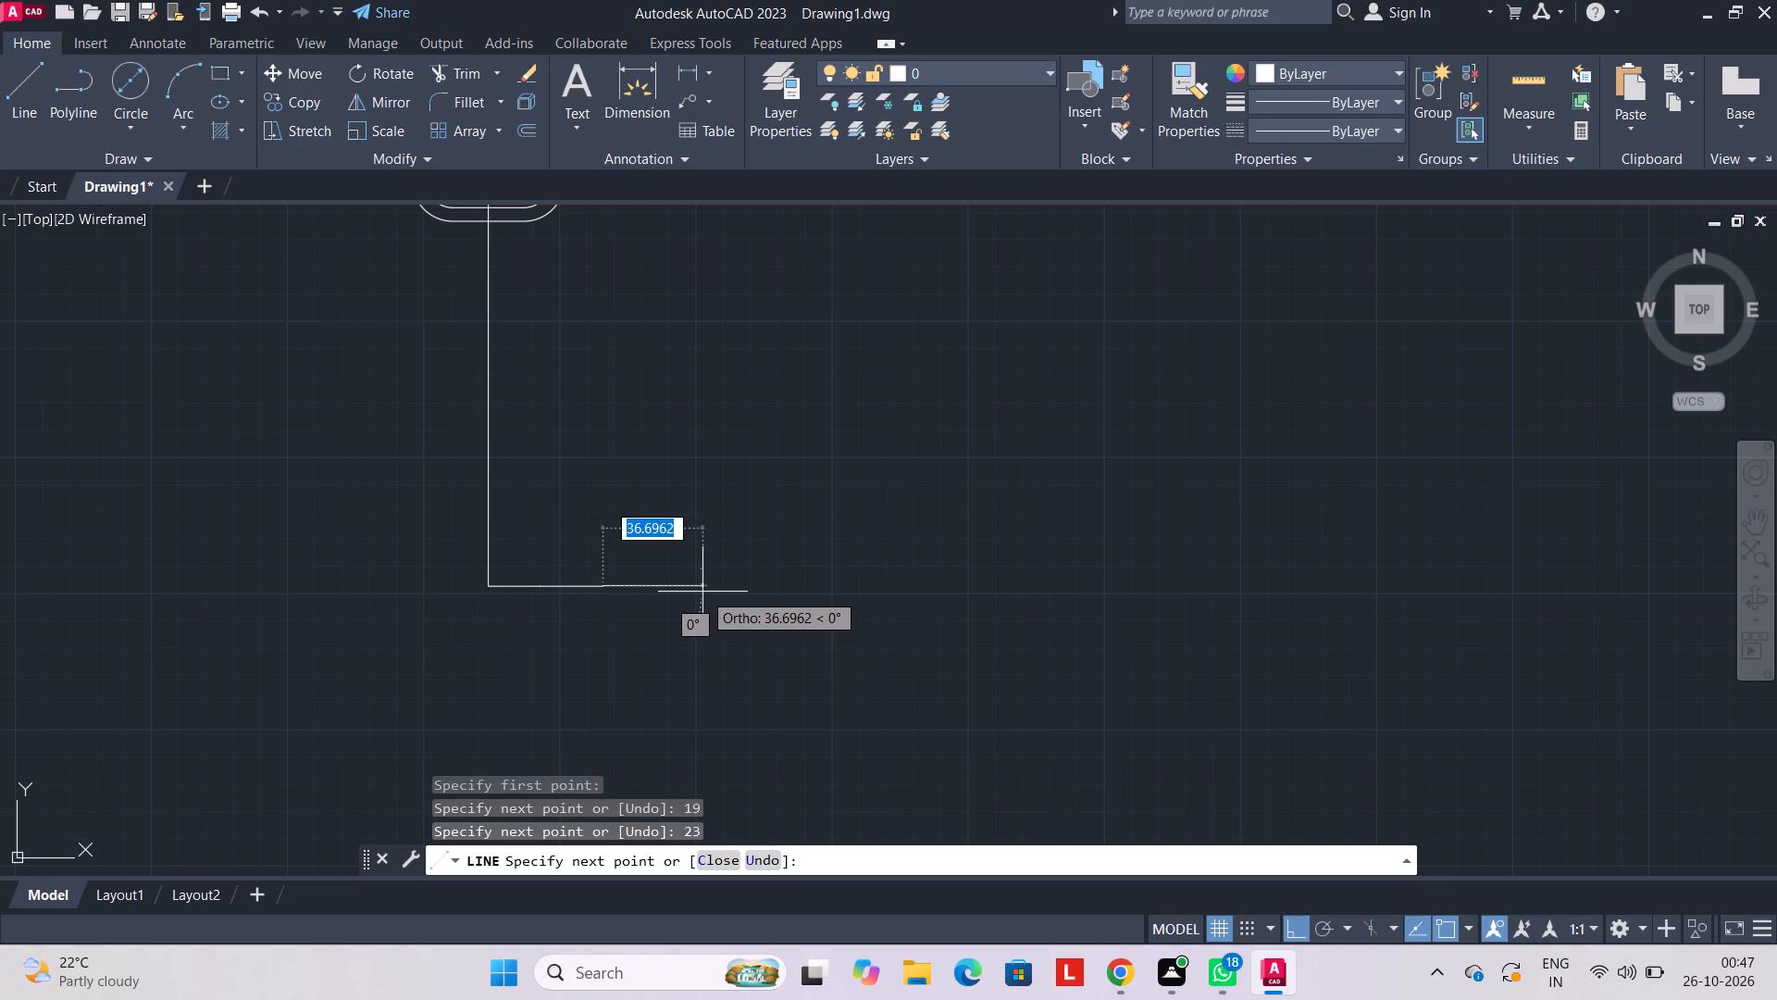
# Draw two concentric circles of diameters 25 and 46 centered on the right end of the horizontal construction line.
pyautogui.press('Escape')
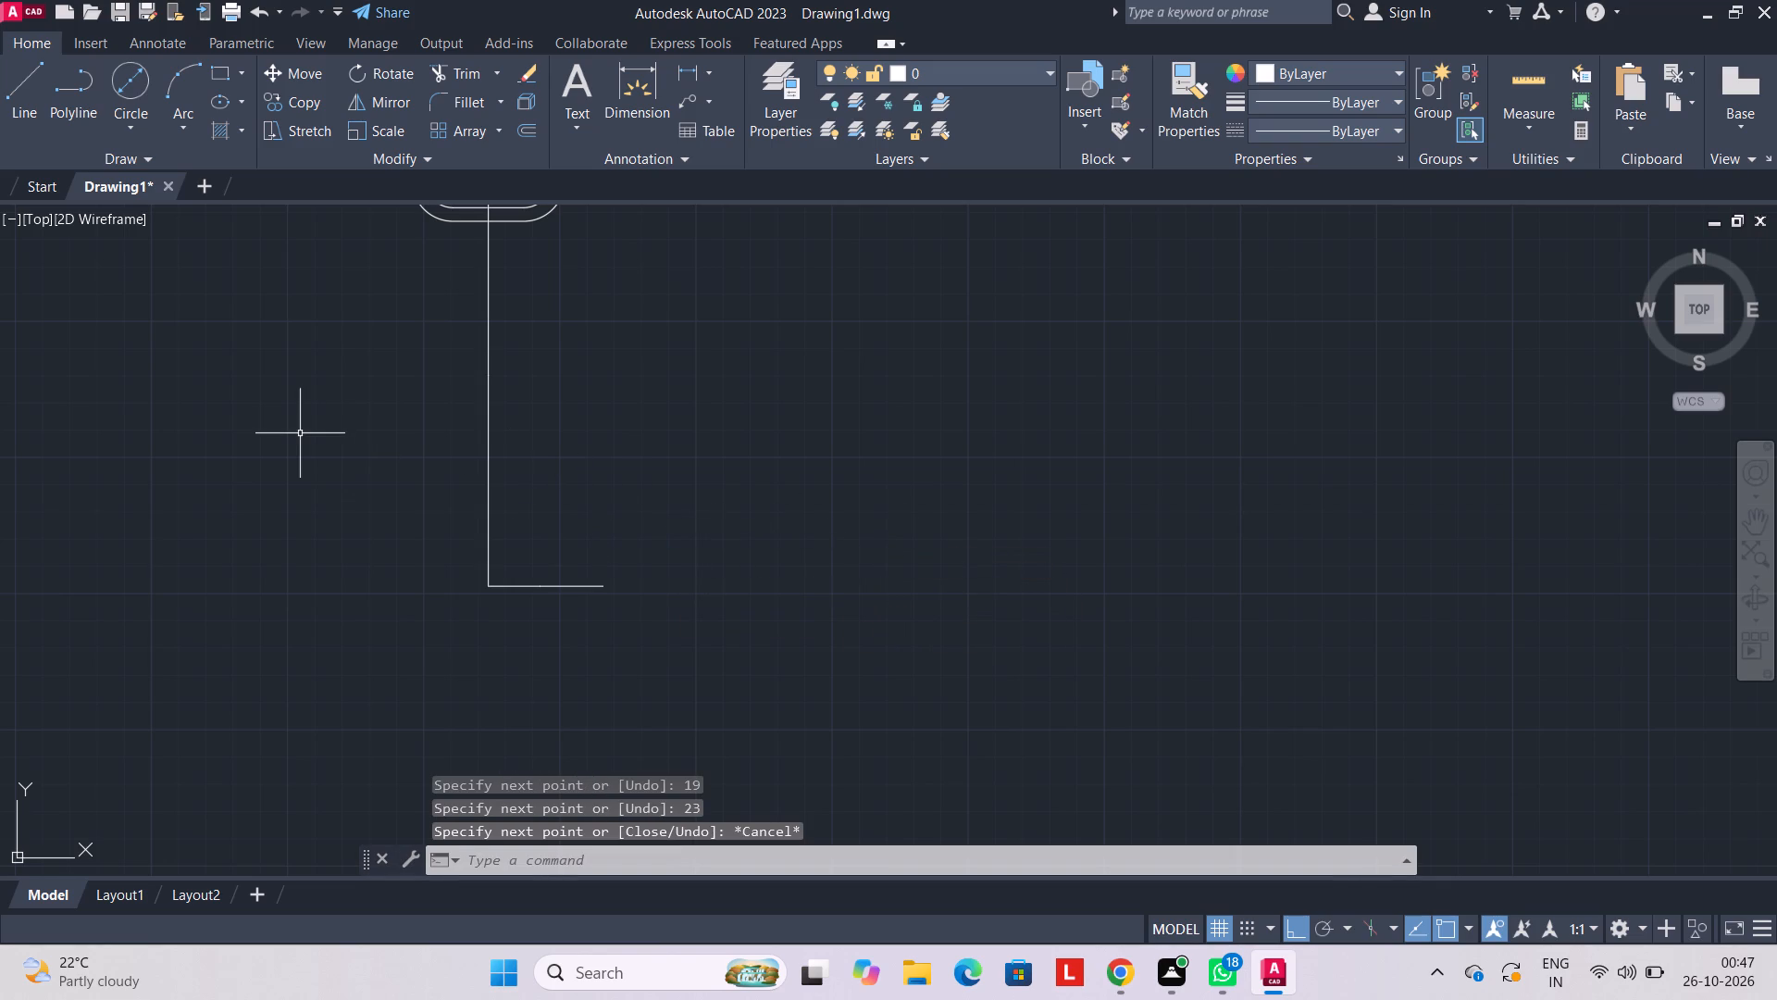
pyautogui.scroll(-3, 553, 605)
pyautogui.scroll(4, 584, 594)
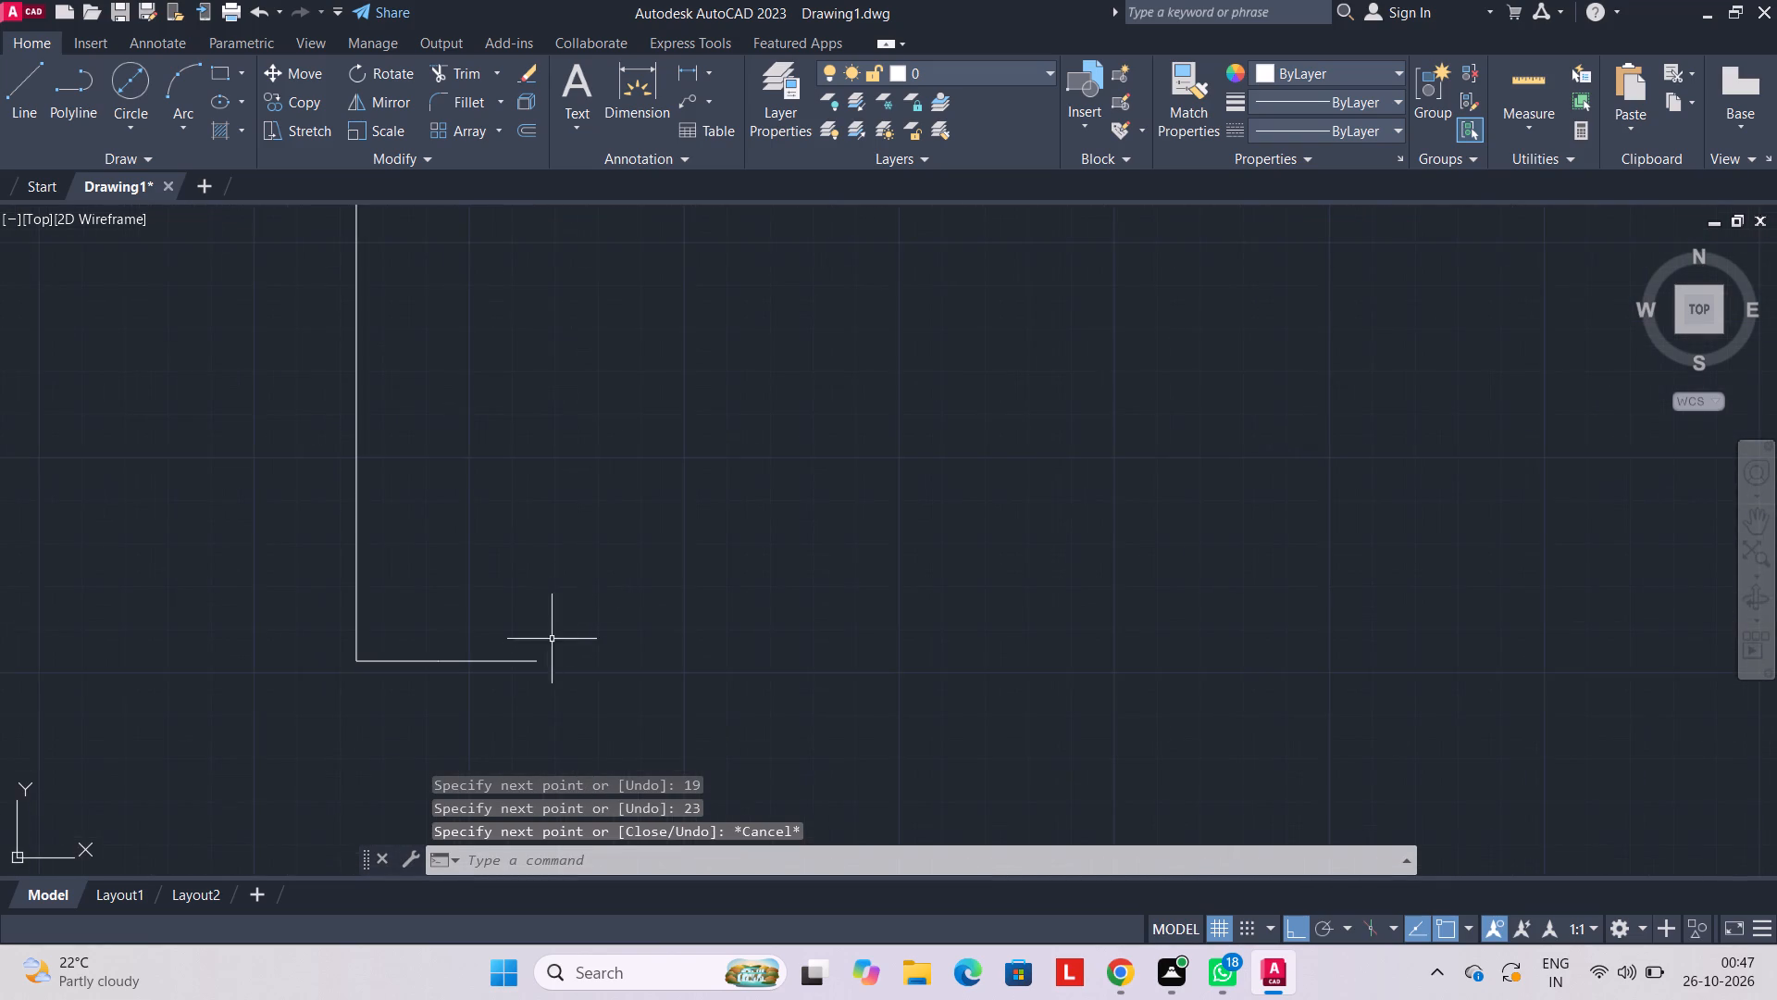
pyautogui.scroll(3, 518, 650)
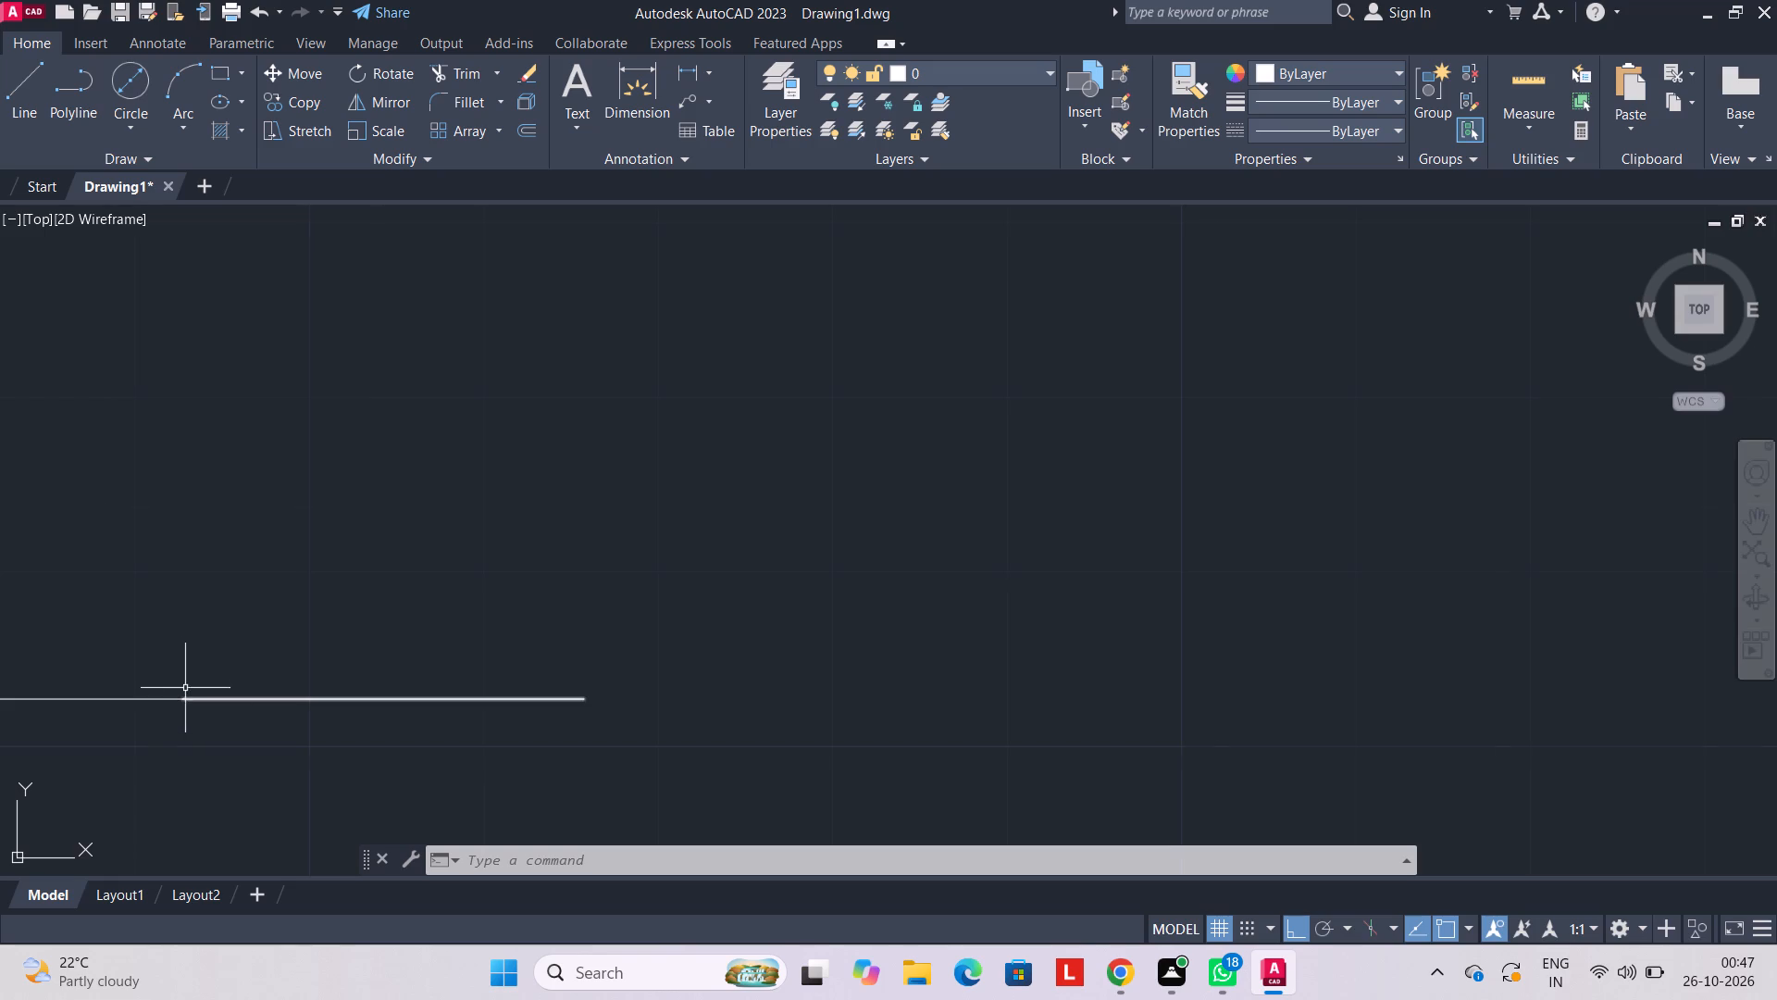
pyautogui.scroll(2, 183, 683)
pyautogui.scroll(-4, 202, 671)
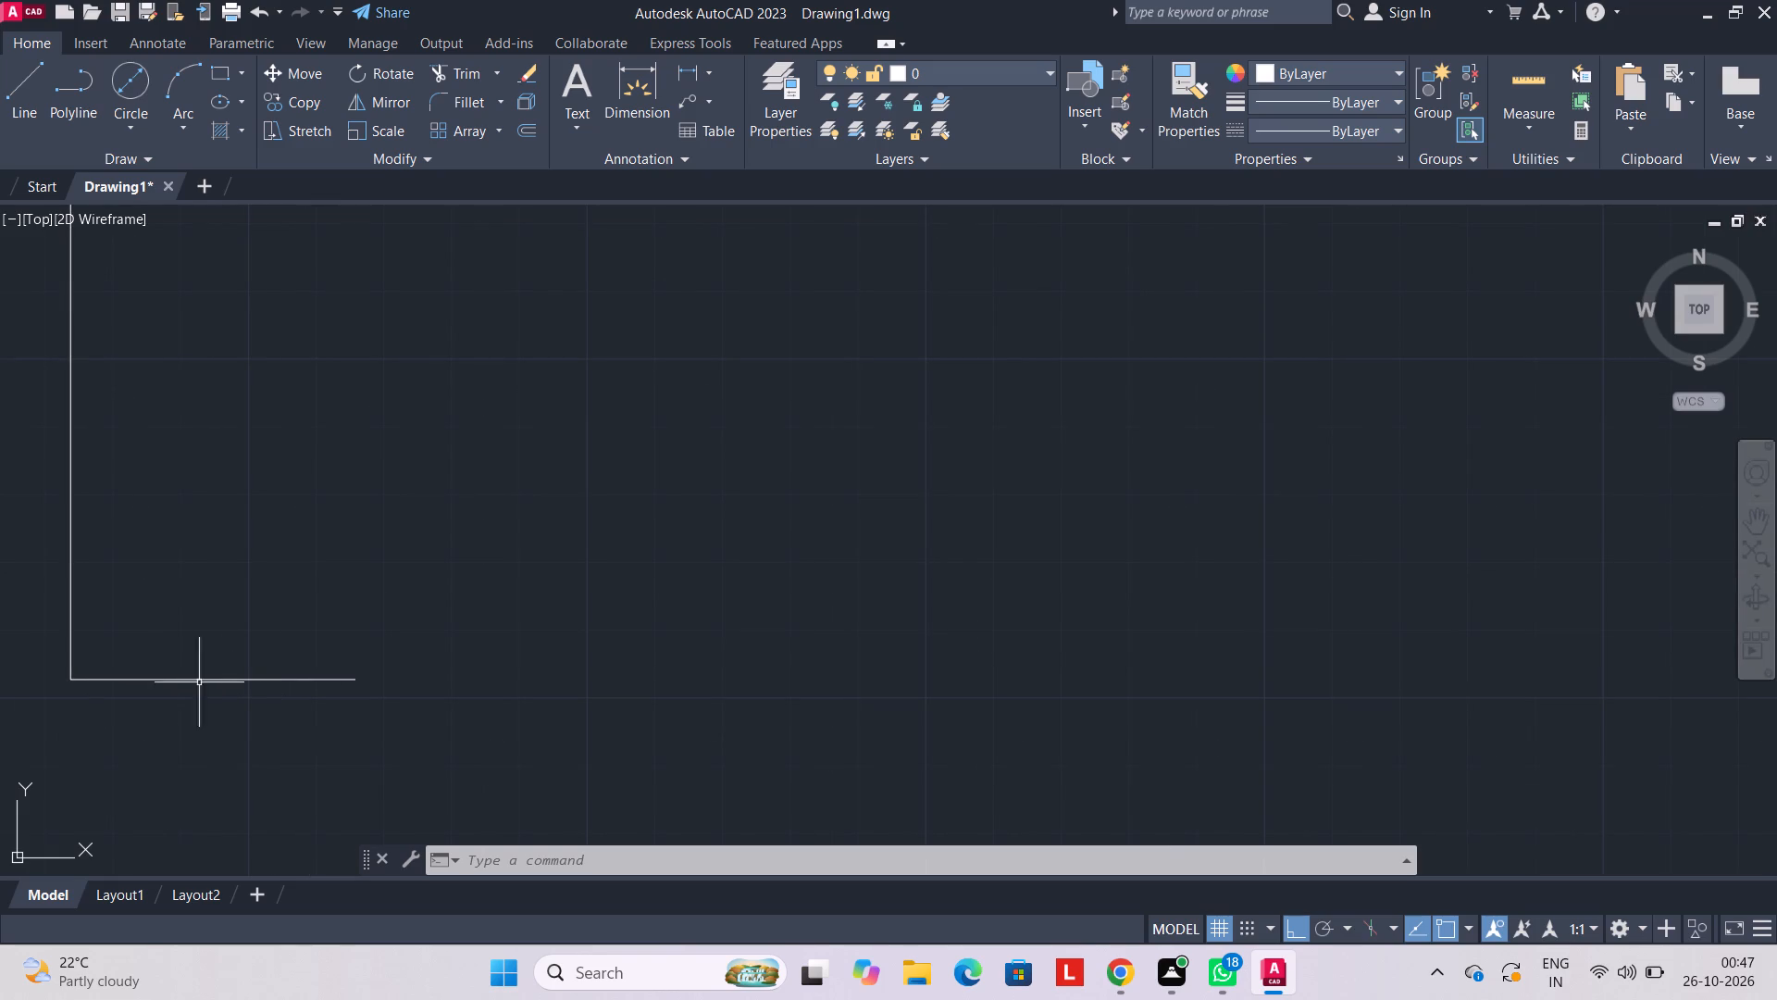
pyautogui.click(126, 92)
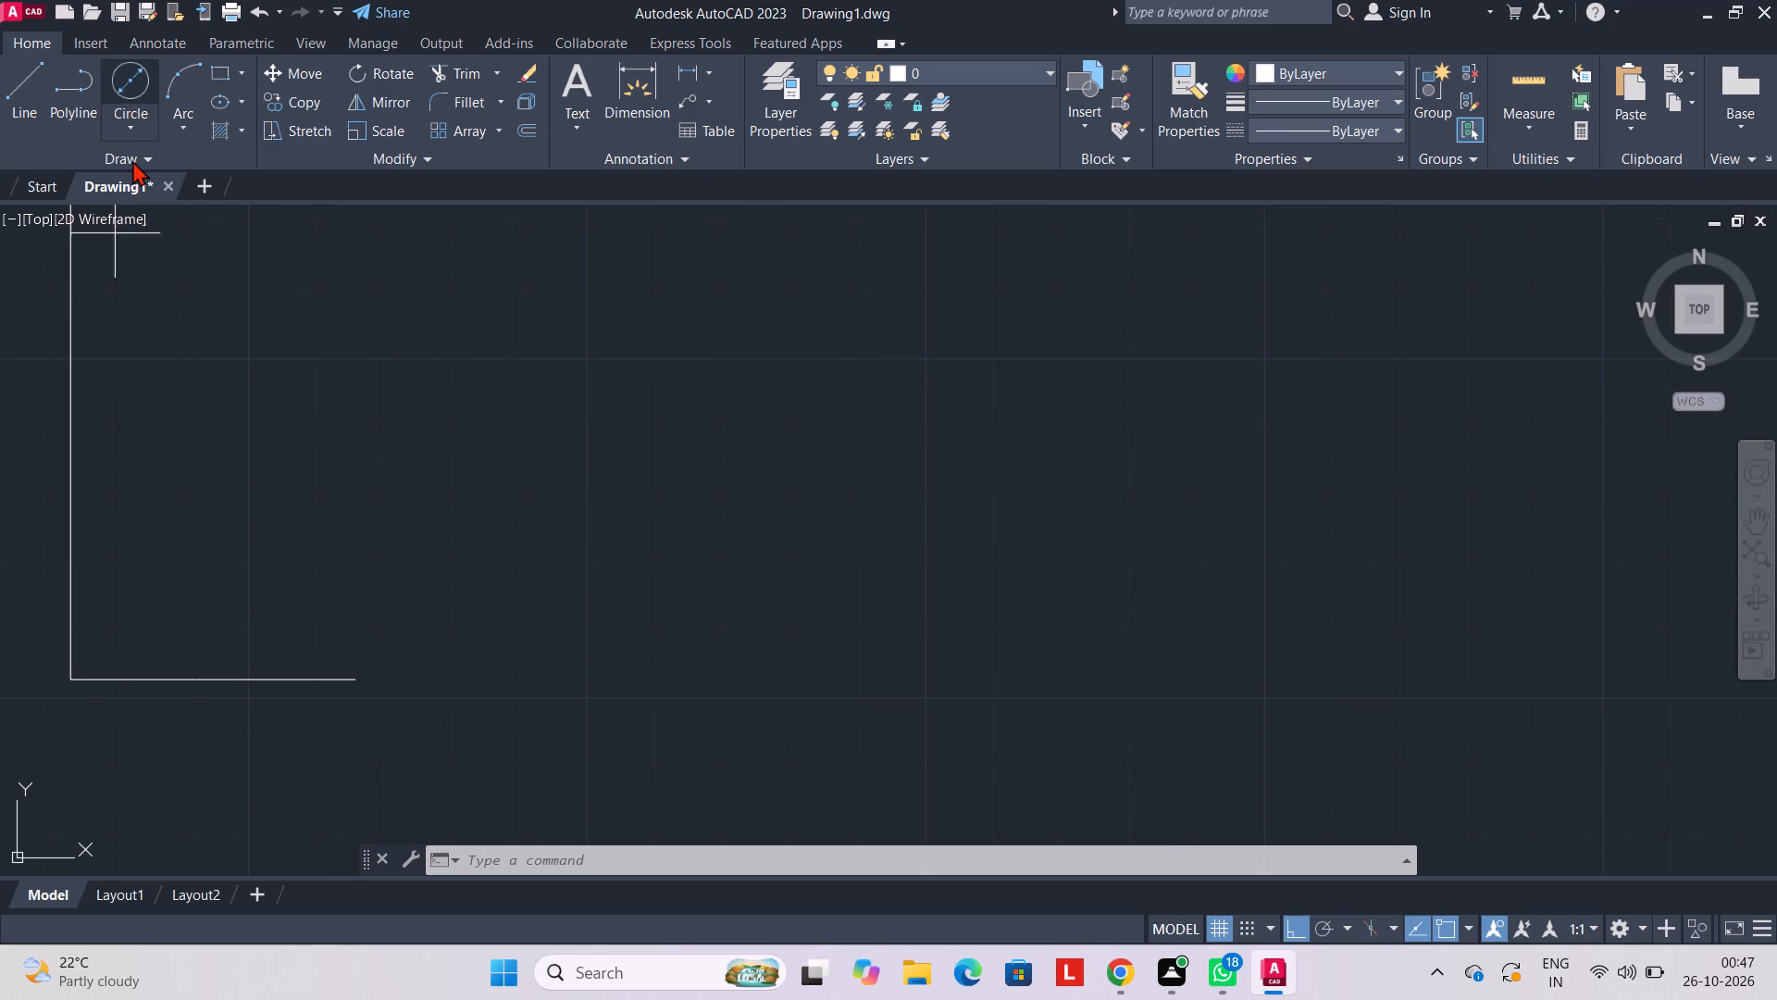
pyautogui.click(353, 681)
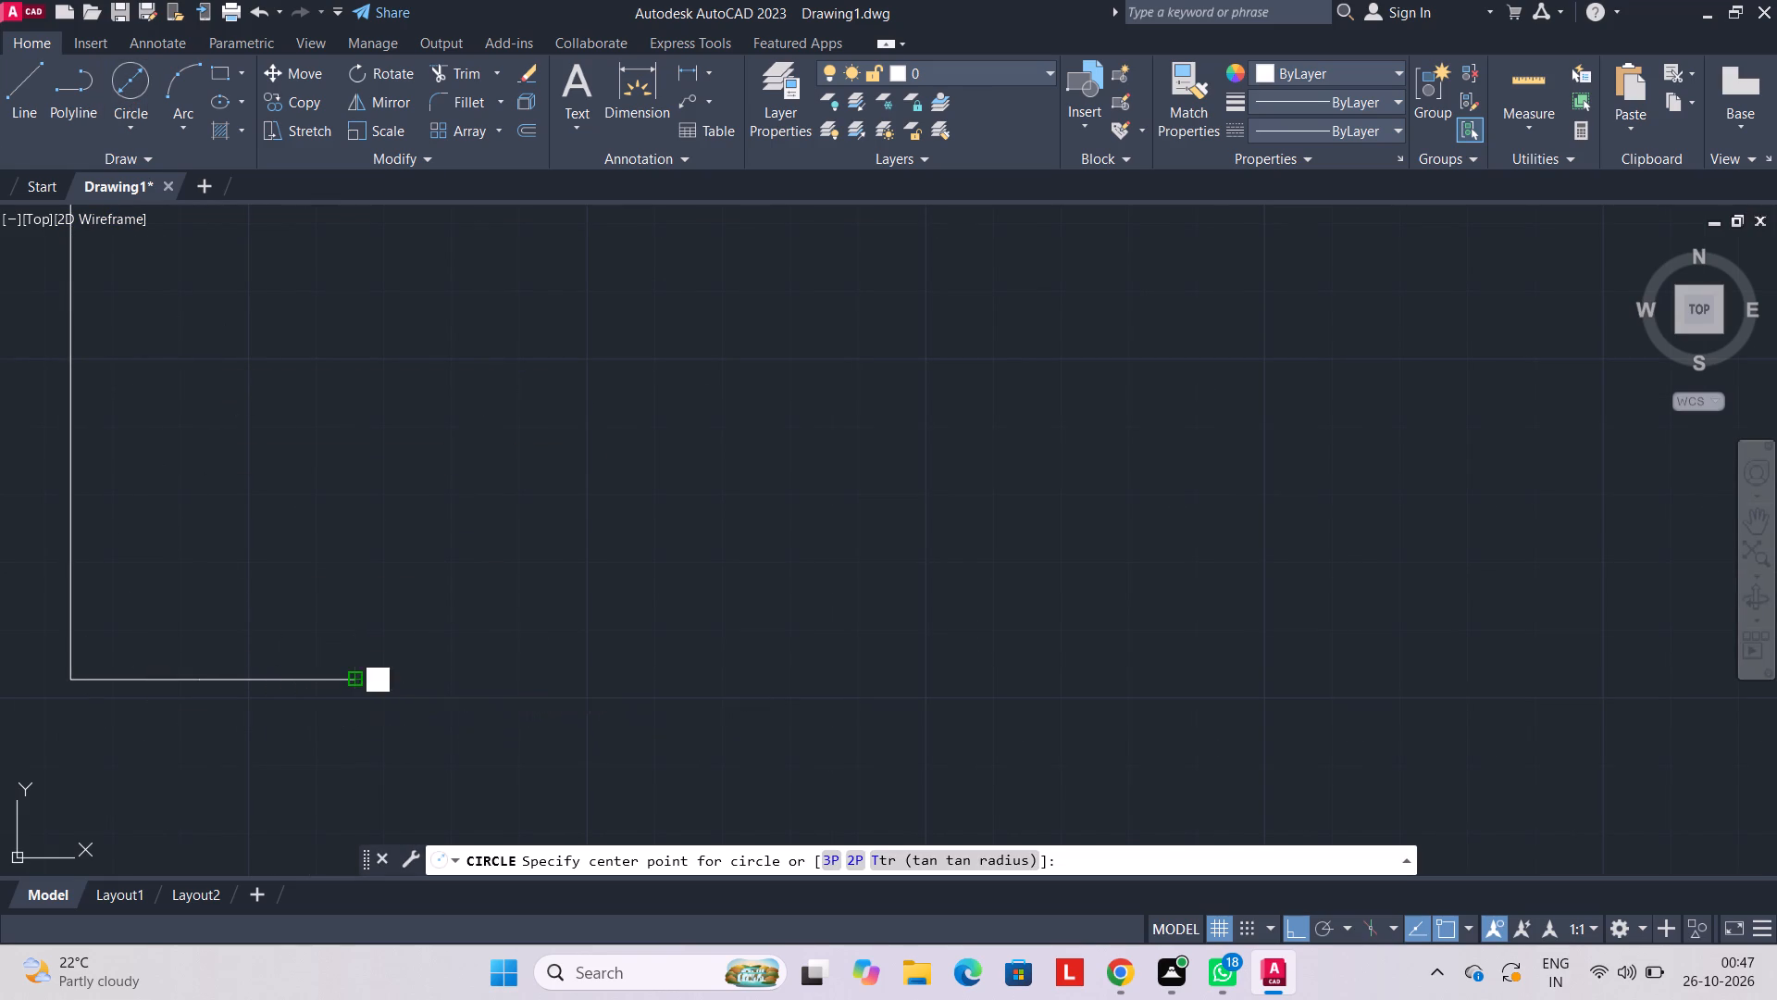
pyautogui.press('2')
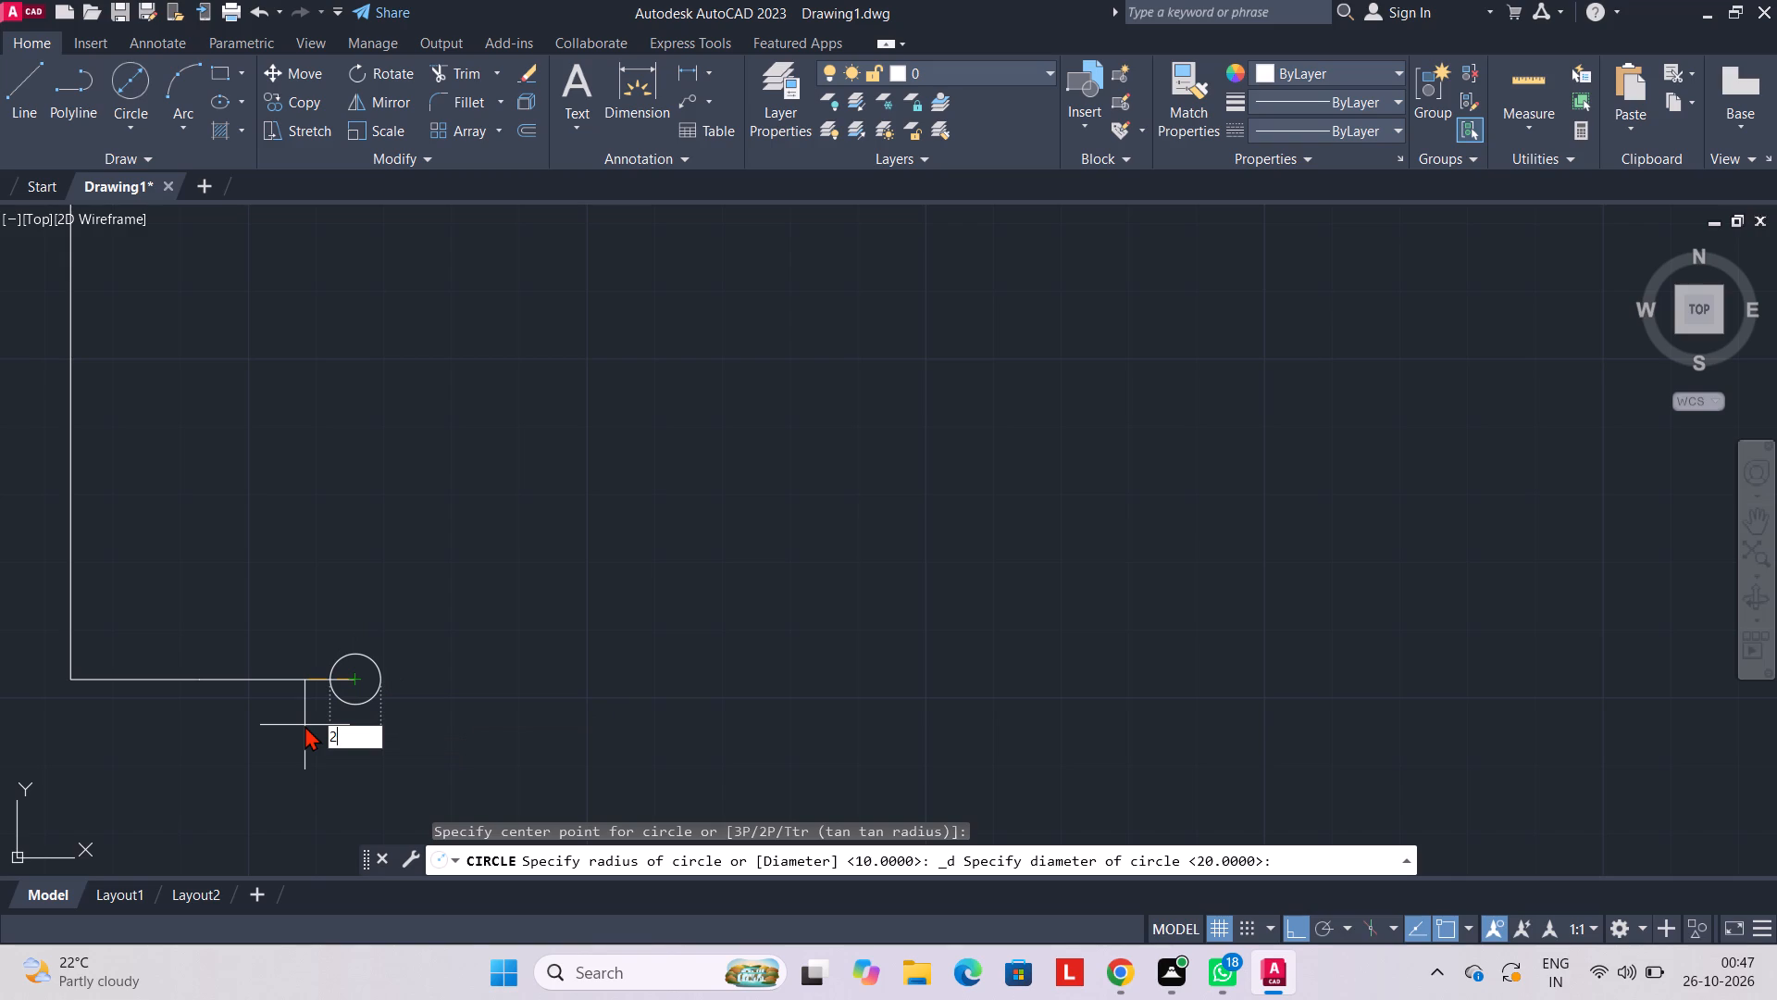
pyautogui.press('5')
pyautogui.press('Return')
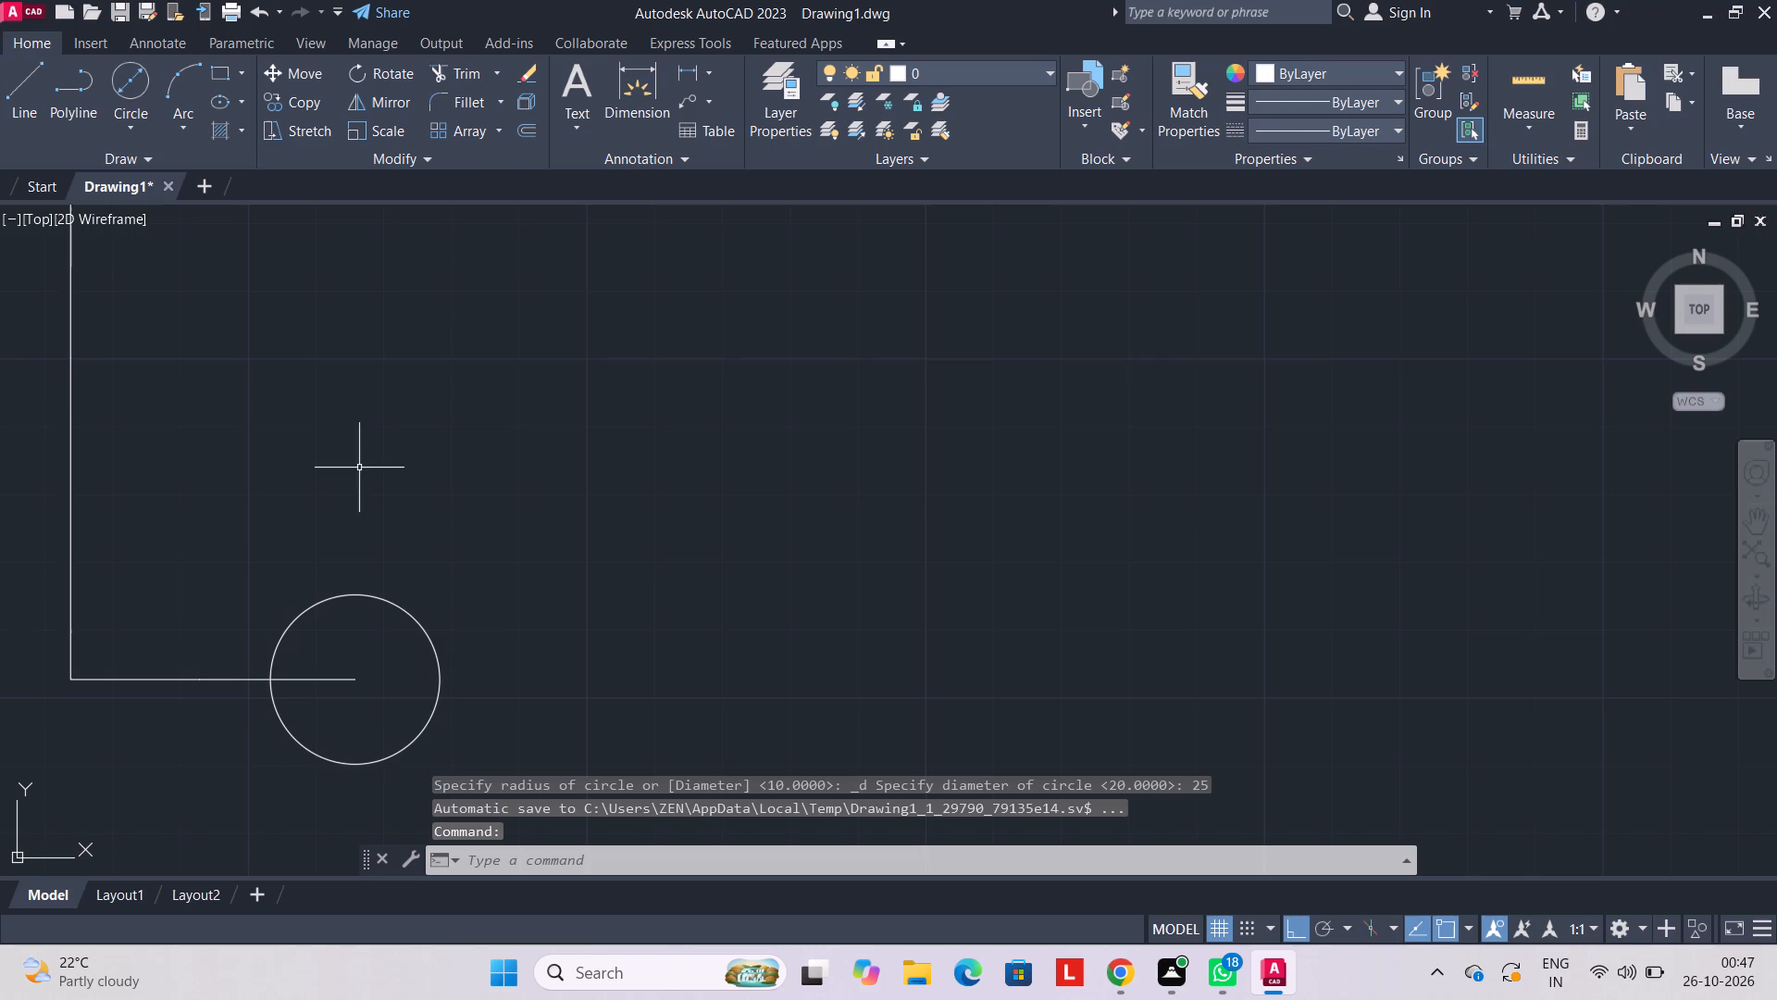
pyautogui.click(114, 78)
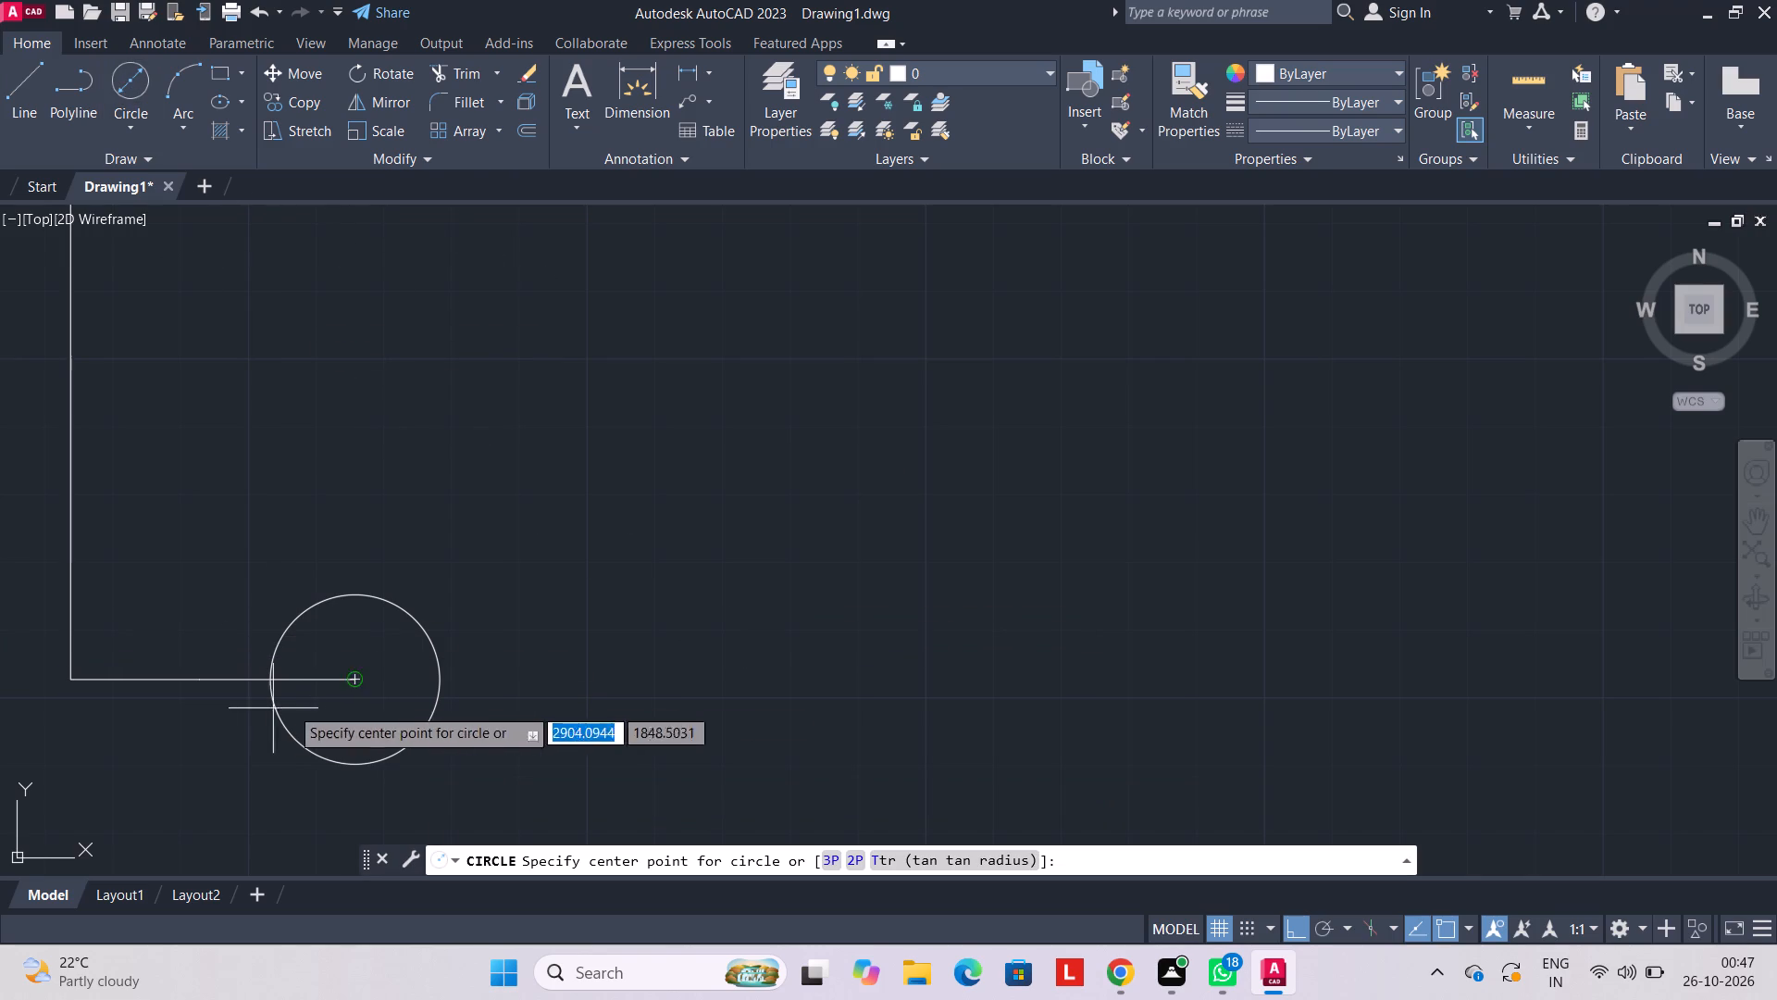
pyautogui.click(354, 680)
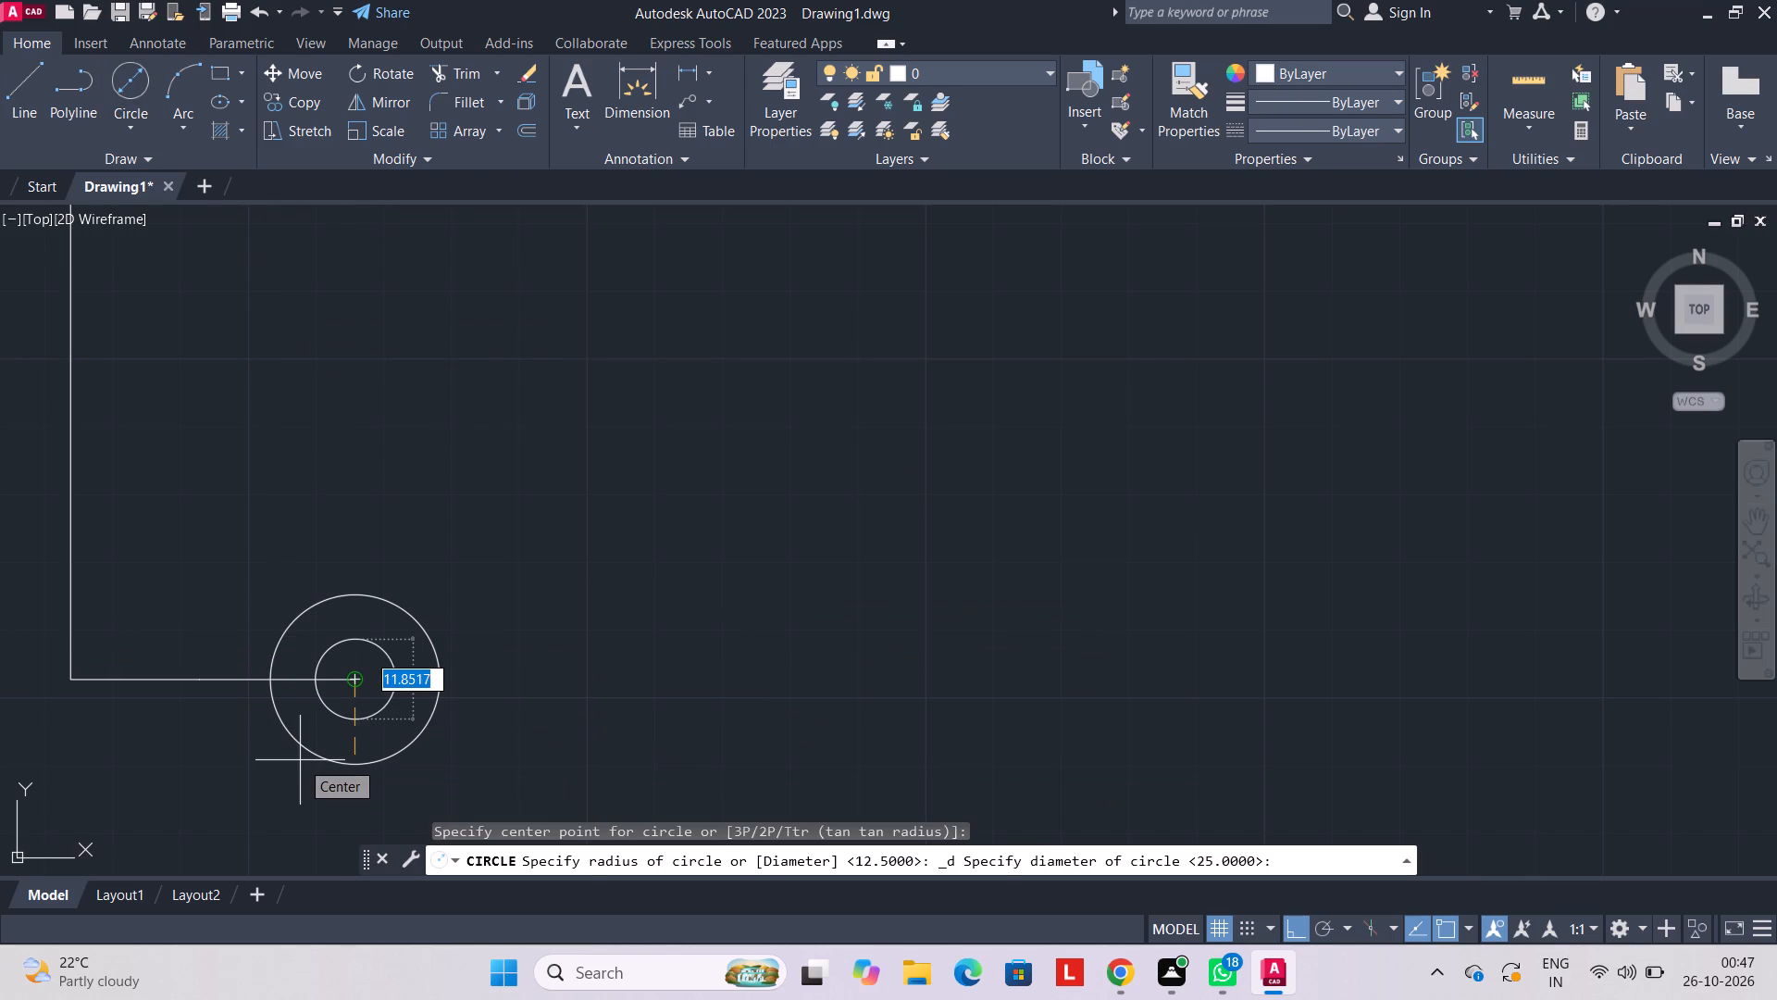
pyautogui.write('46')
pyautogui.press('Return')
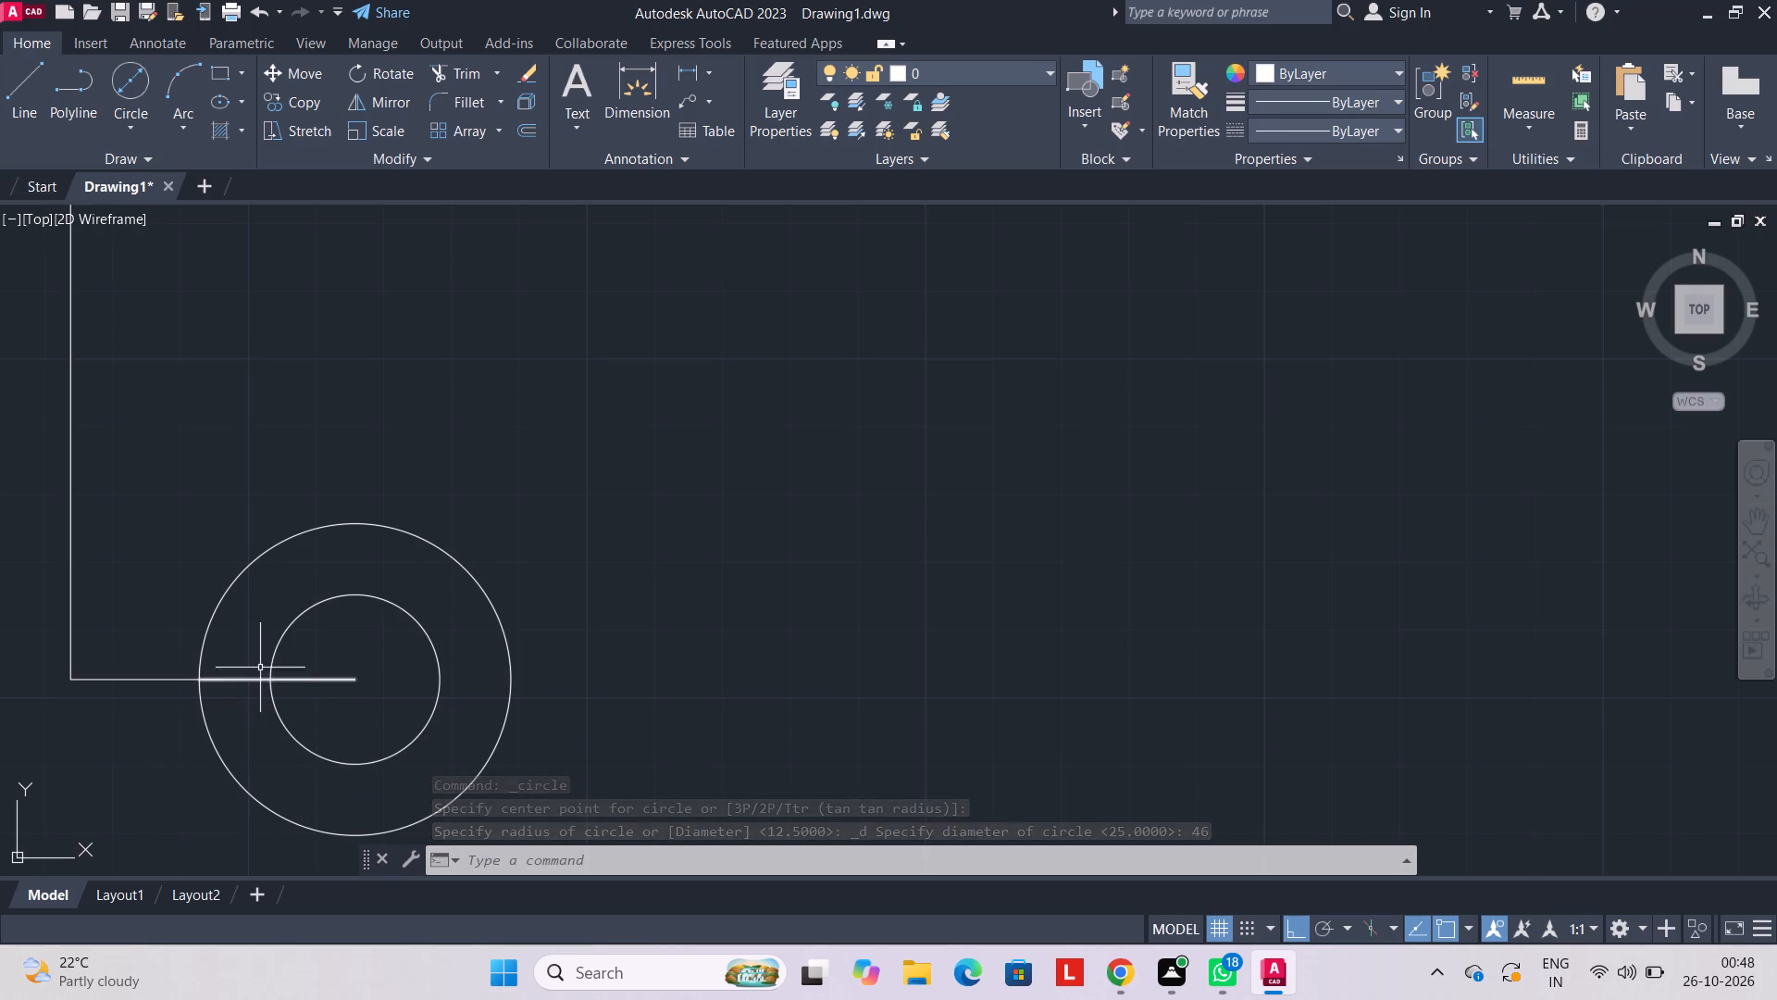
# Draw consecutive horizontal line segments 19 and 23 long to the left from the lower end of the vertical construction line.
pyautogui.scroll(-3, 281, 642)
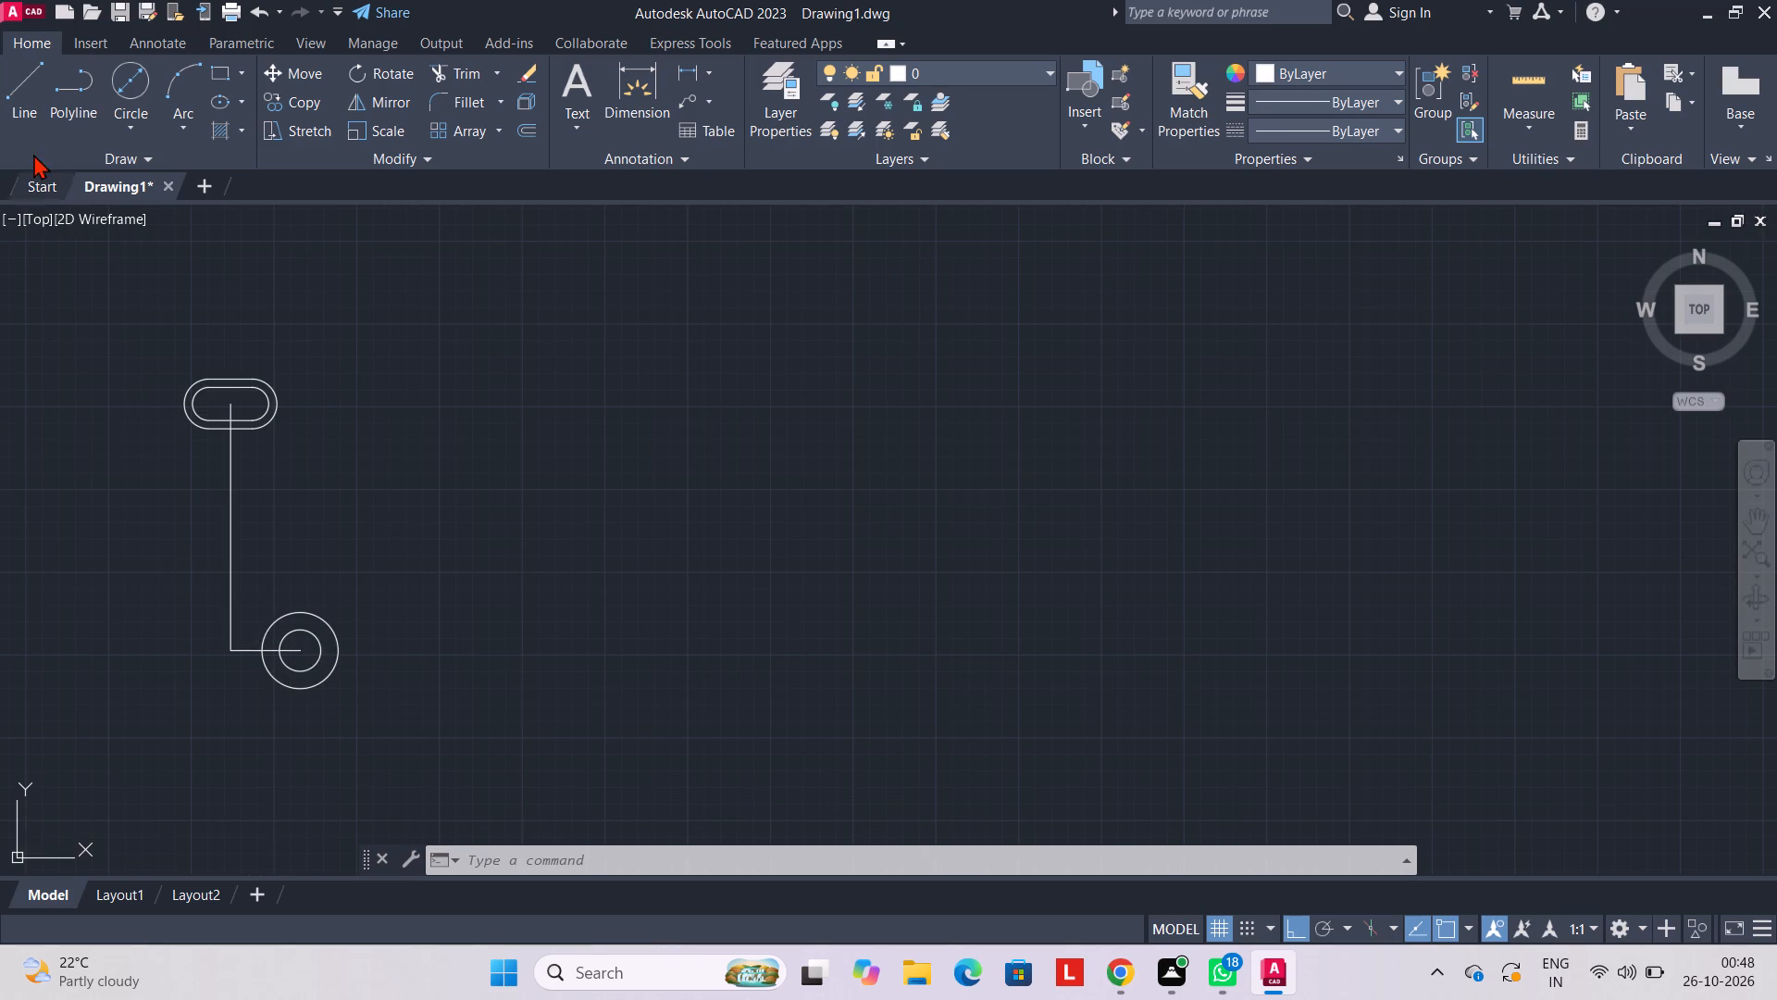
pyautogui.click(26, 89)
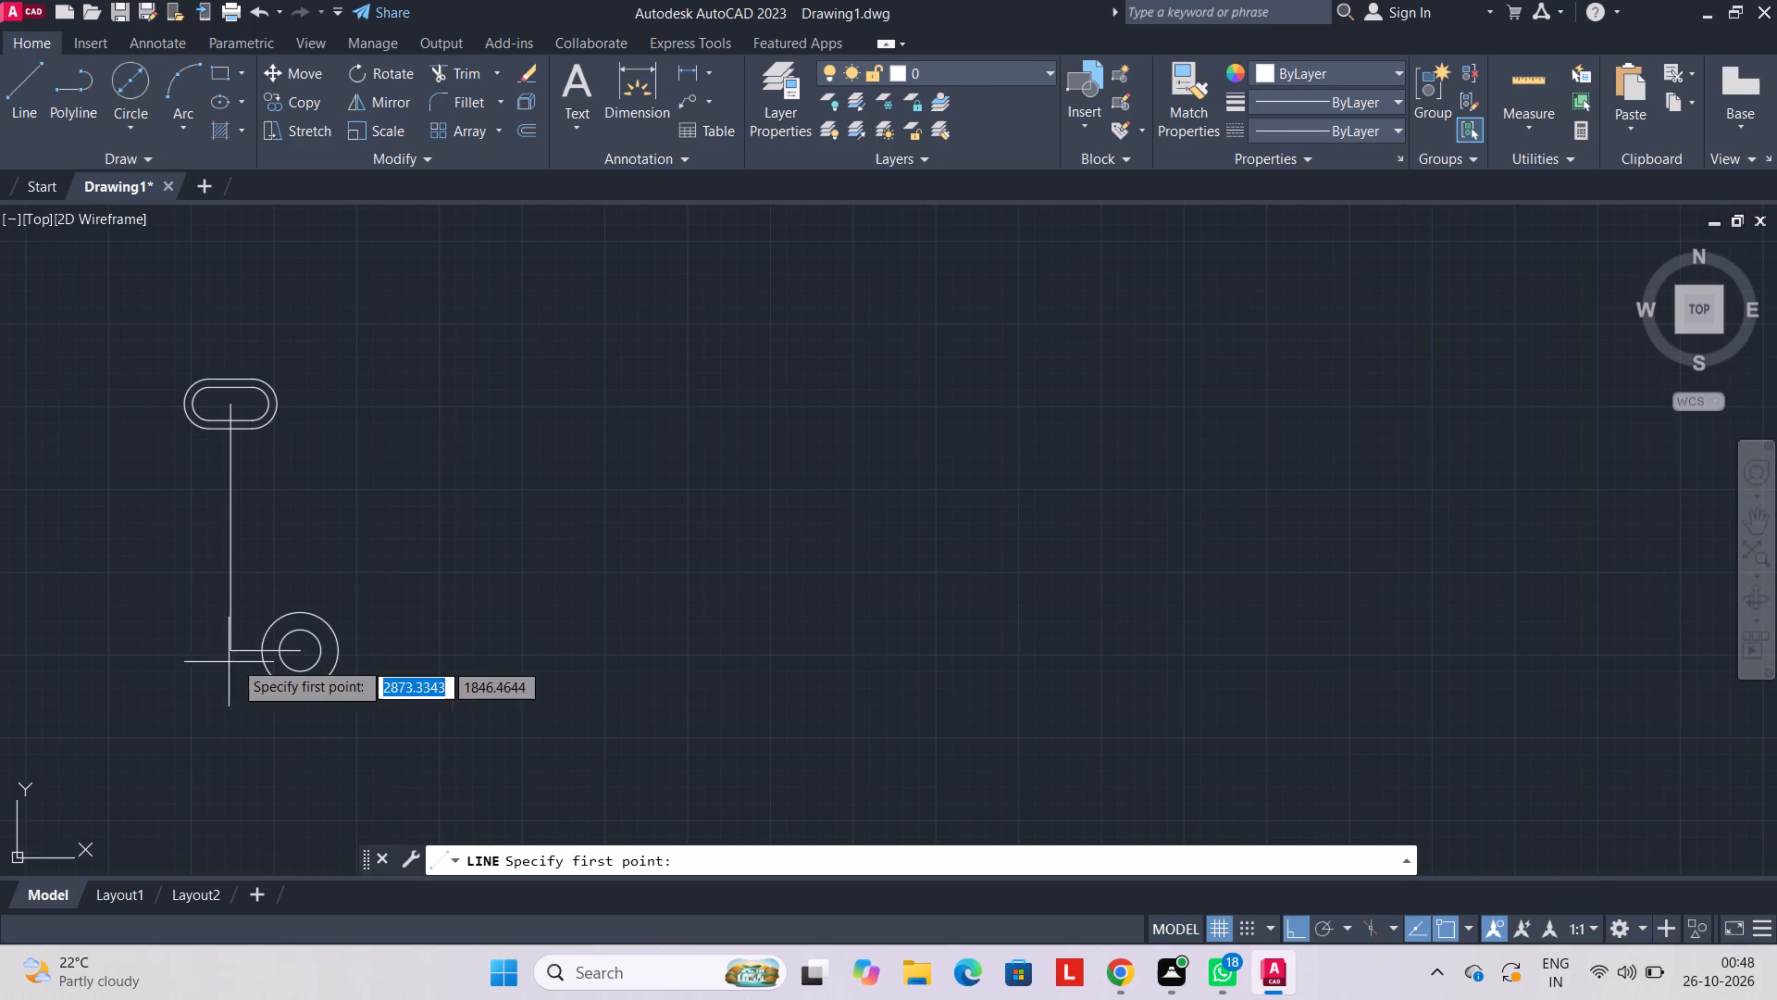
pyautogui.click(236, 648)
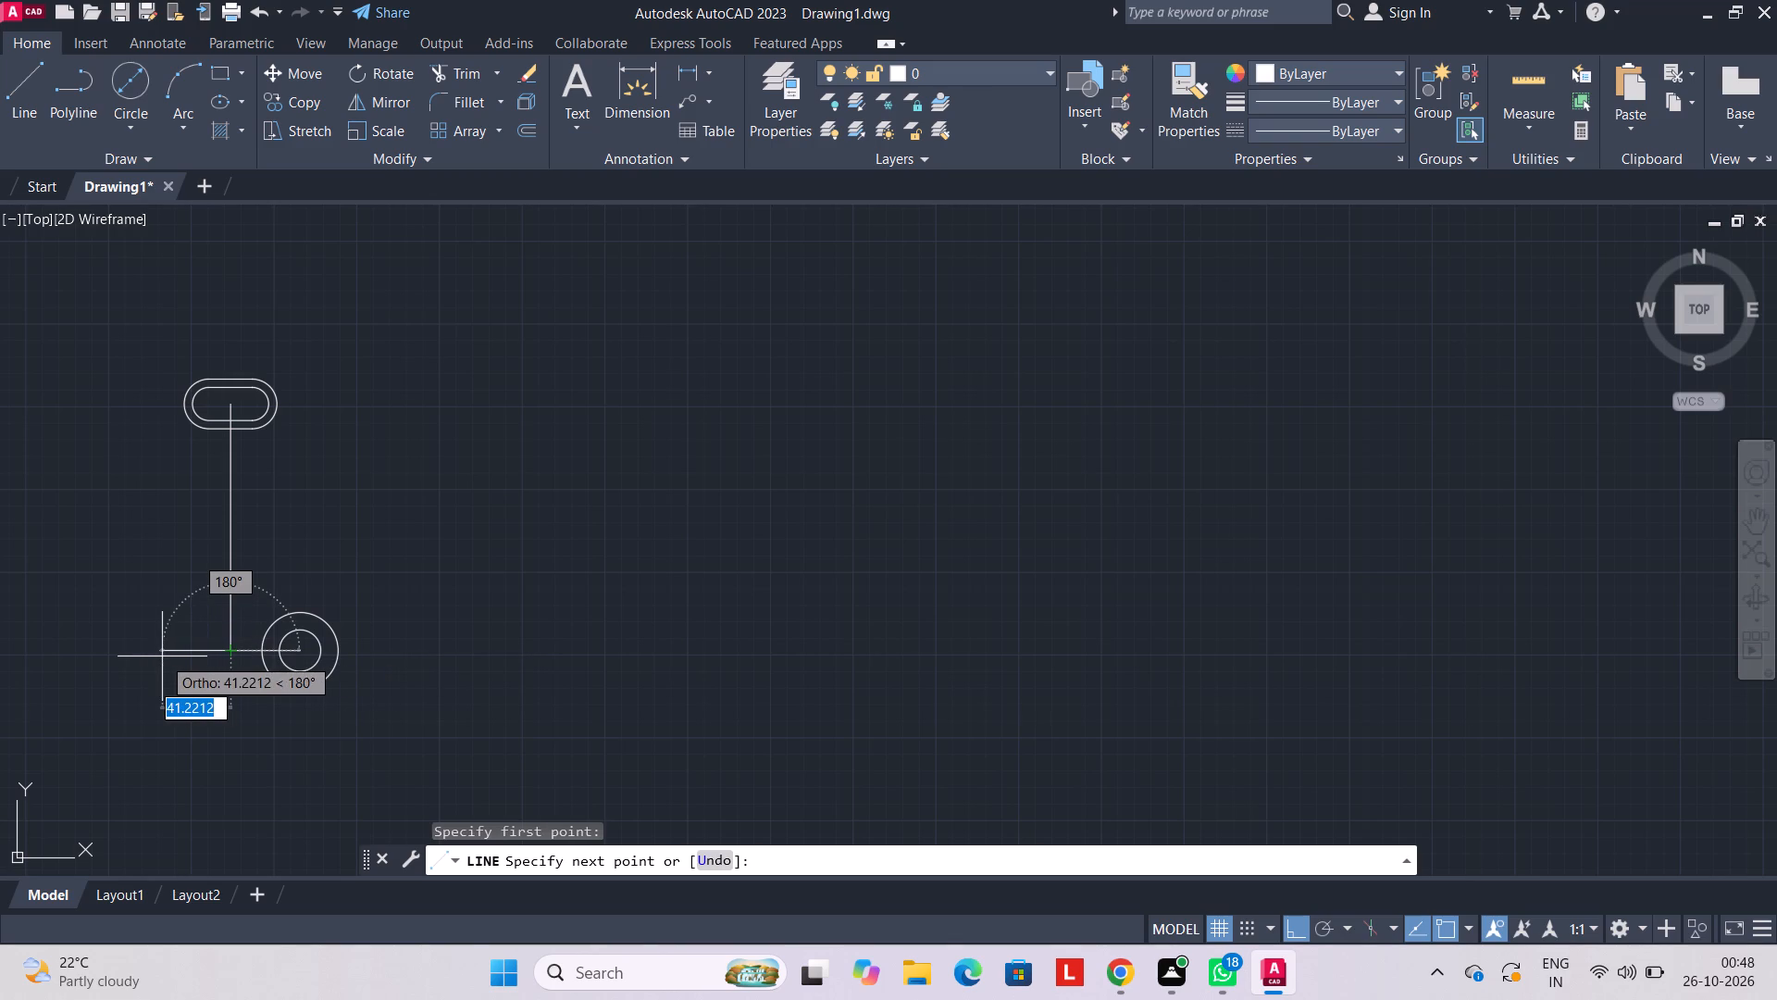
pyautogui.write('19')
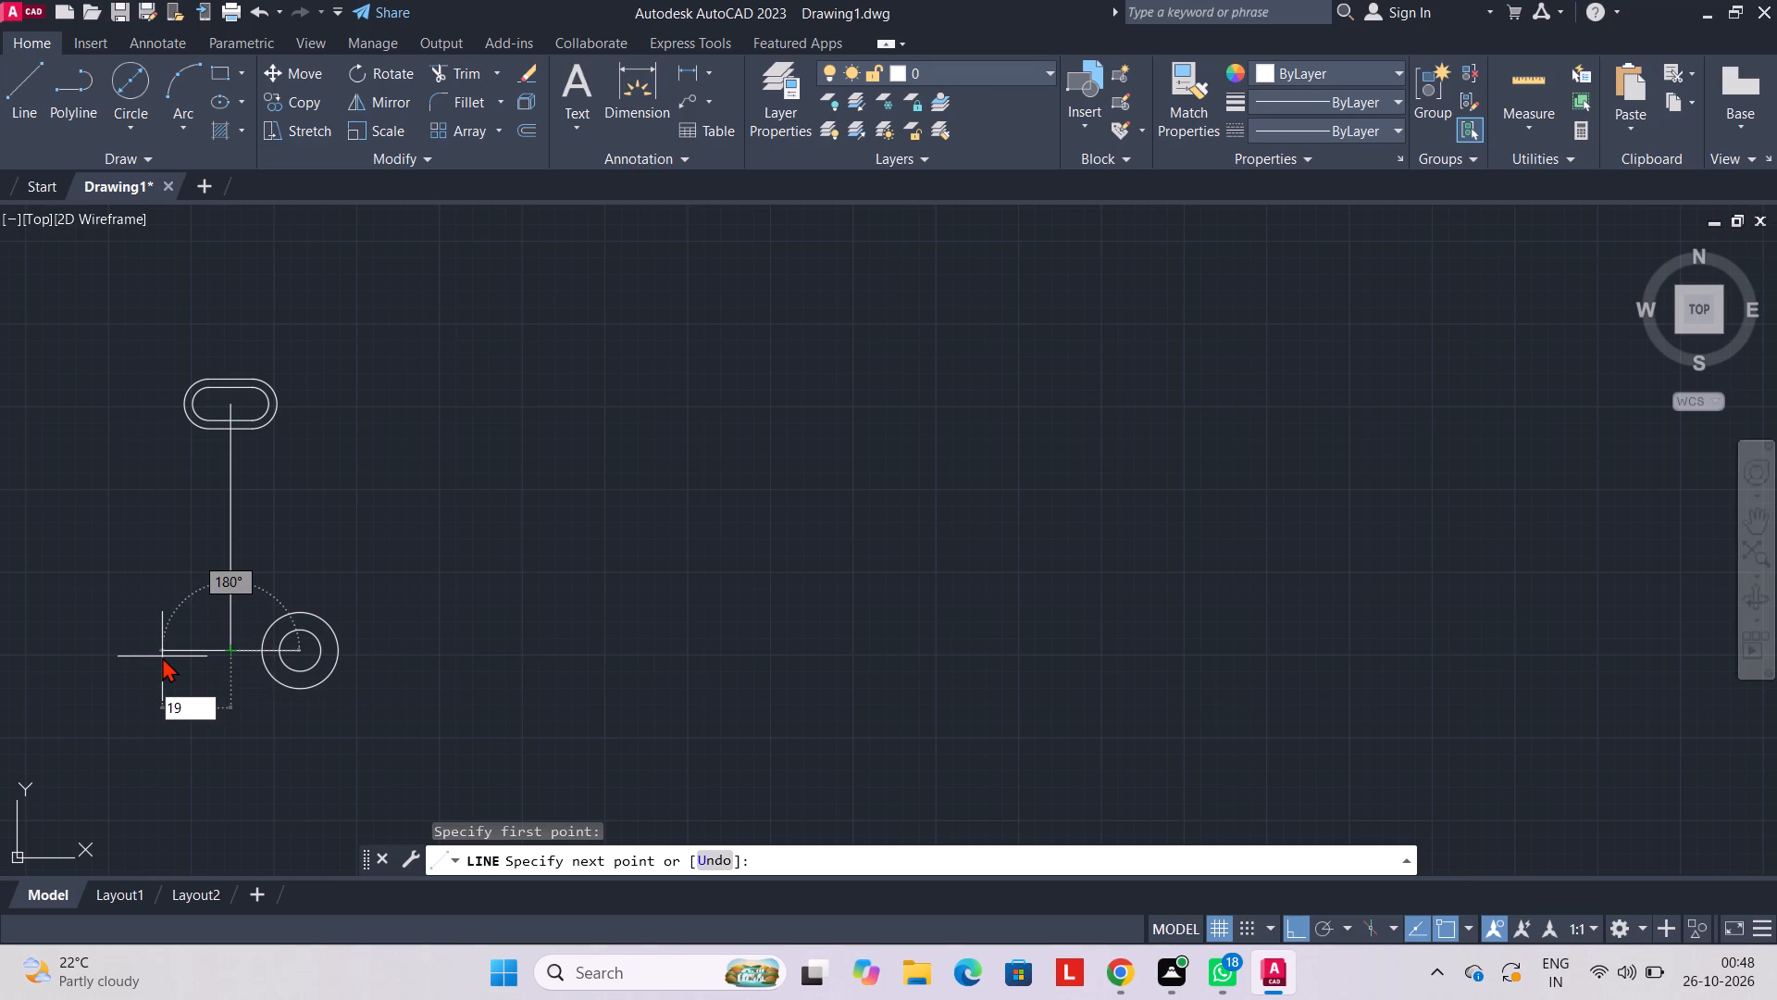
pyautogui.press('Return')
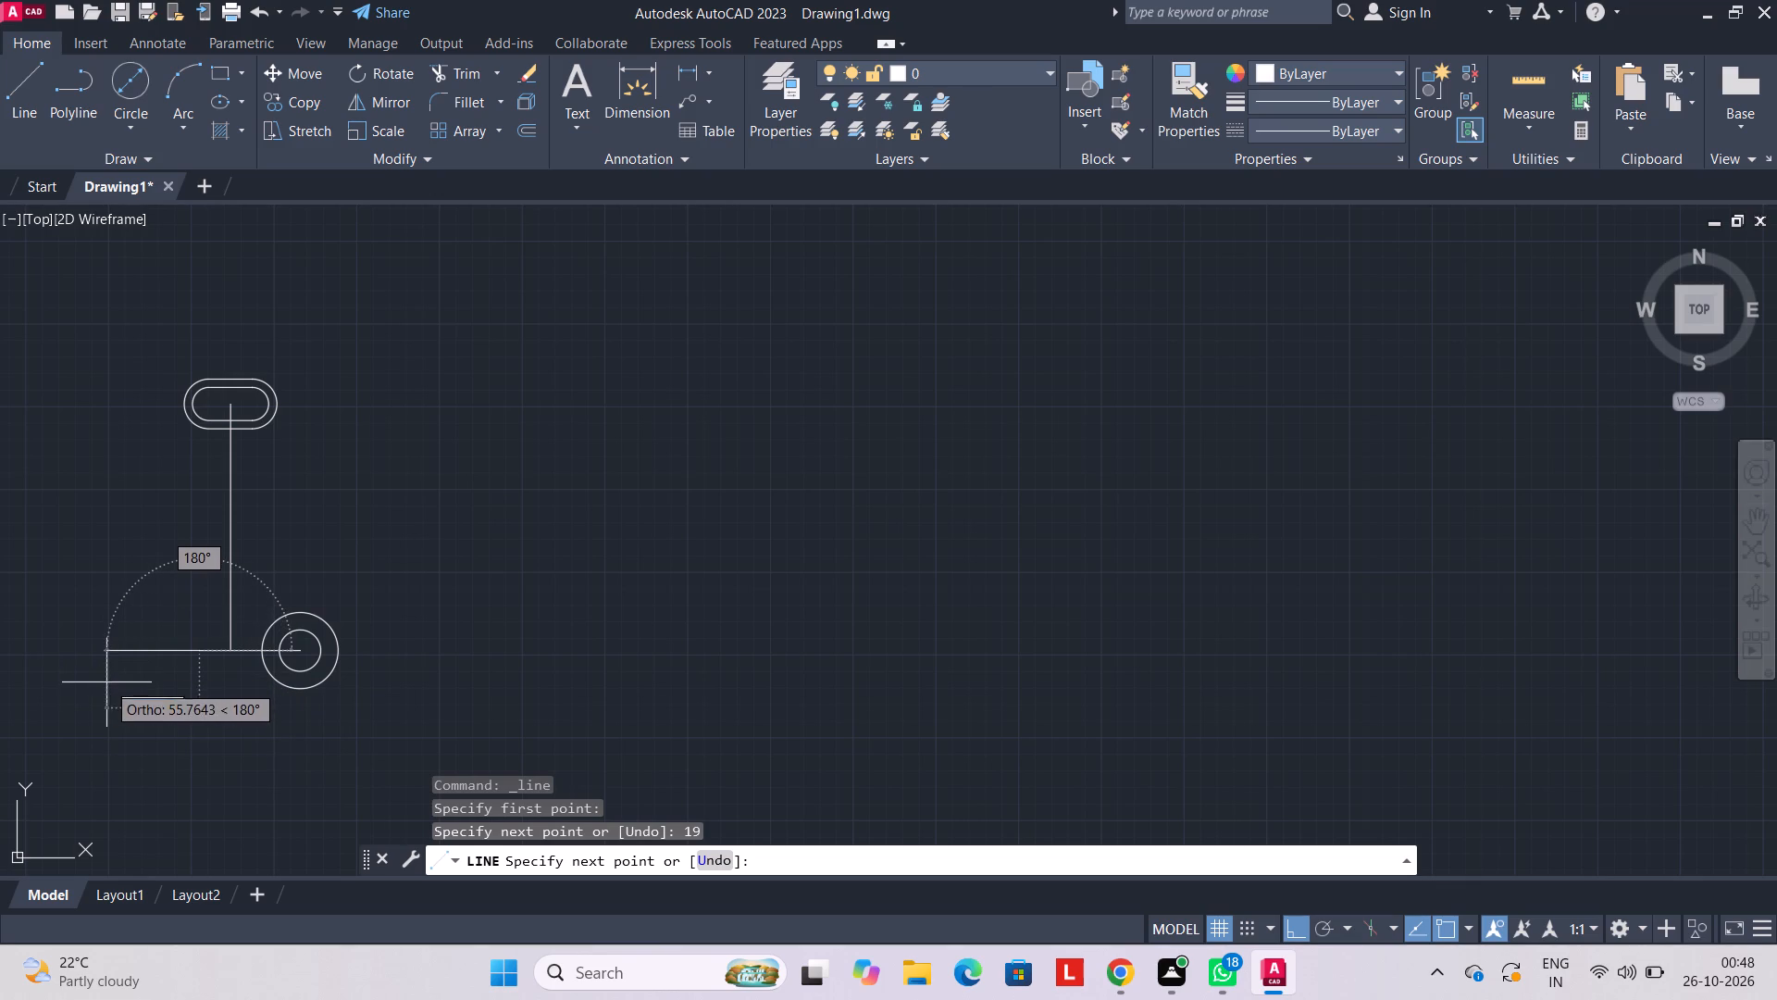
pyautogui.write('23')
pyautogui.press('Return')
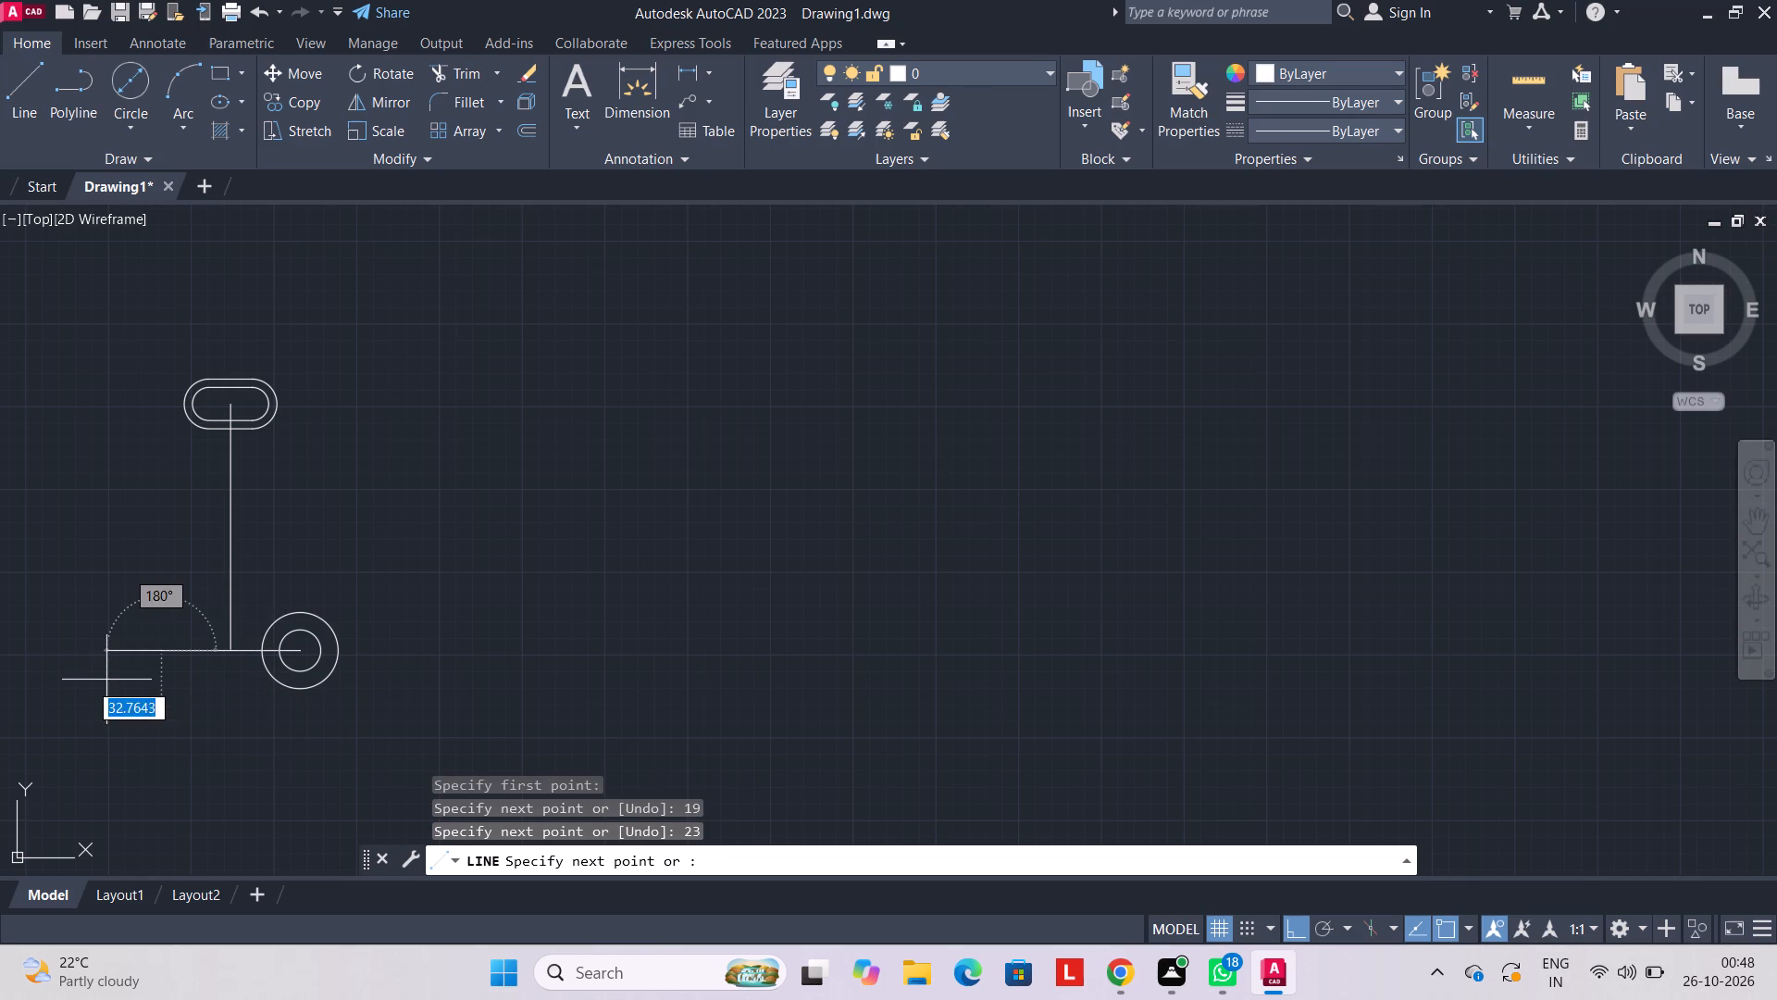
pyautogui.press('Escape')
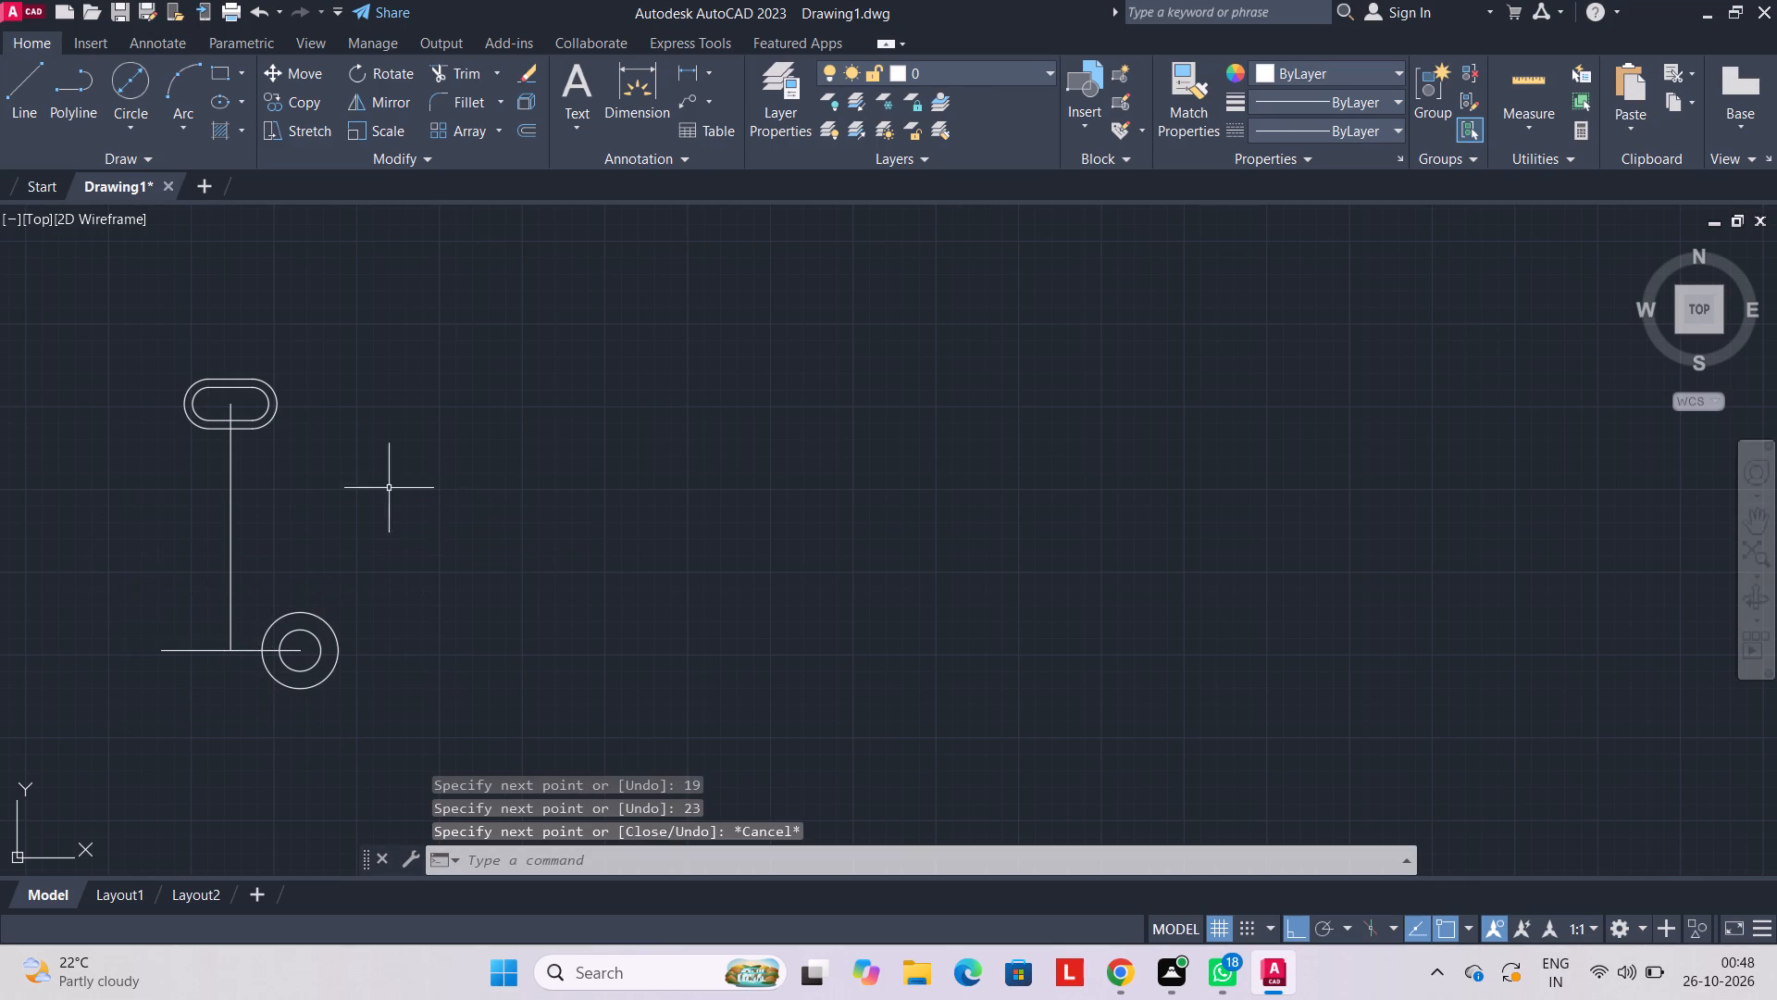
# Draw two concentric circles of diameters 25 and 46 centered on the left end of the horizontal construction line.
pyautogui.scroll(1, 199, 664)
pyautogui.scroll(-1, 144, 504)
pyautogui.moveTo(294, 550); pyautogui.dragTo(706, 565, button='middle')
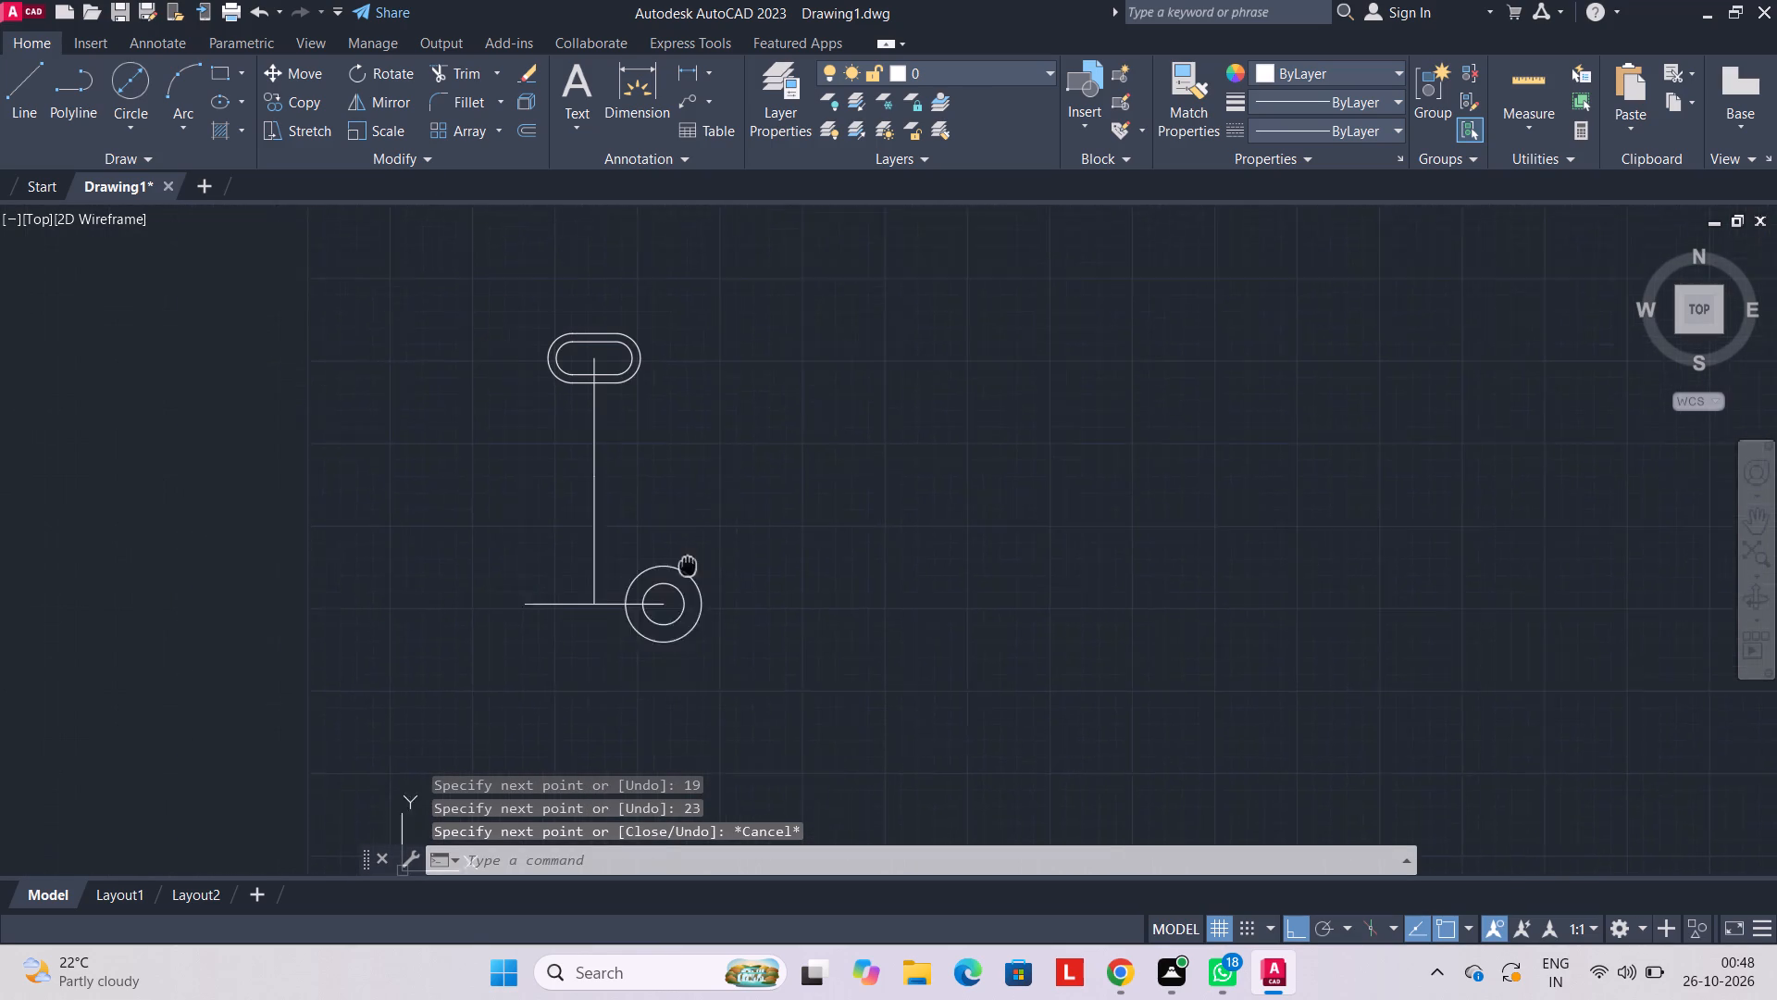
pyautogui.moveTo(706, 565); pyautogui.dragTo(738, 562, button='middle')
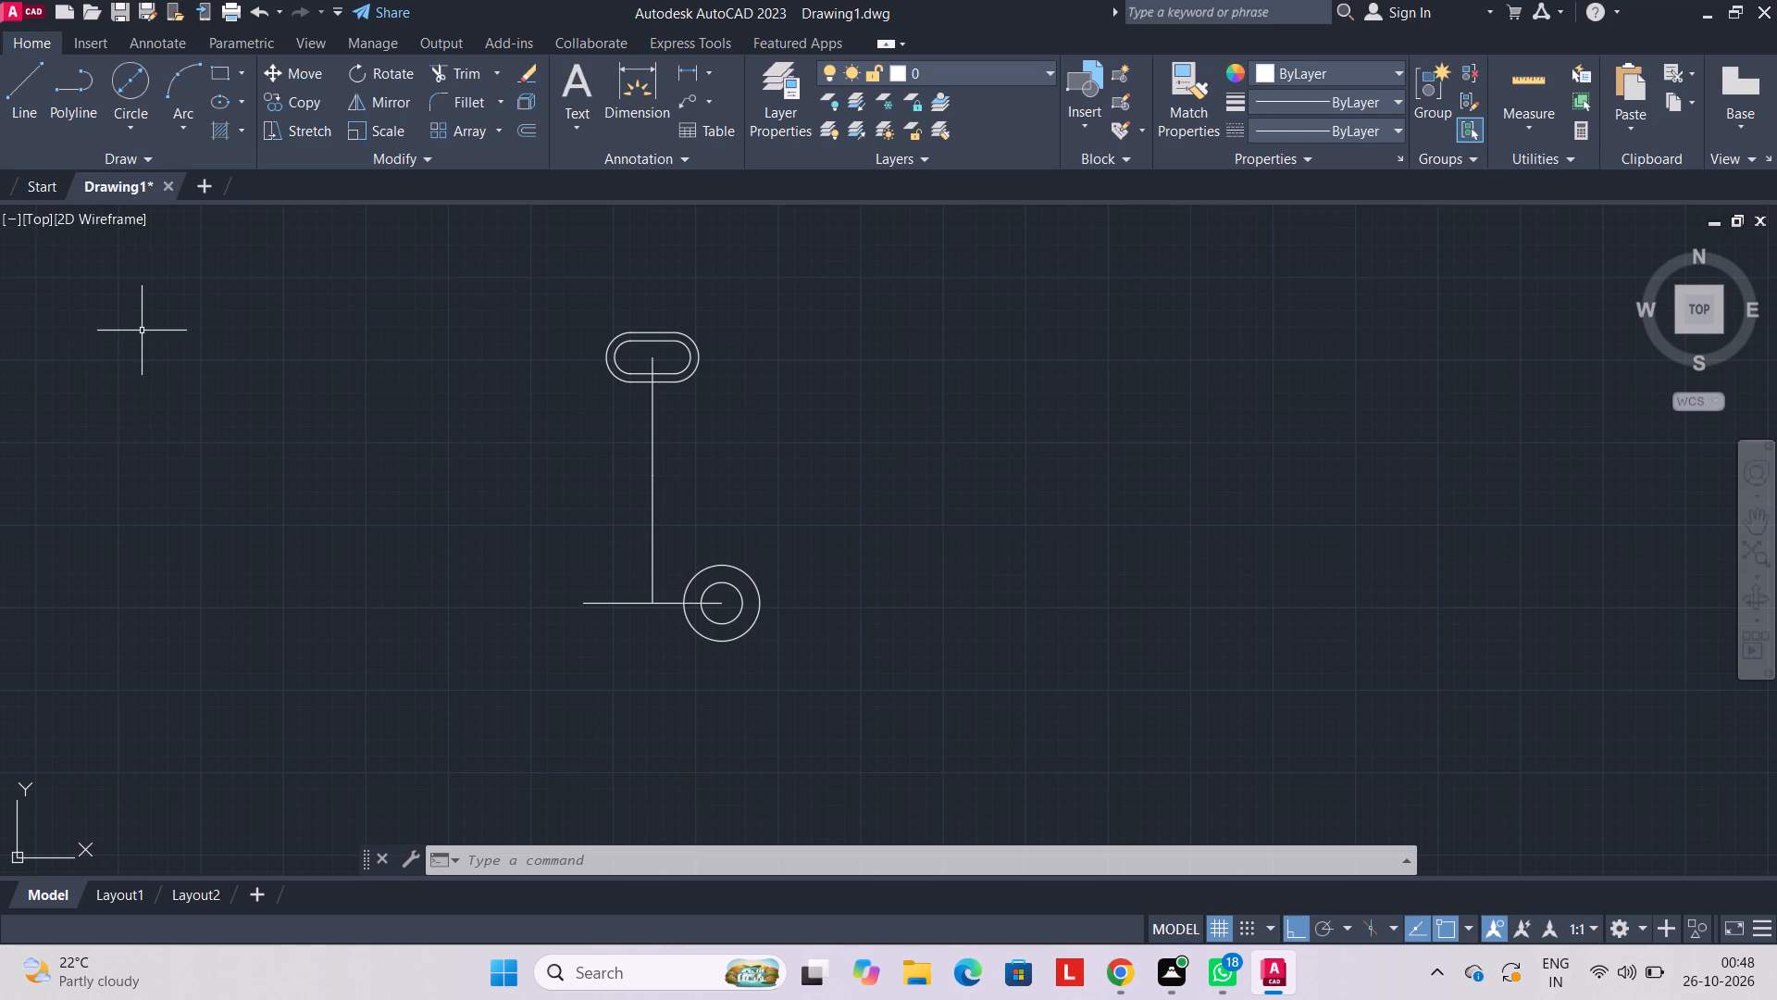
pyautogui.click(110, 83)
pyautogui.click(580, 602)
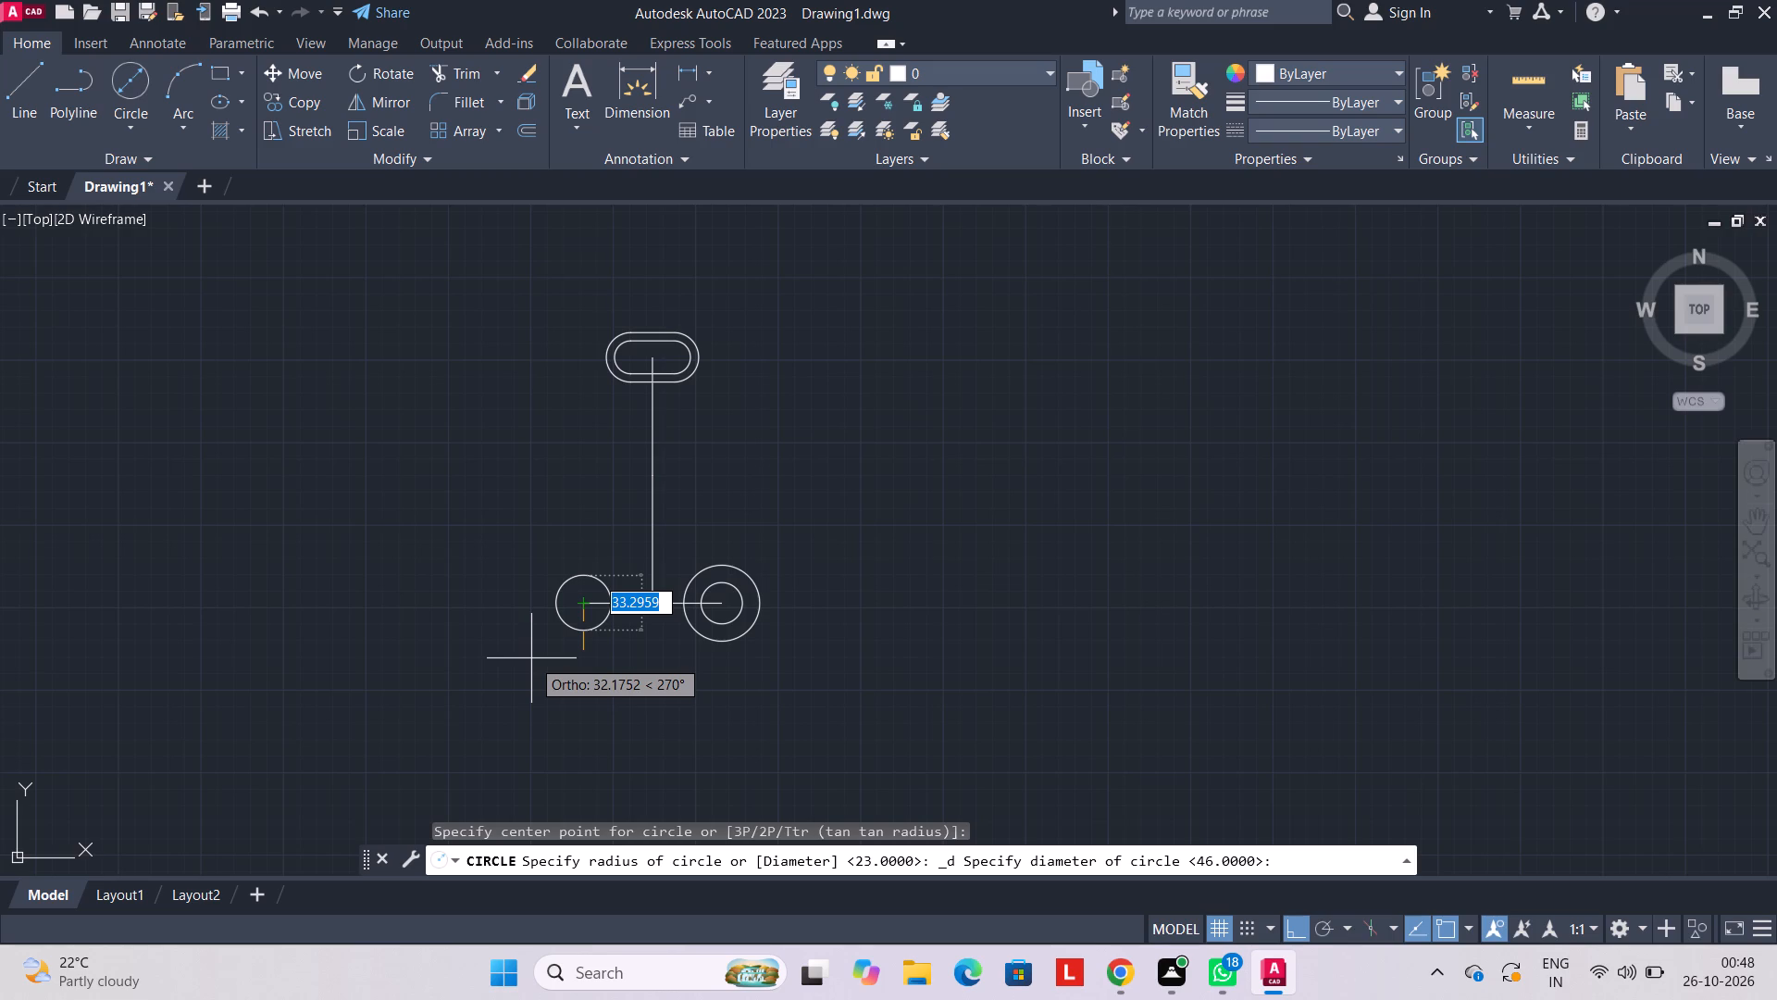
pyautogui.write('25')
pyautogui.press('Return')
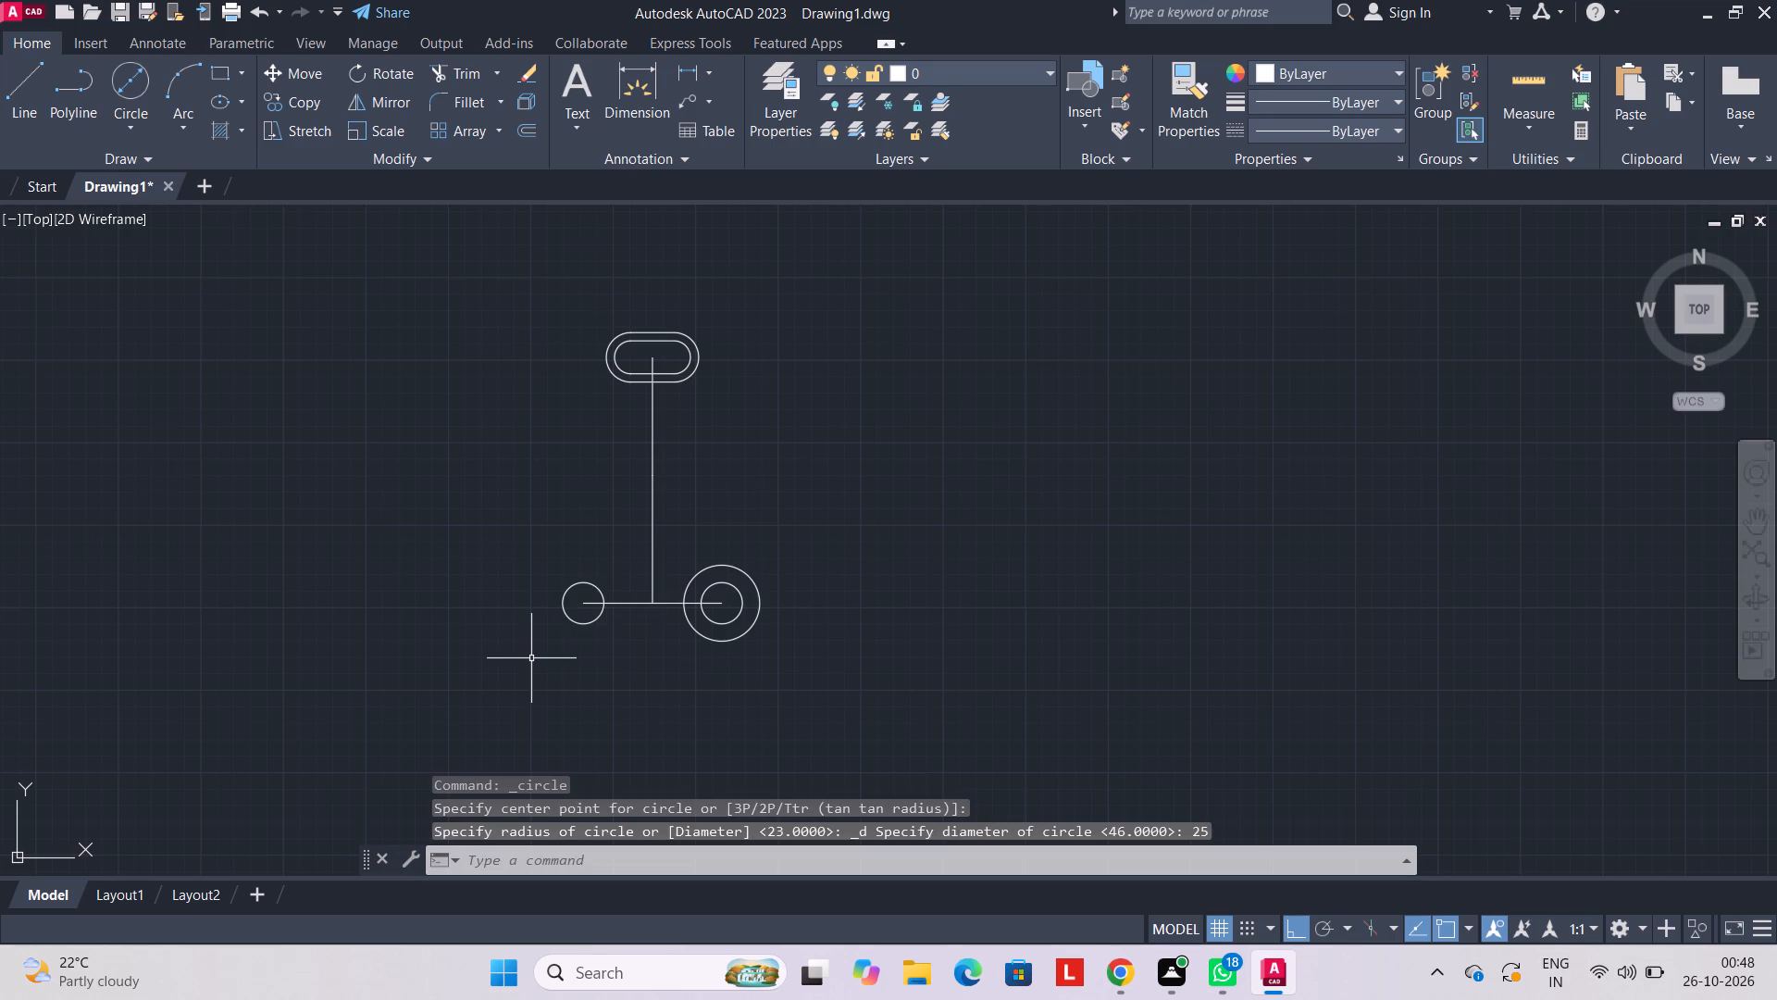
pyautogui.click(138, 102)
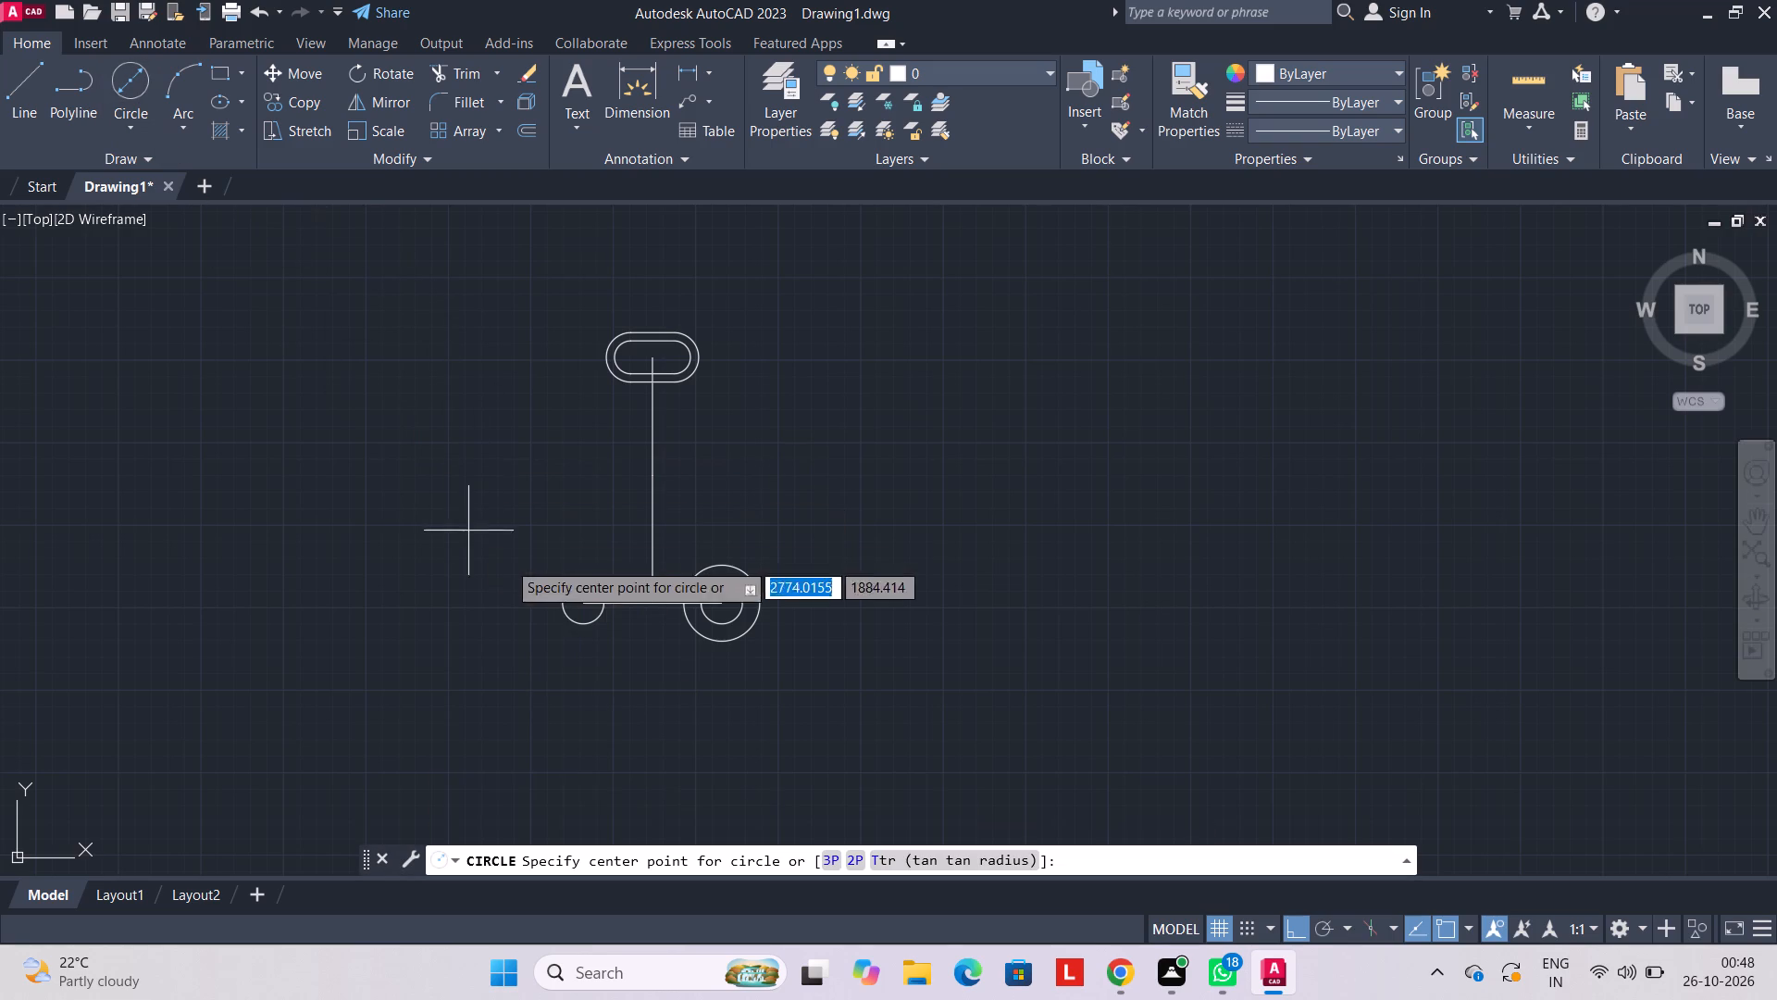
pyautogui.click(589, 606)
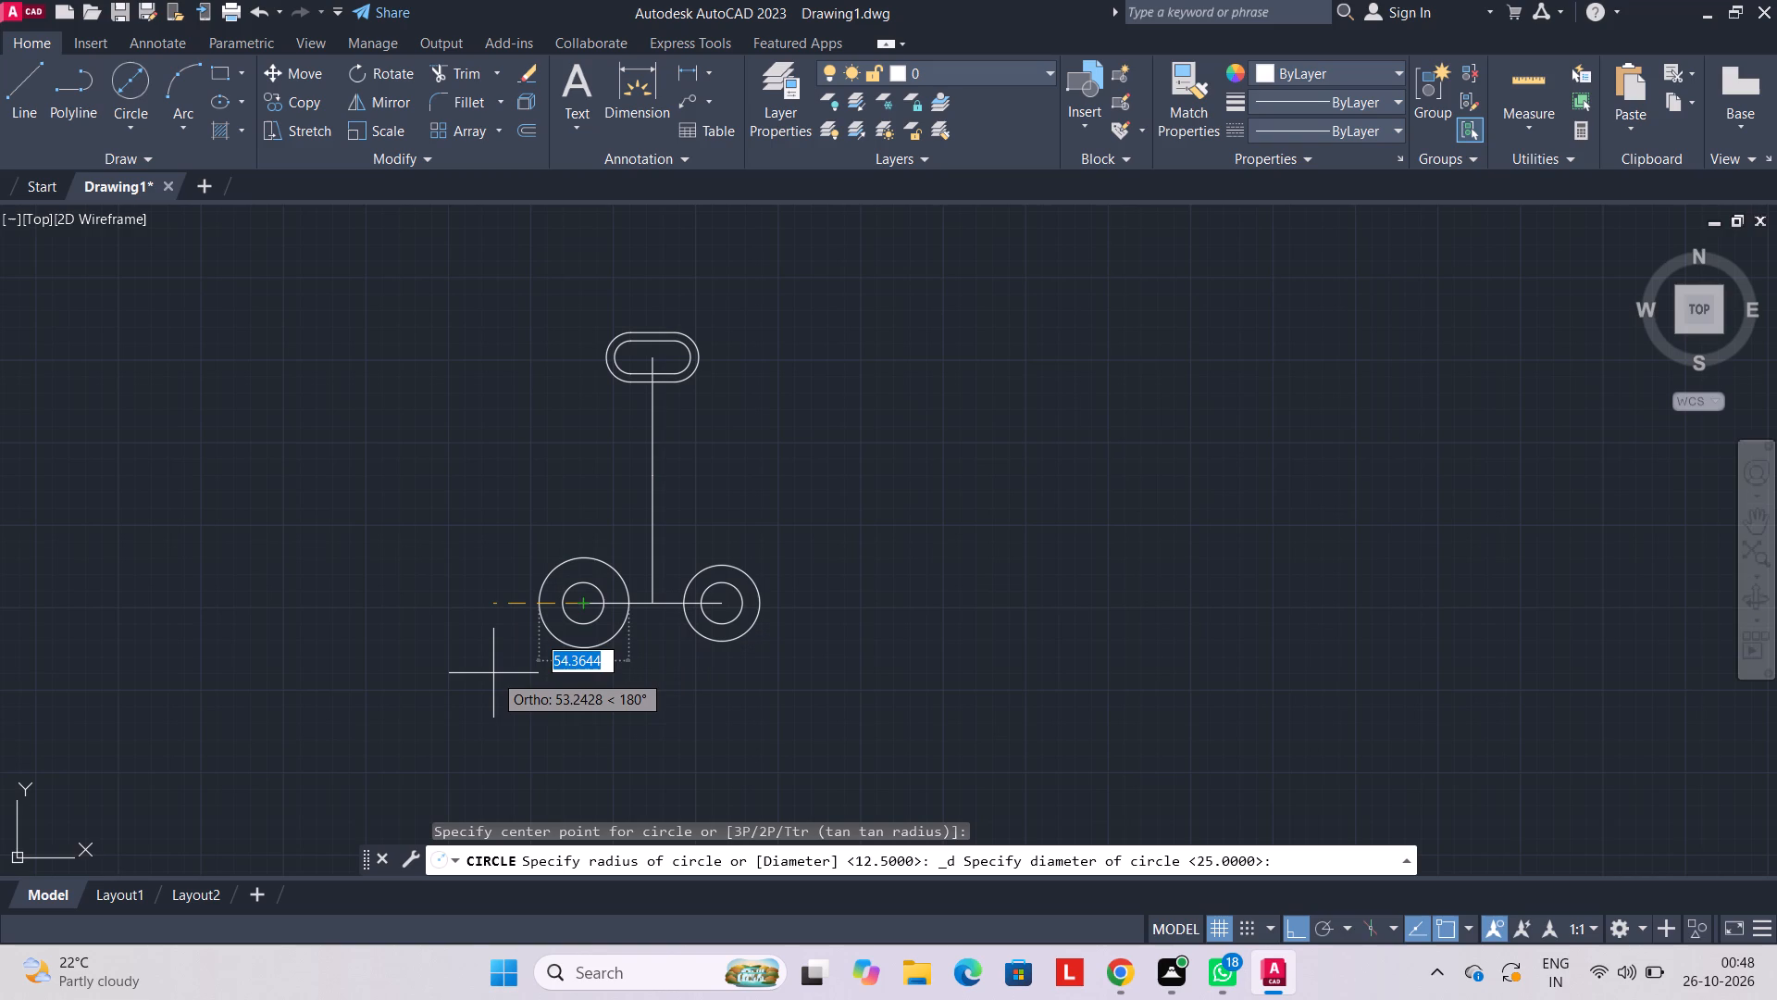
pyautogui.write('46')
pyautogui.press('Return')
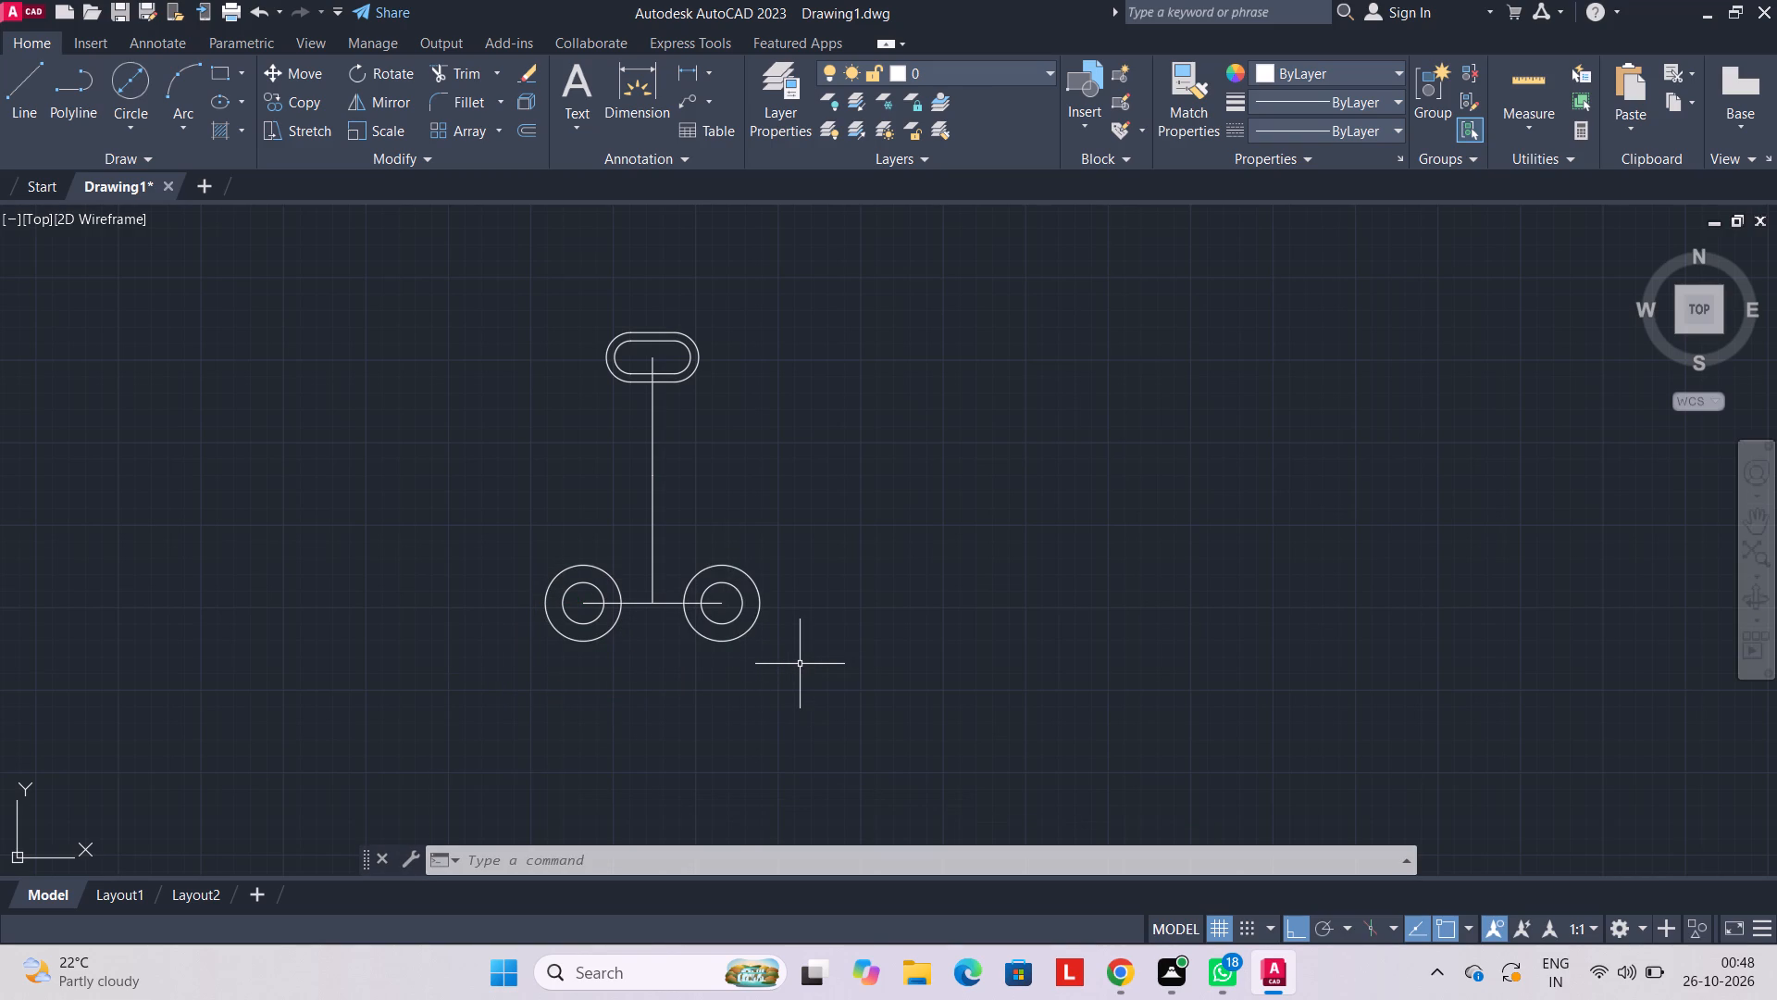
# Trim the portions of the horizontal construction line that lie inside the left and right pairs of concentric circles.
pyautogui.scroll(-2, 764, 594)
pyautogui.scroll(5, 718, 584)
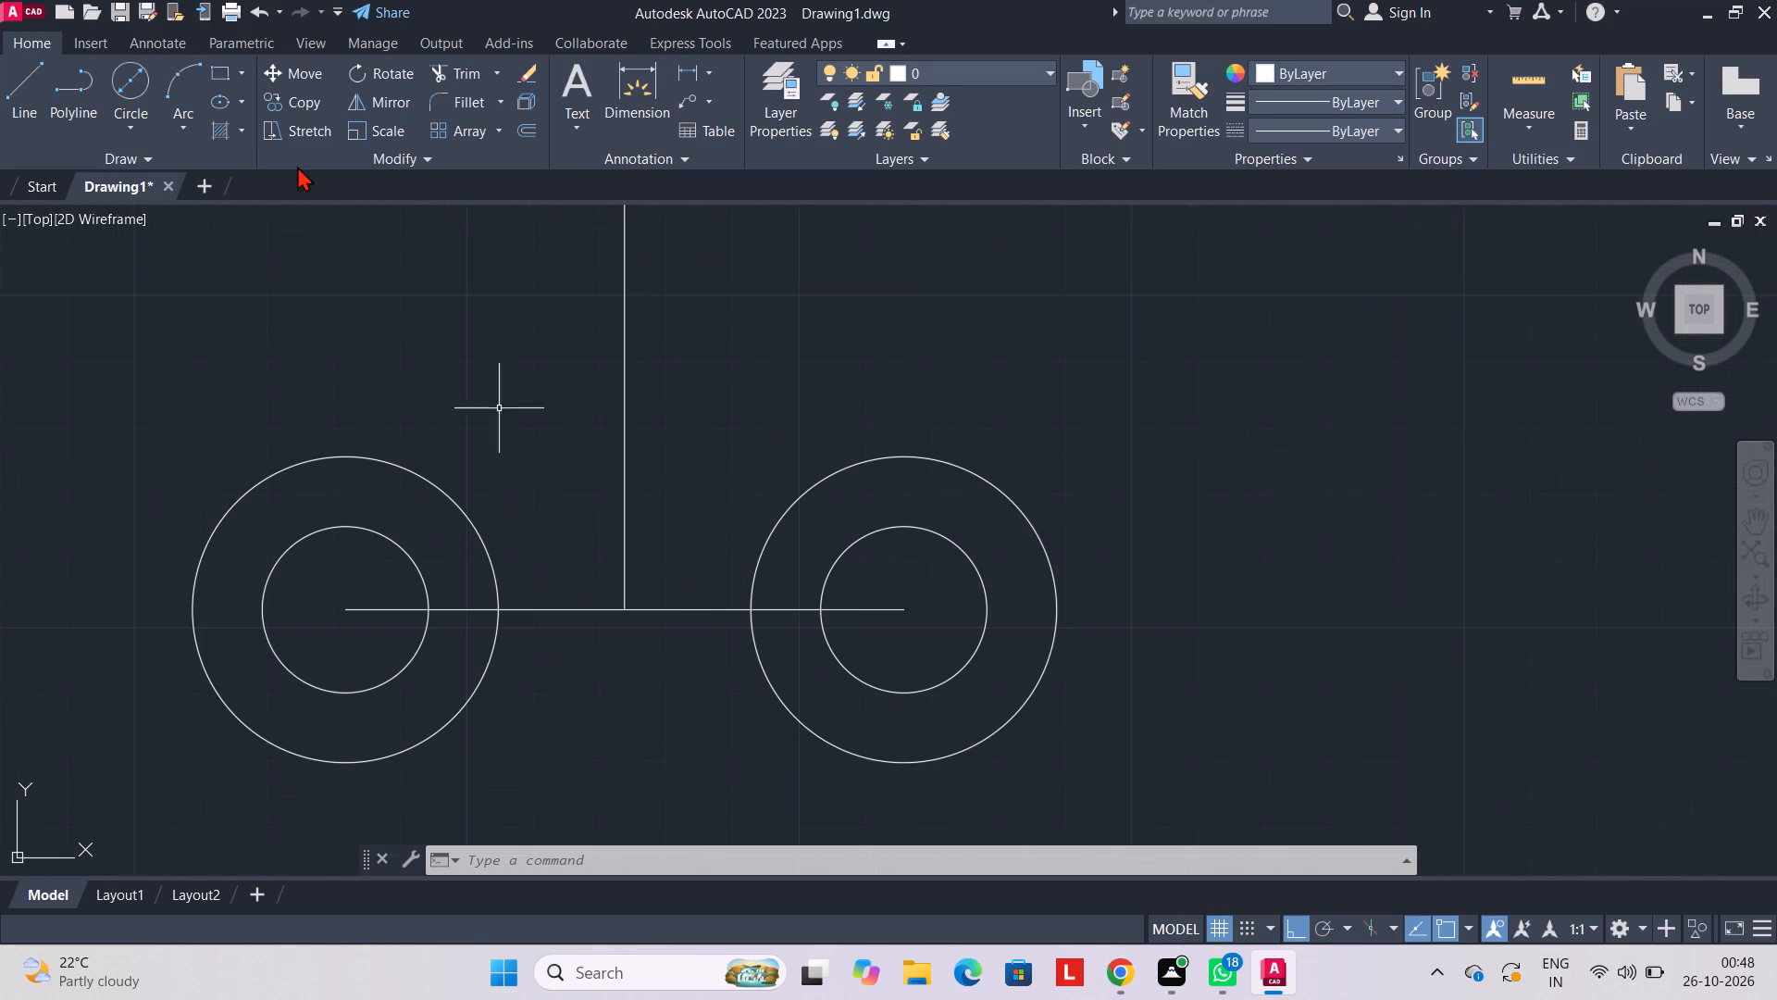
pyautogui.click(447, 84)
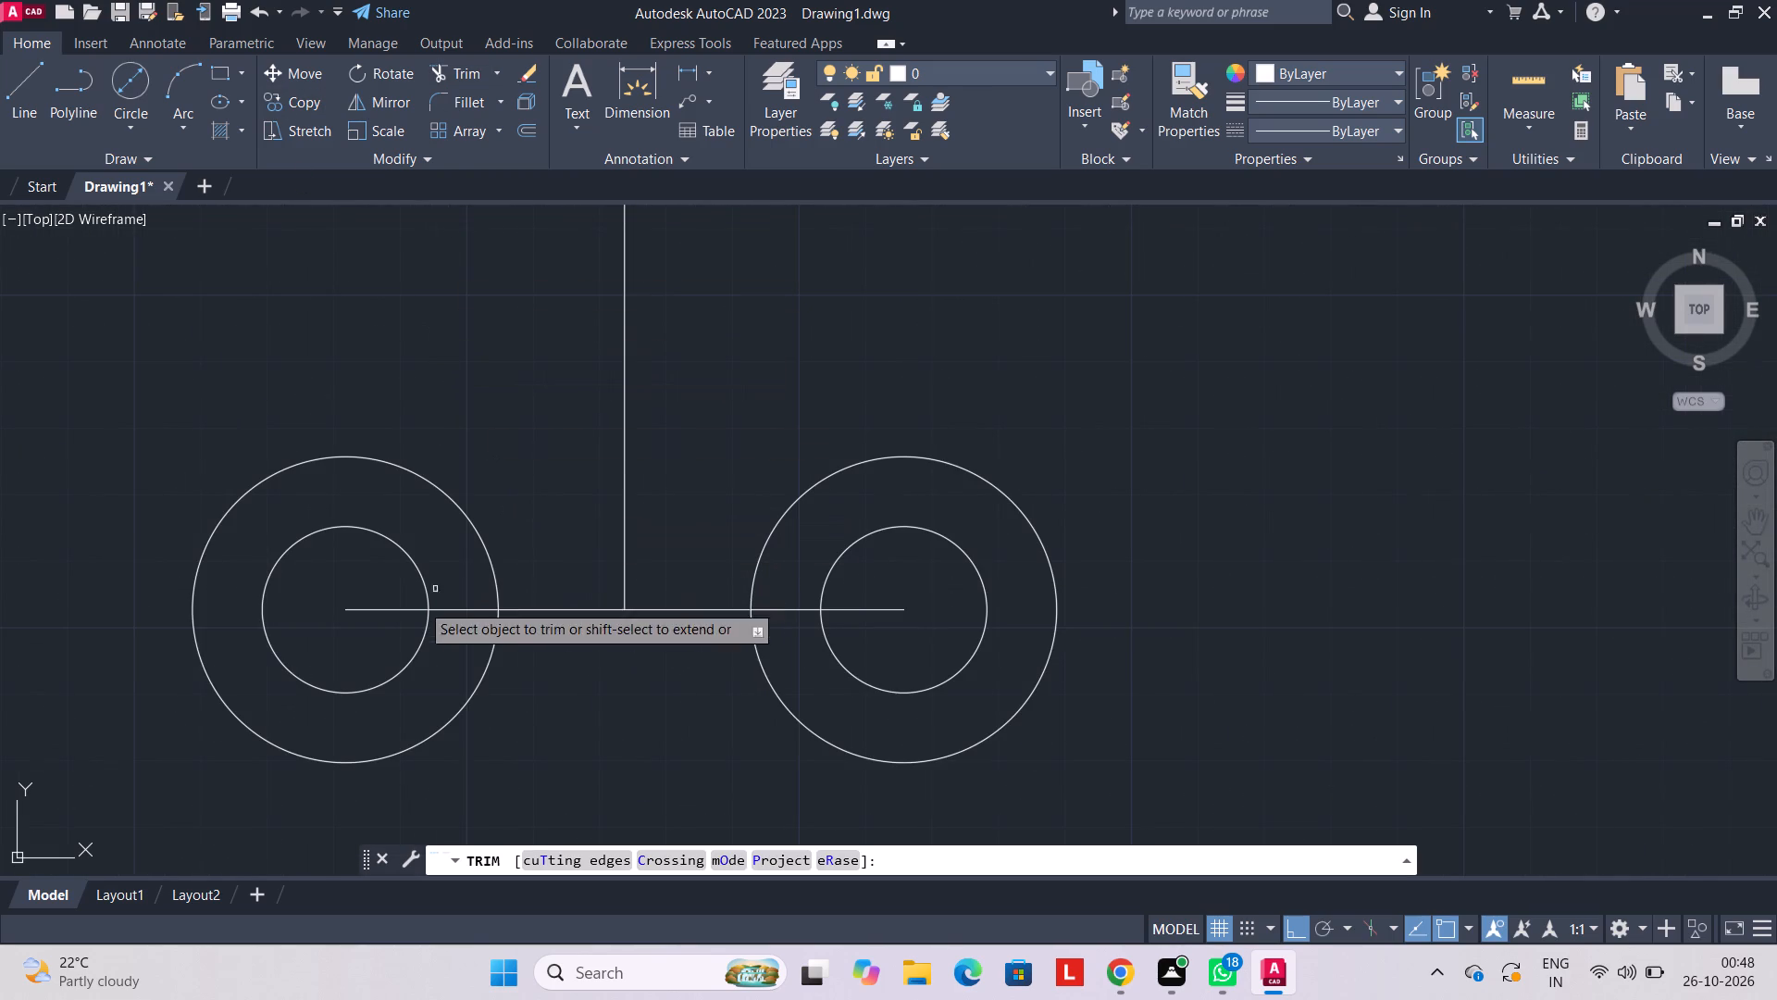
pyautogui.click(386, 612)
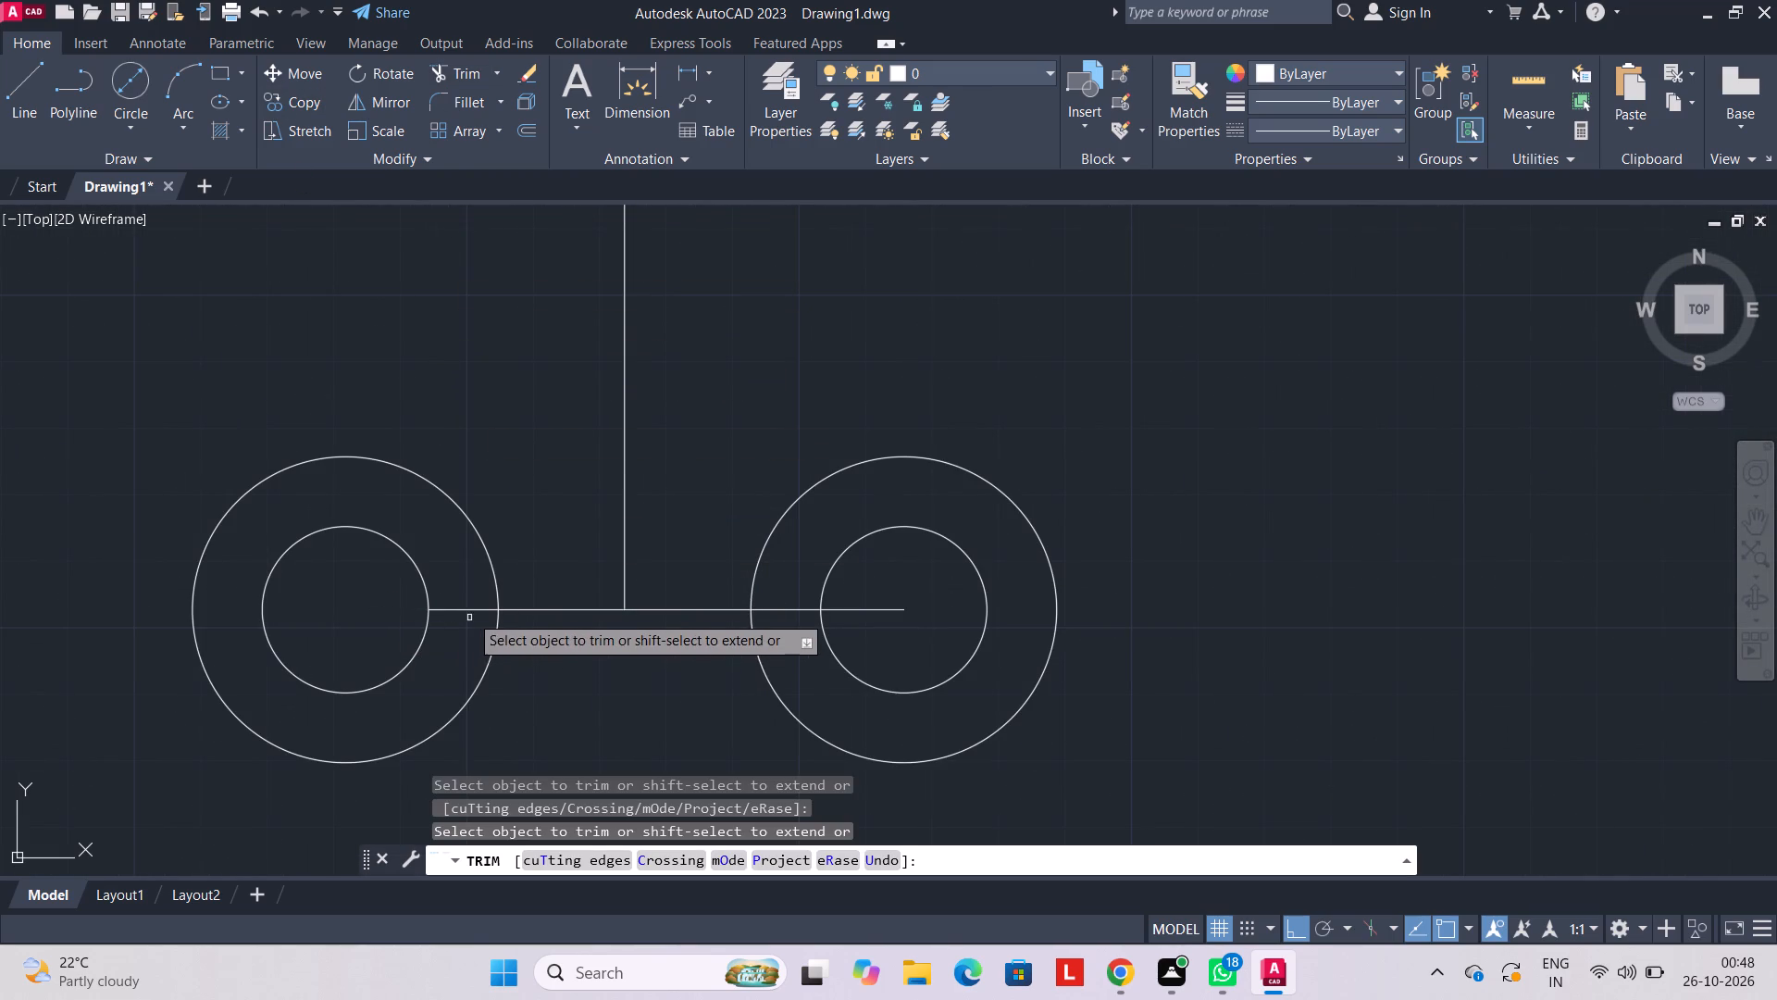
pyautogui.click(466, 611)
pyautogui.click(773, 610)
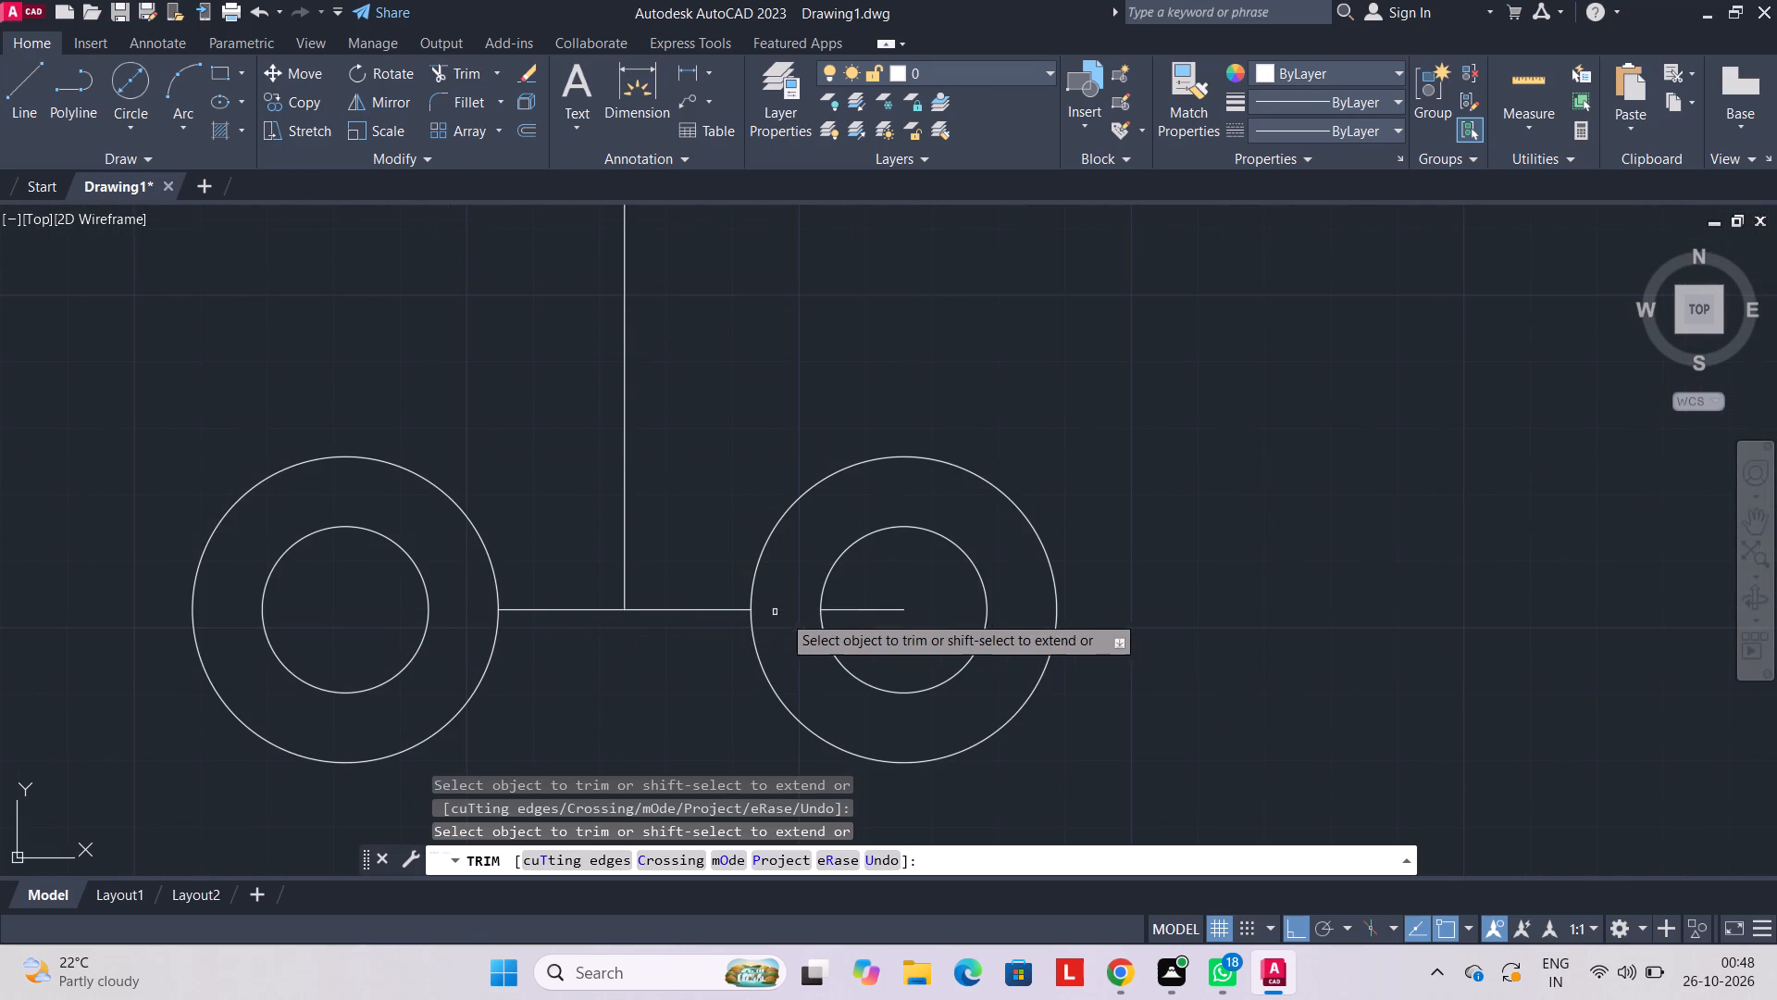
pyautogui.click(855, 610)
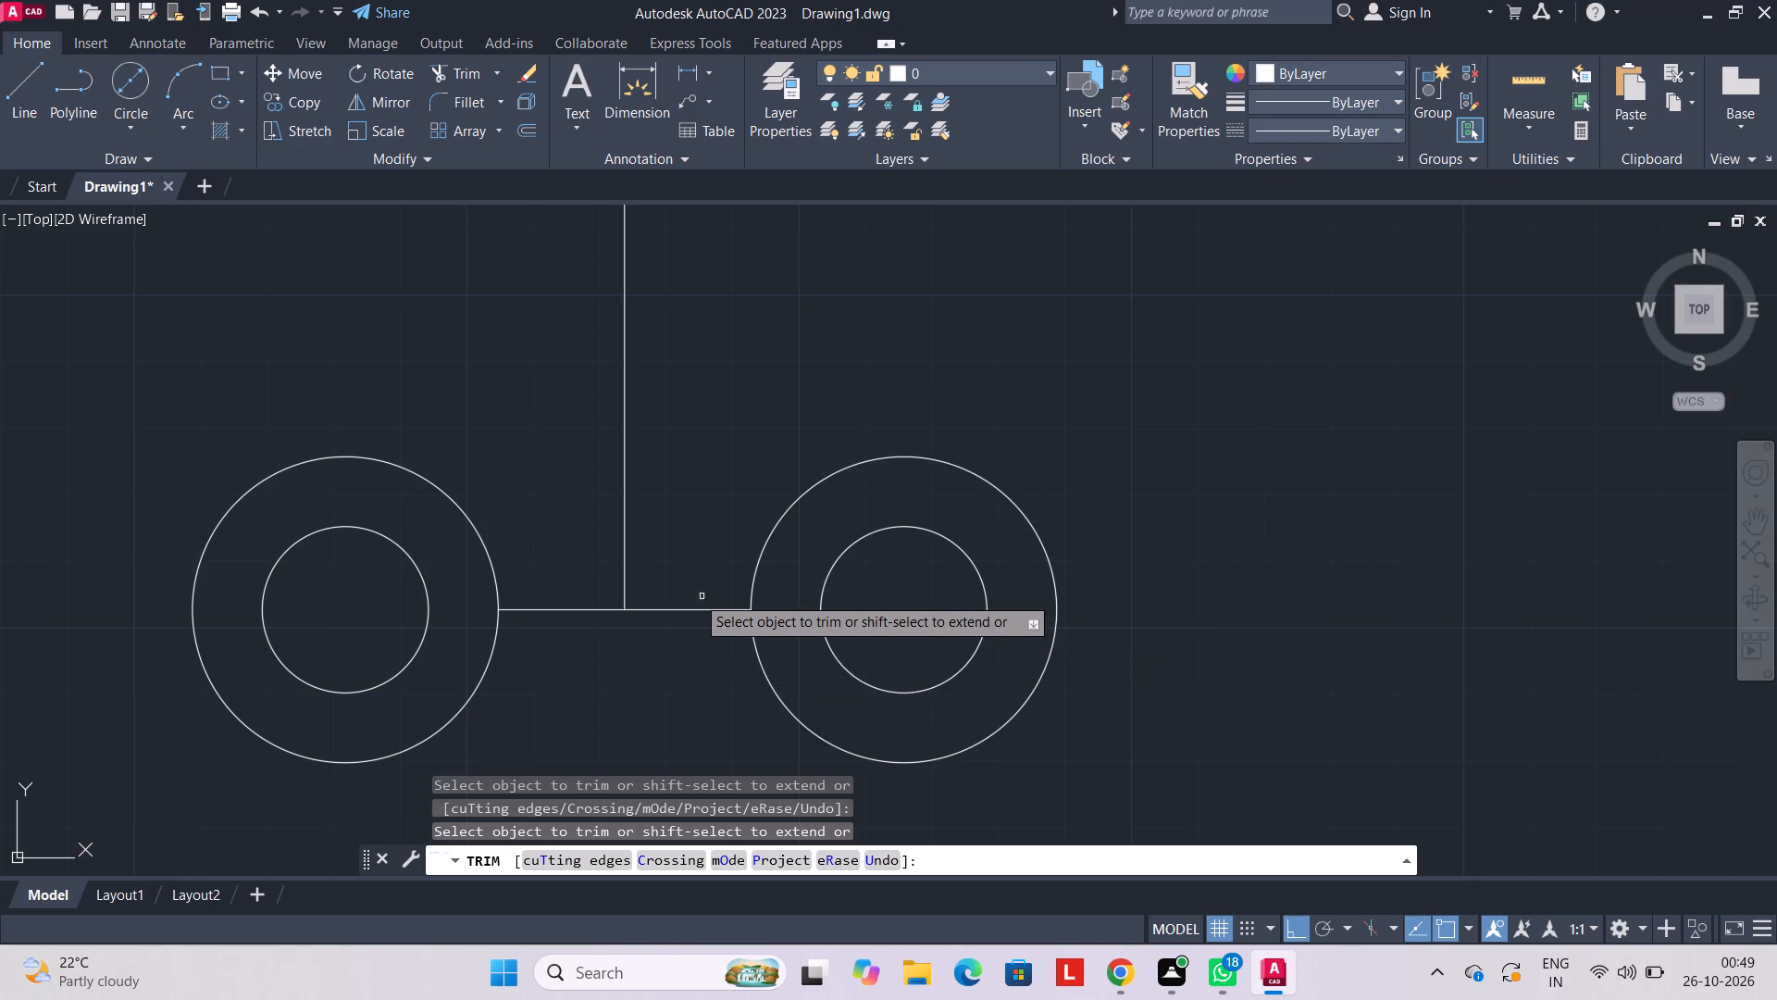
pyautogui.scroll(-2, 702, 564)
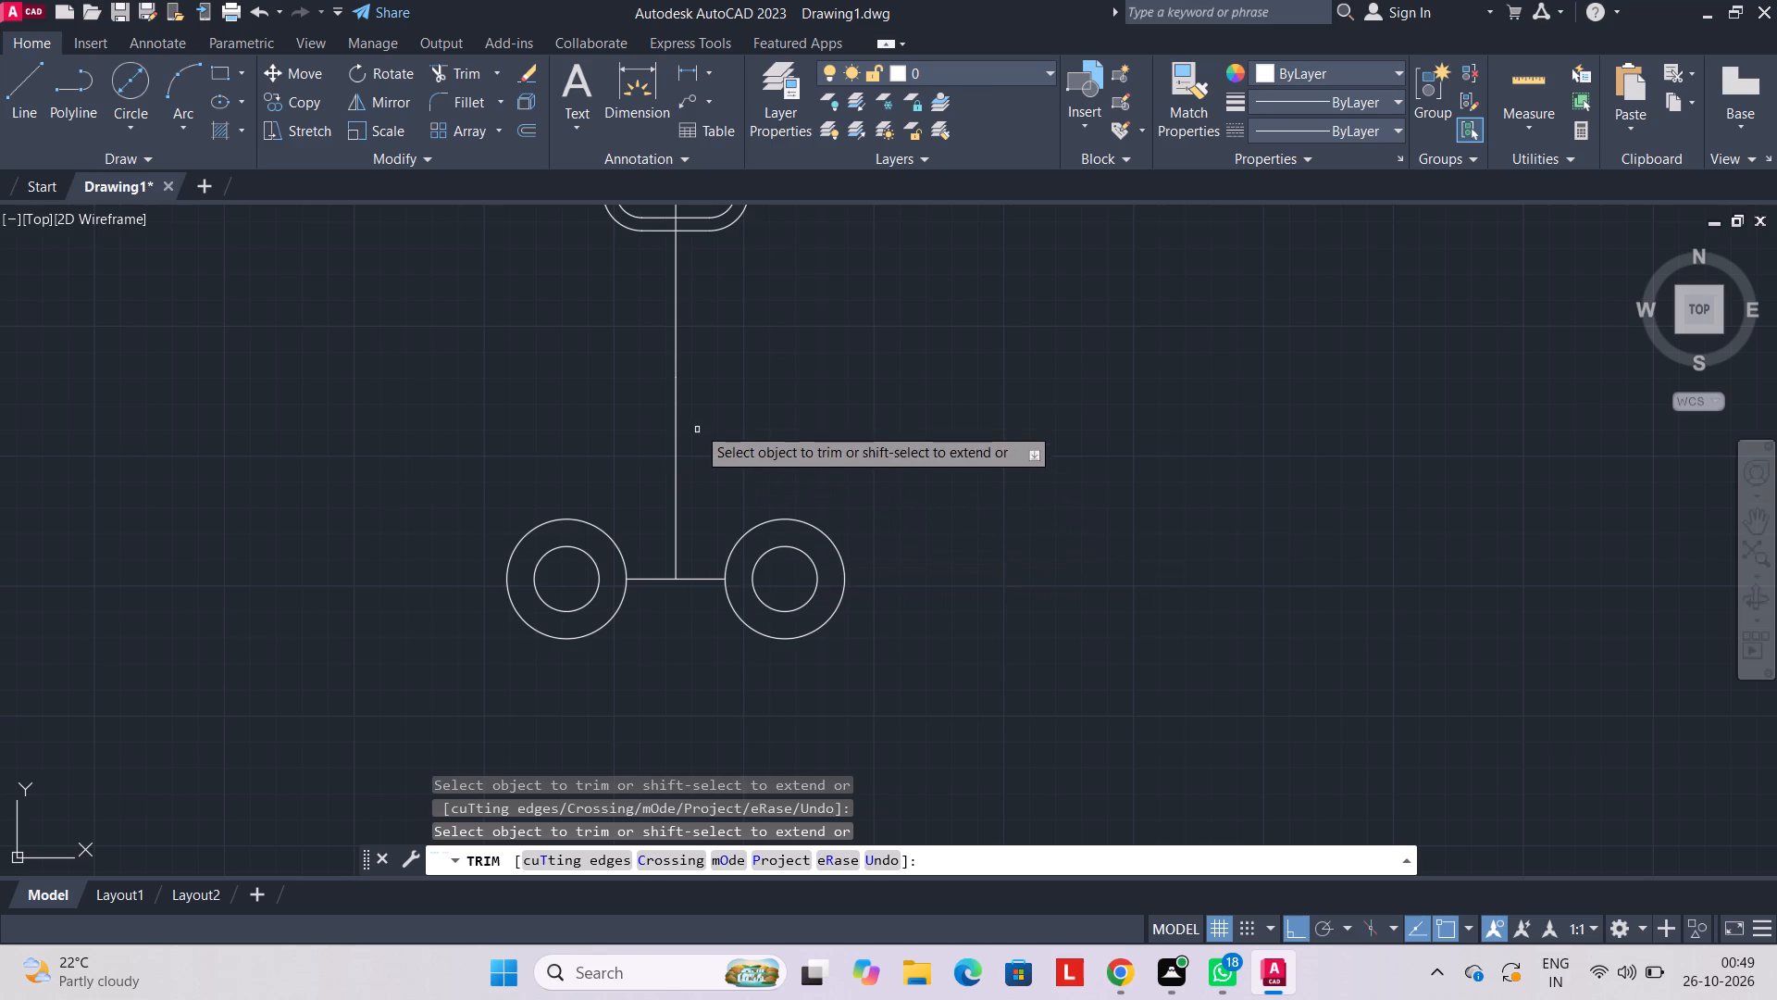
pyautogui.press('Escape')
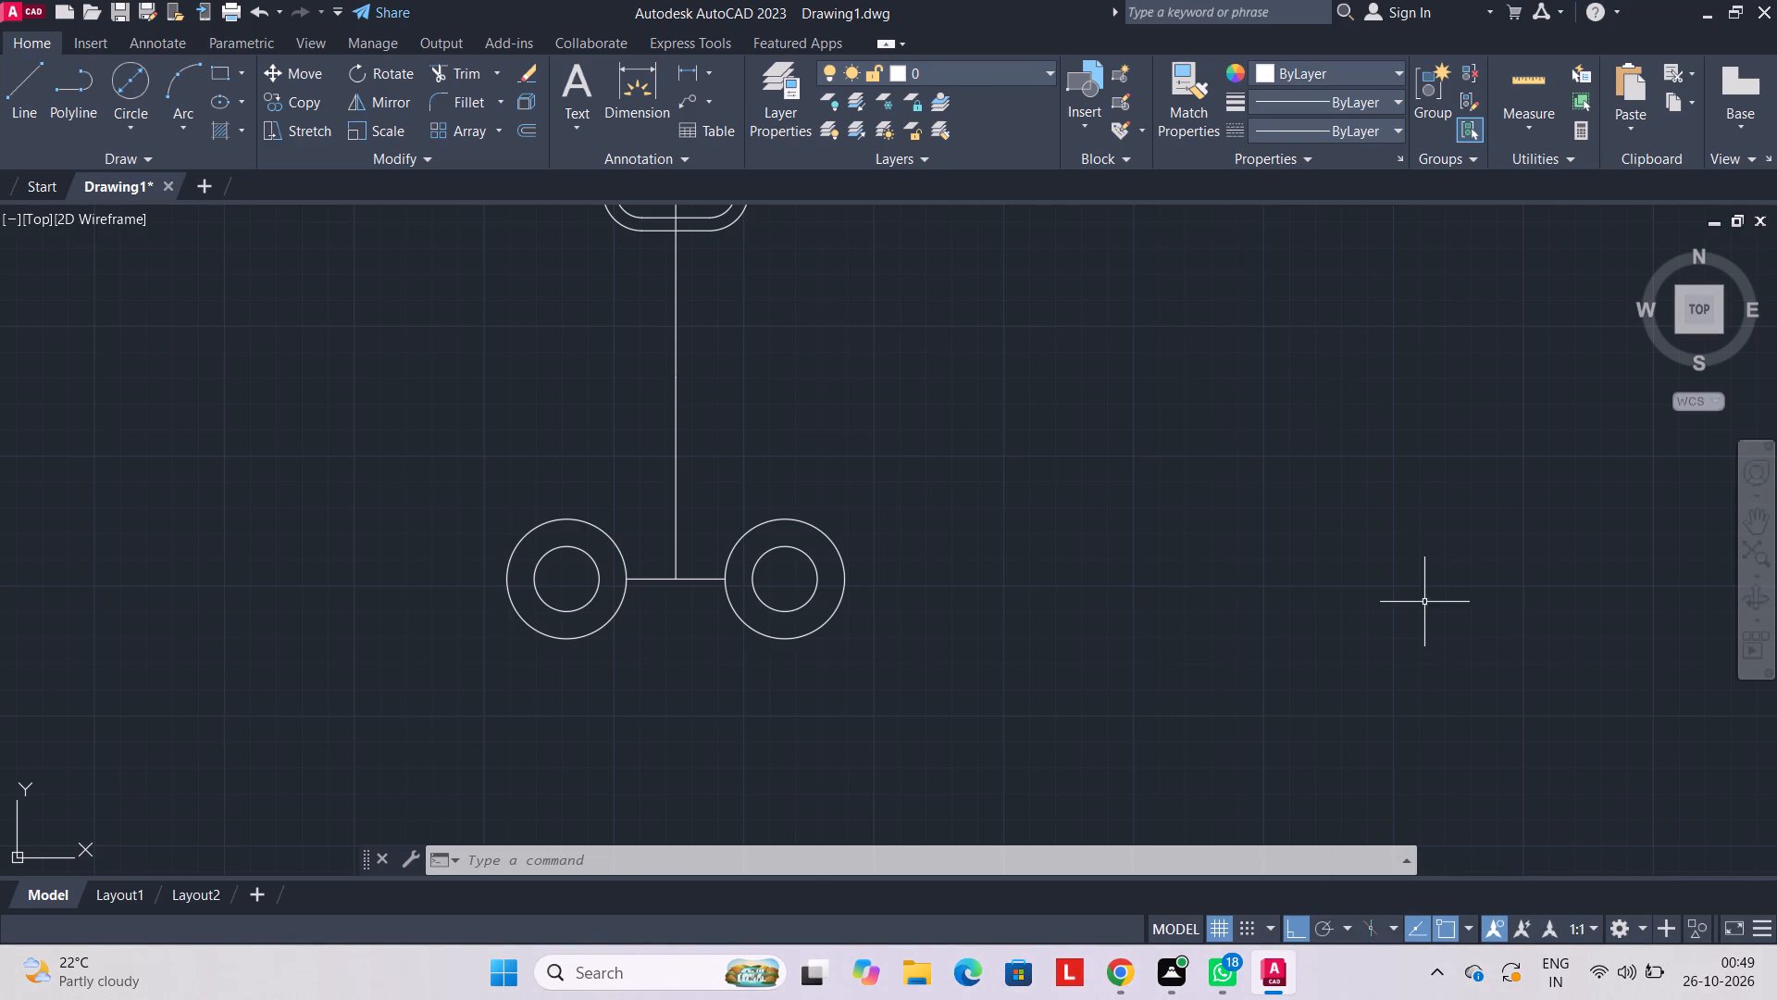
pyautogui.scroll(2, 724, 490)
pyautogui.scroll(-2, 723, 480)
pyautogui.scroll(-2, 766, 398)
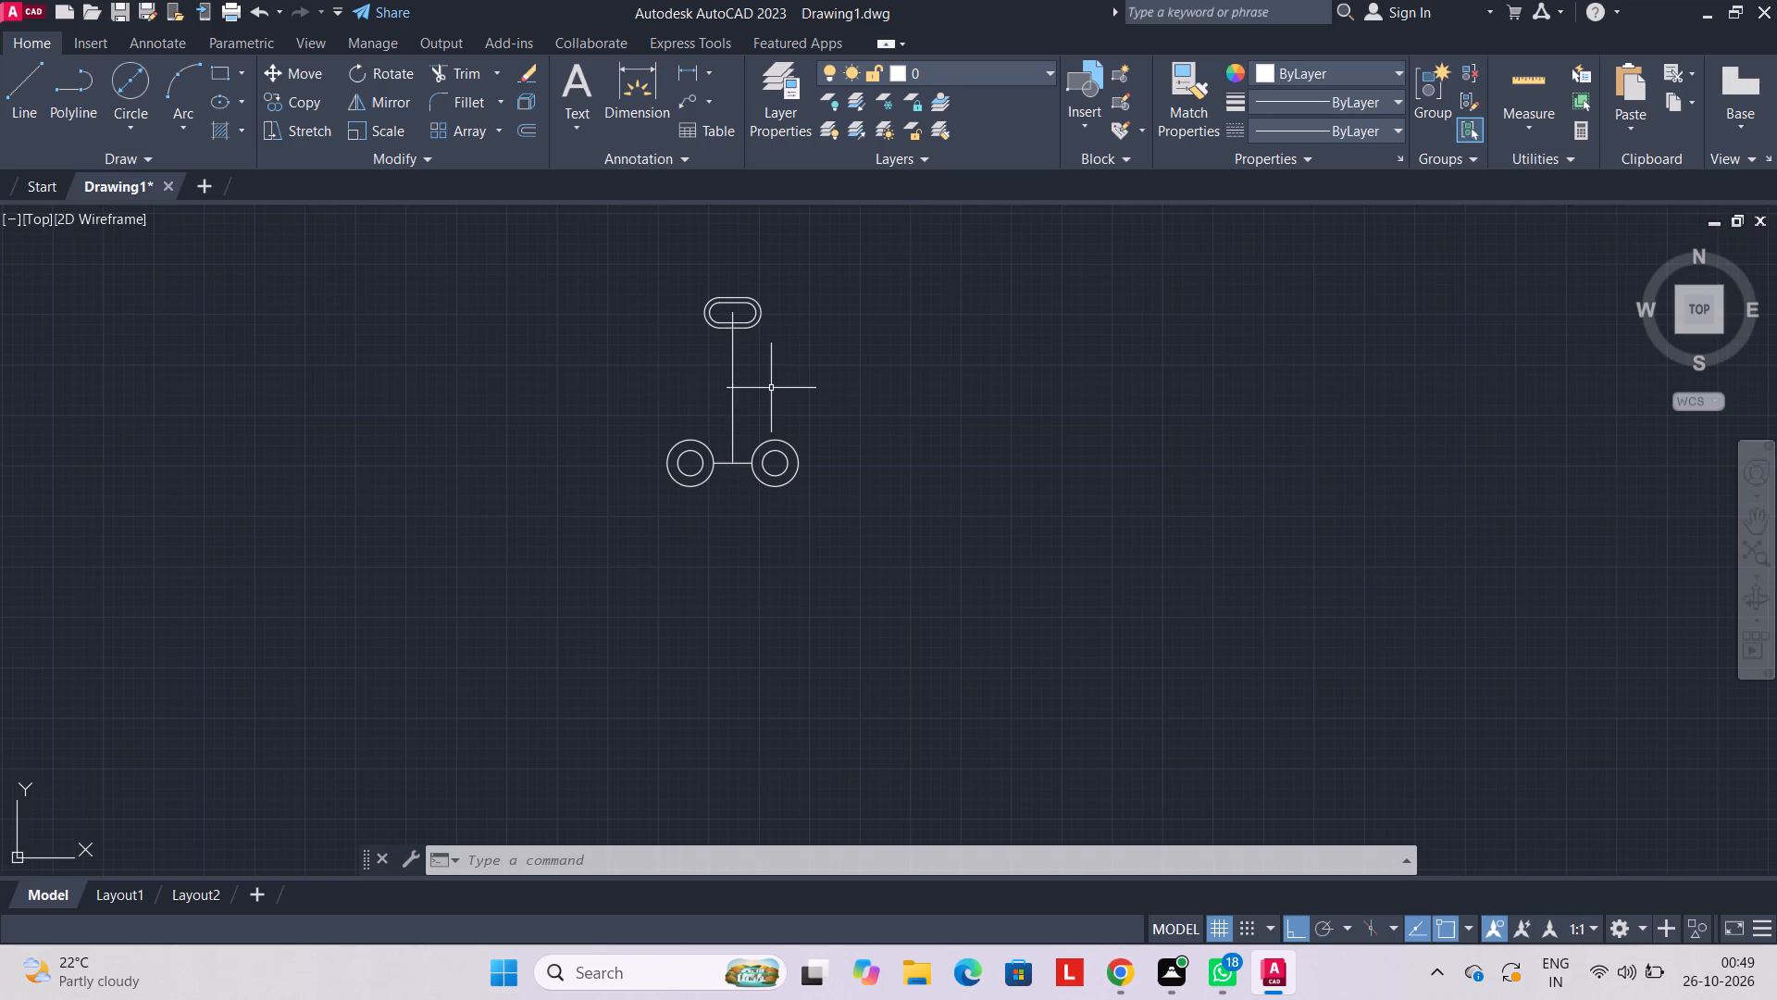
# Draw consecutive horizontal line segments 19 and 16 long to the left from the segment joint near the middle of the vertical construction line.
pyautogui.moveTo(761, 431); pyautogui.dragTo(734, 492, button='middle')
pyautogui.scroll(1, 715, 497)
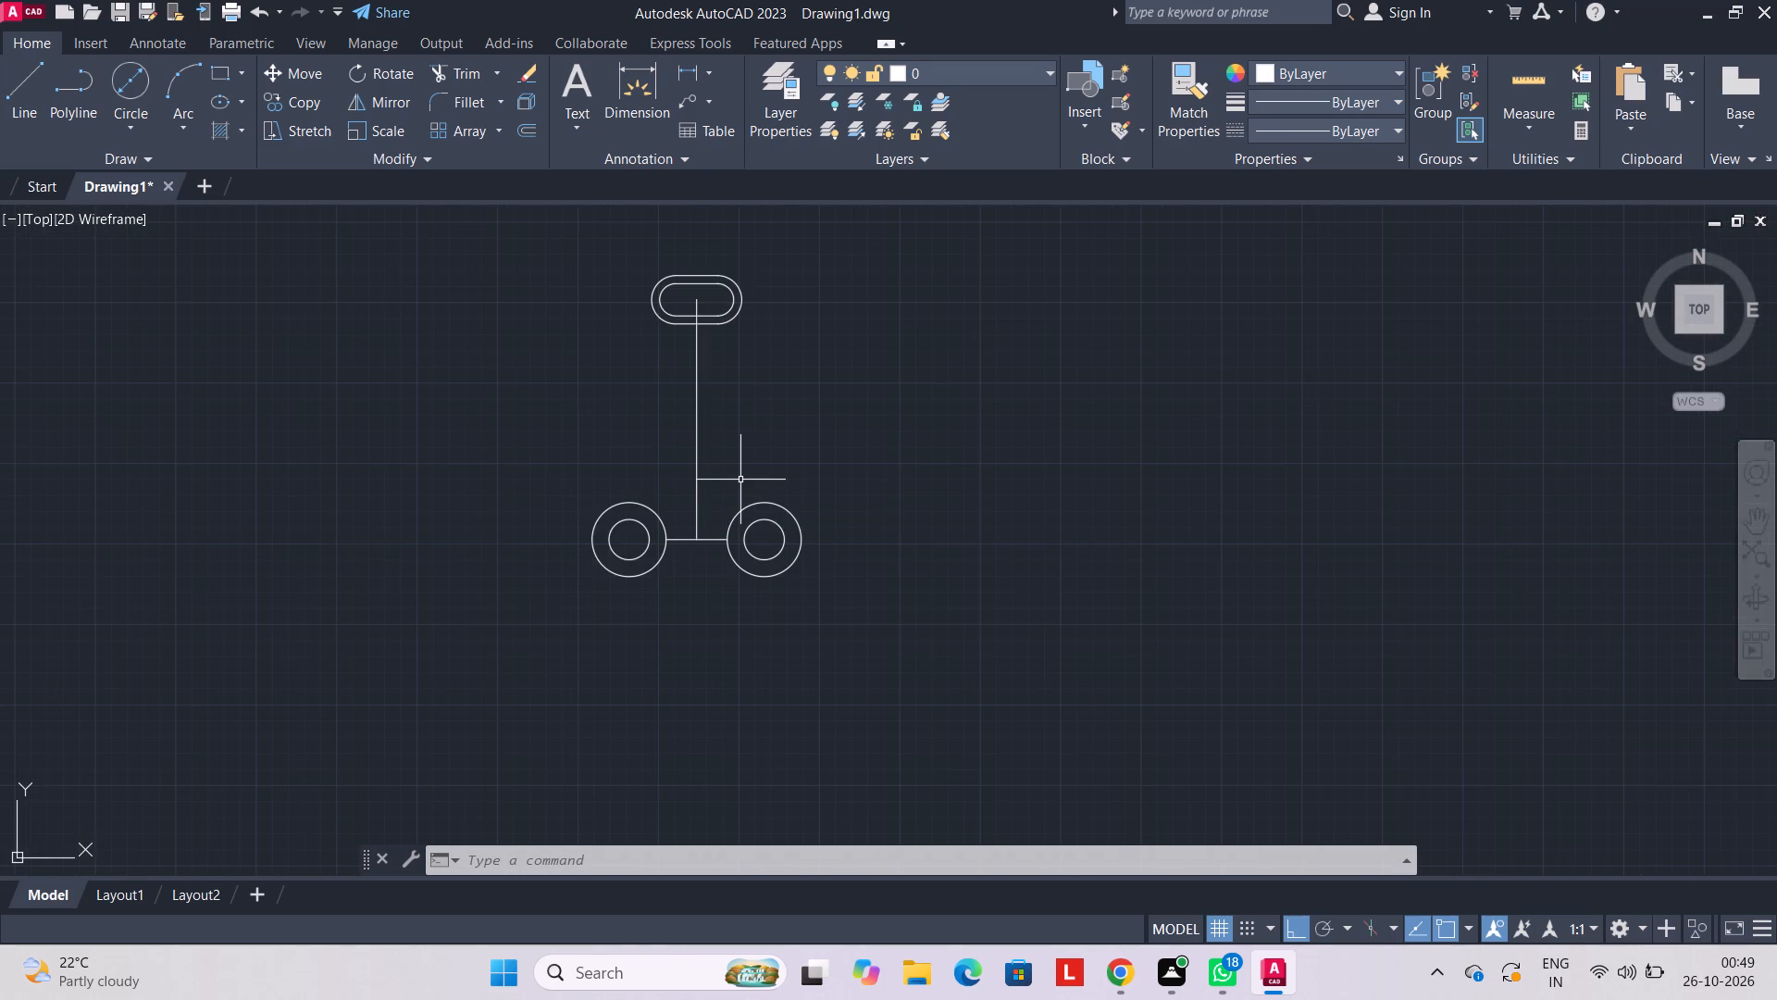
pyautogui.scroll(2, 702, 469)
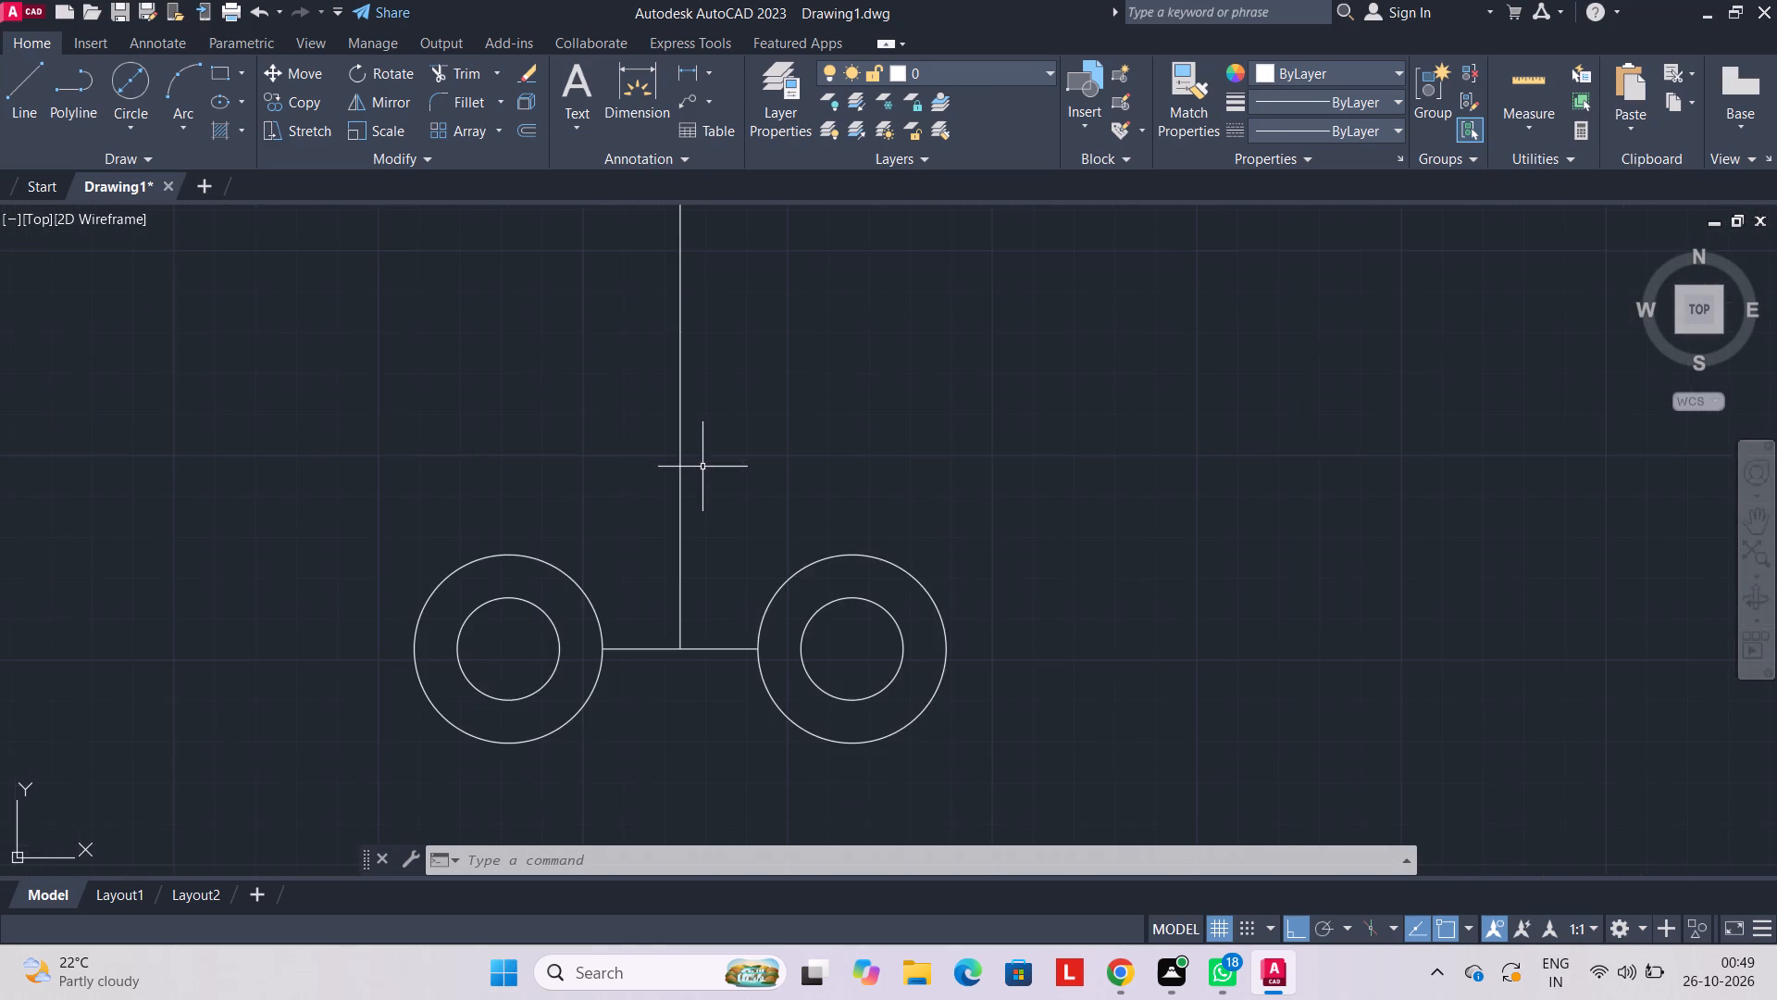
pyautogui.scroll(-2, 702, 467)
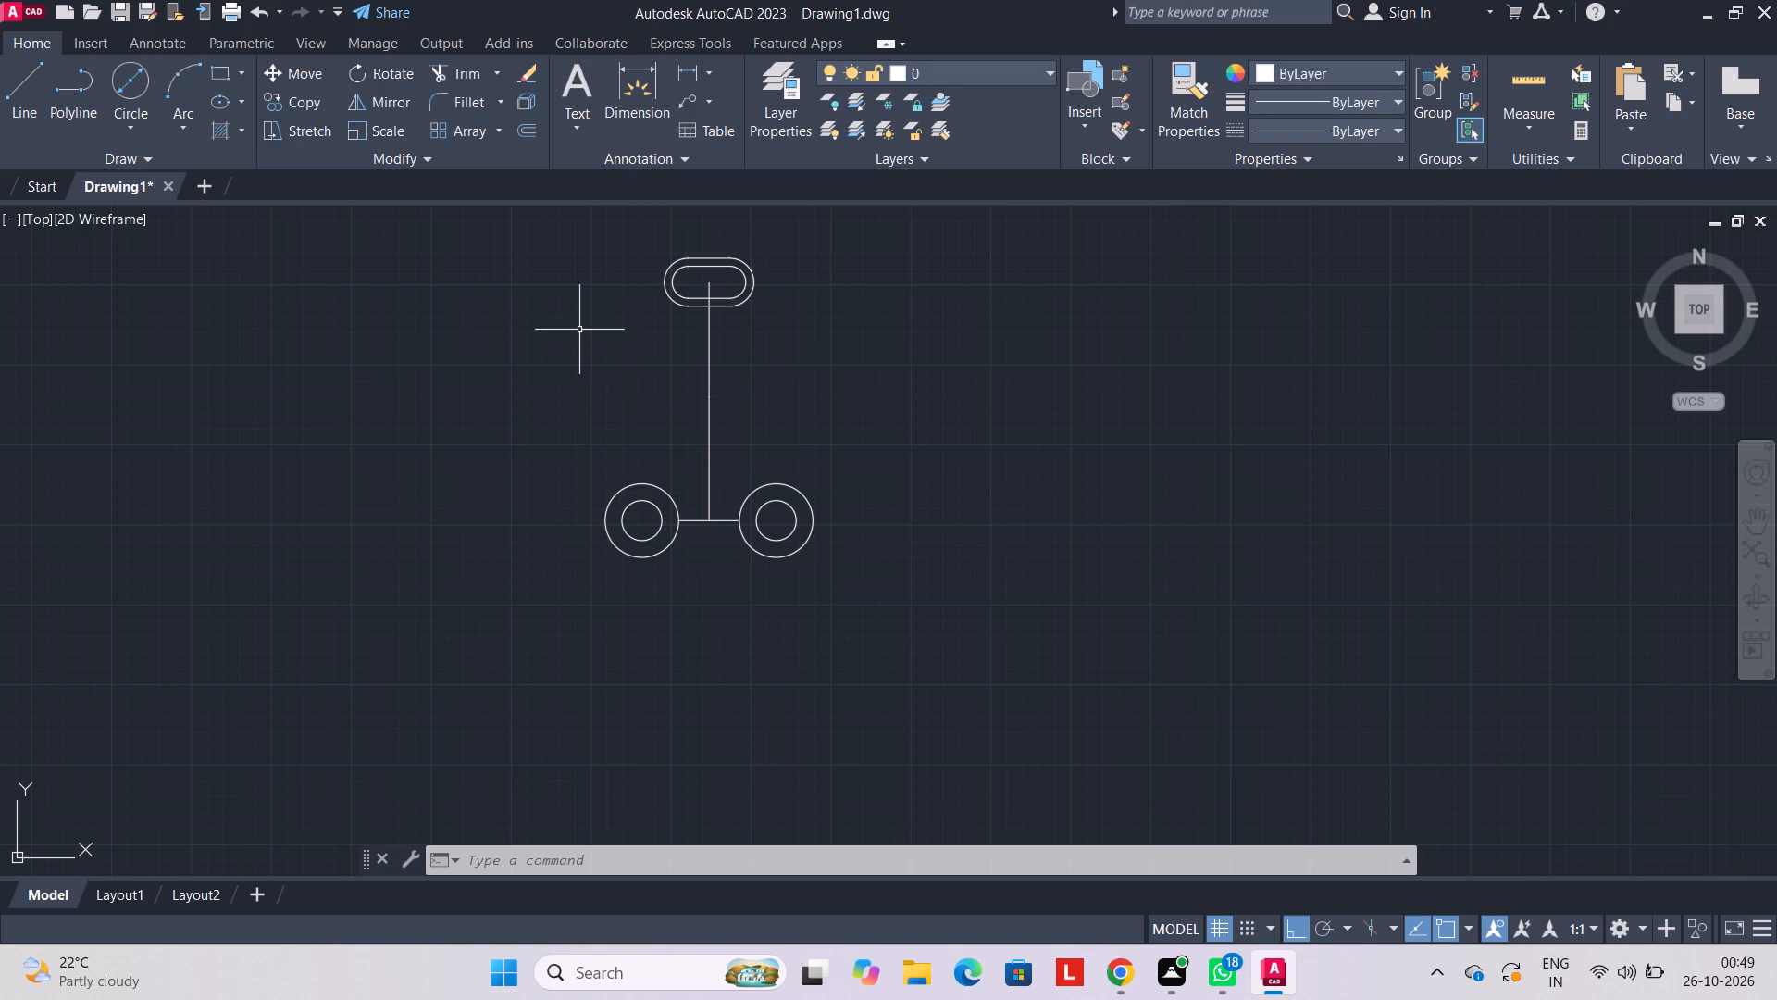
pyautogui.click(21, 76)
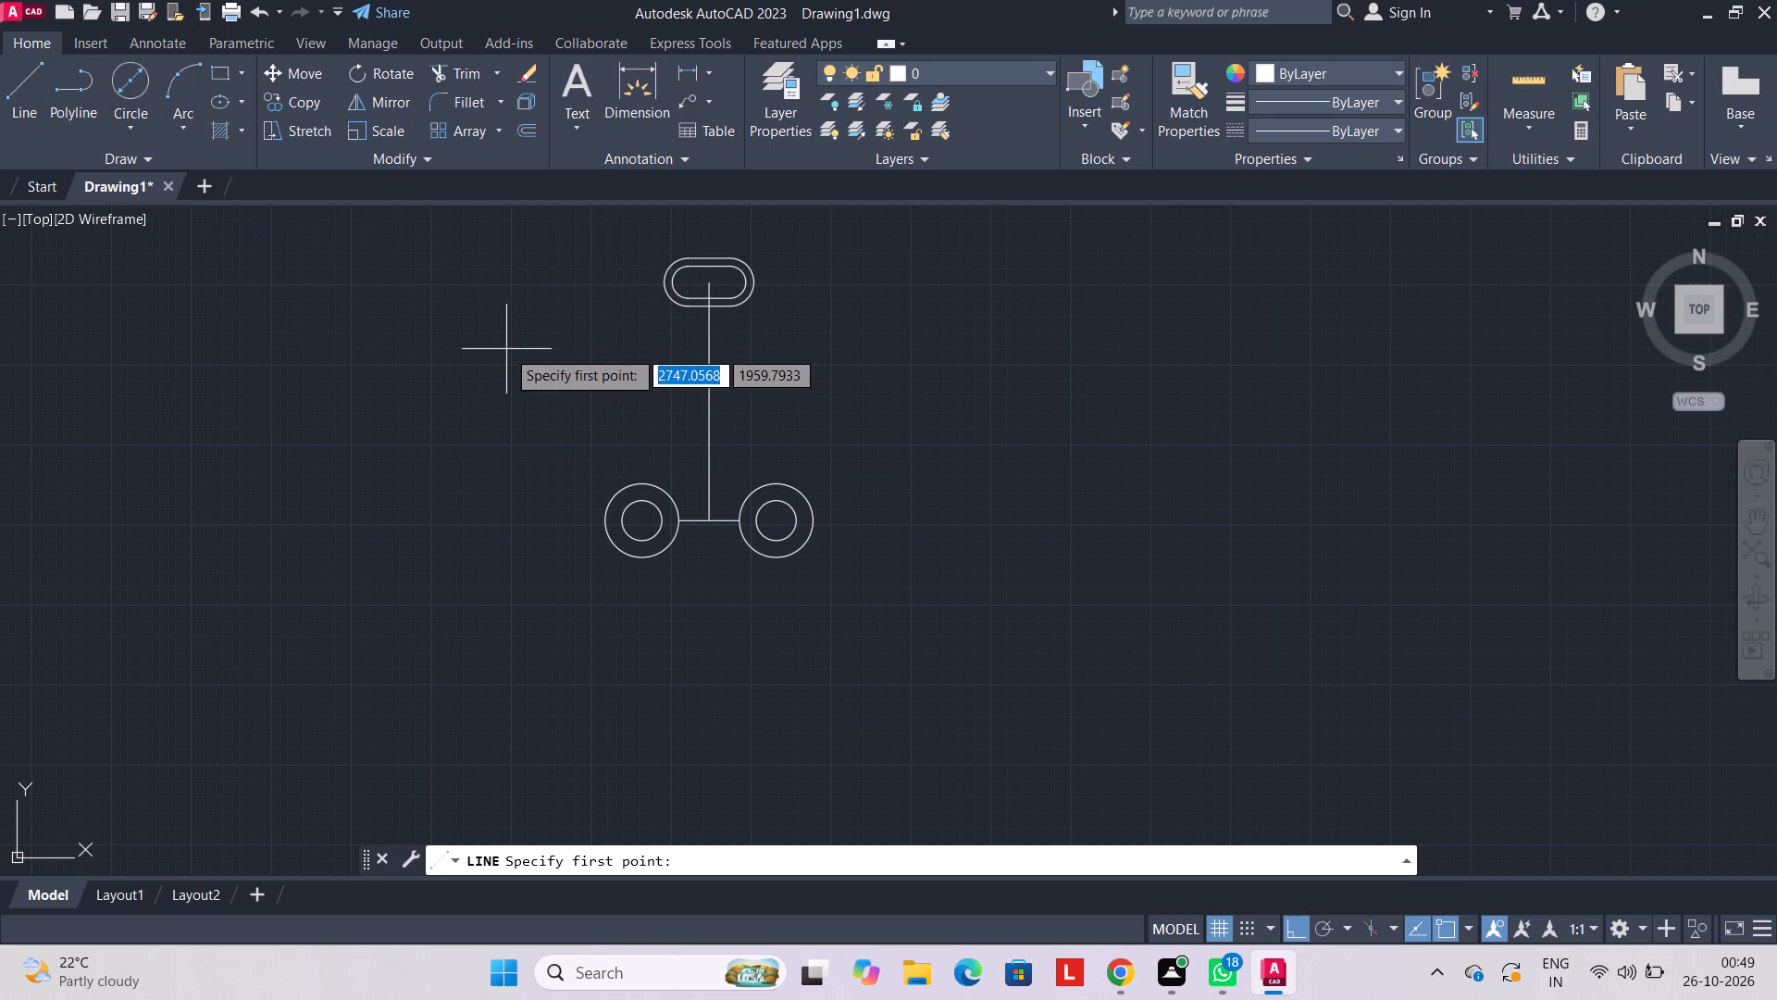
pyautogui.click(1, 81)
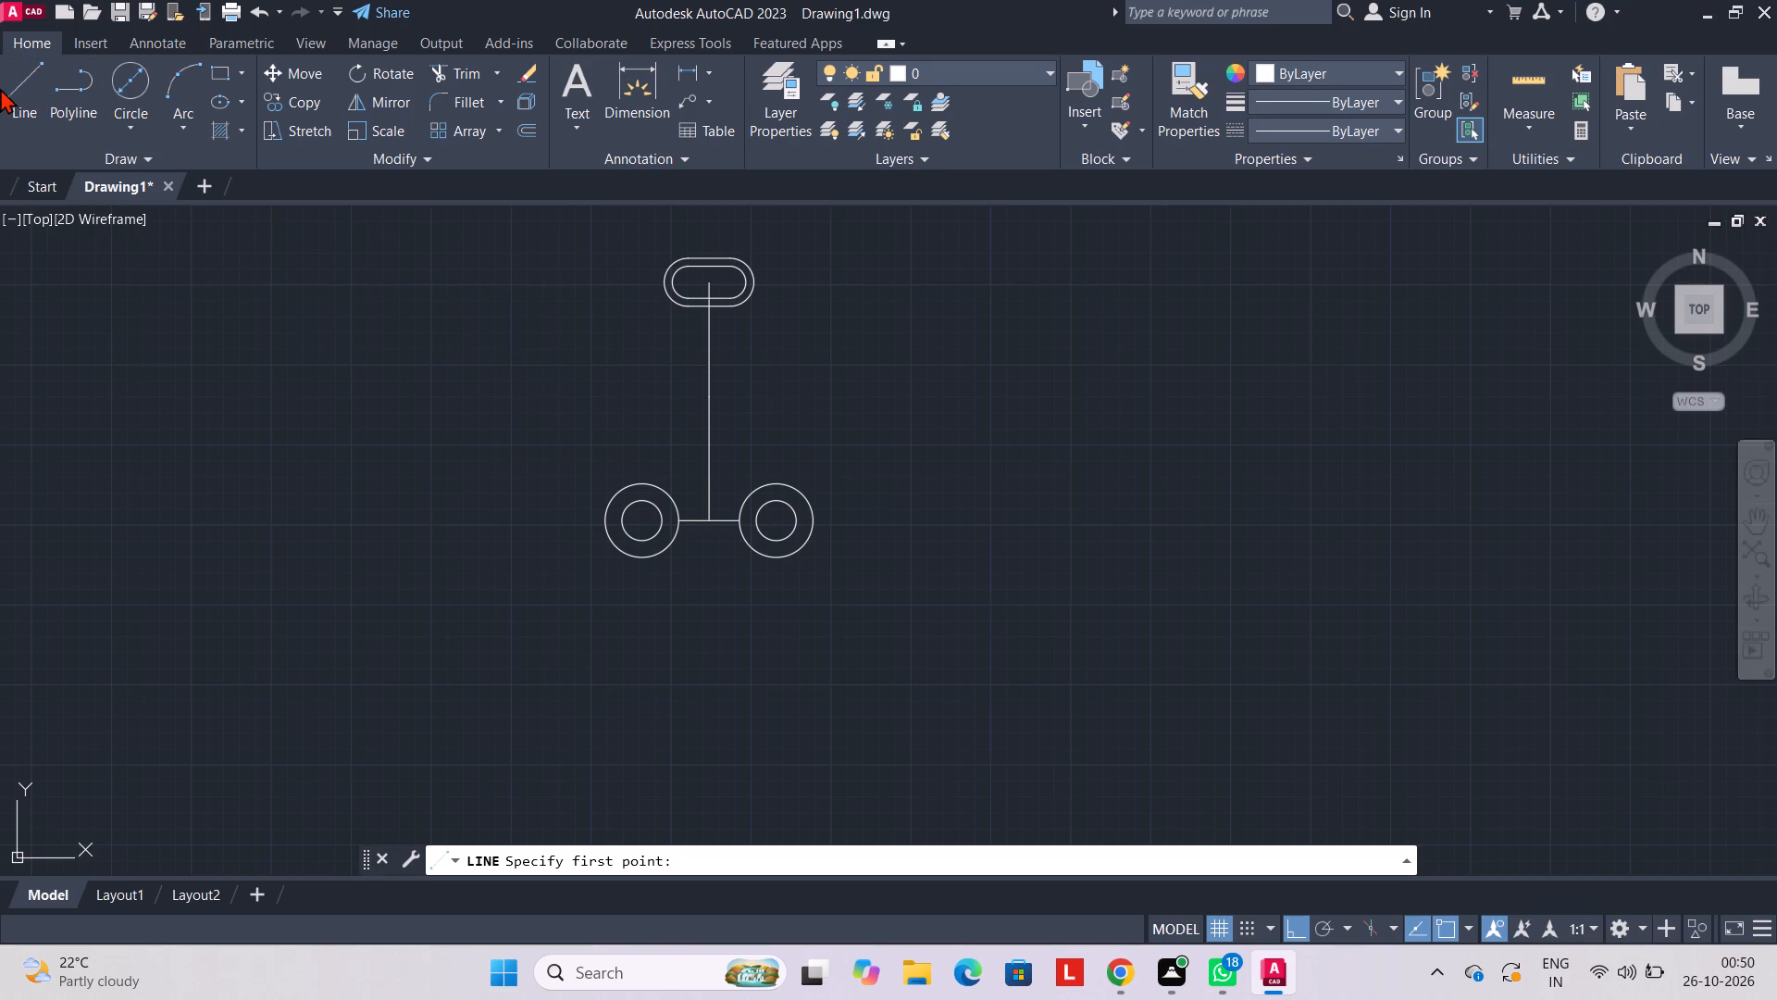
pyautogui.click(0, 88)
pyautogui.click(16, 97)
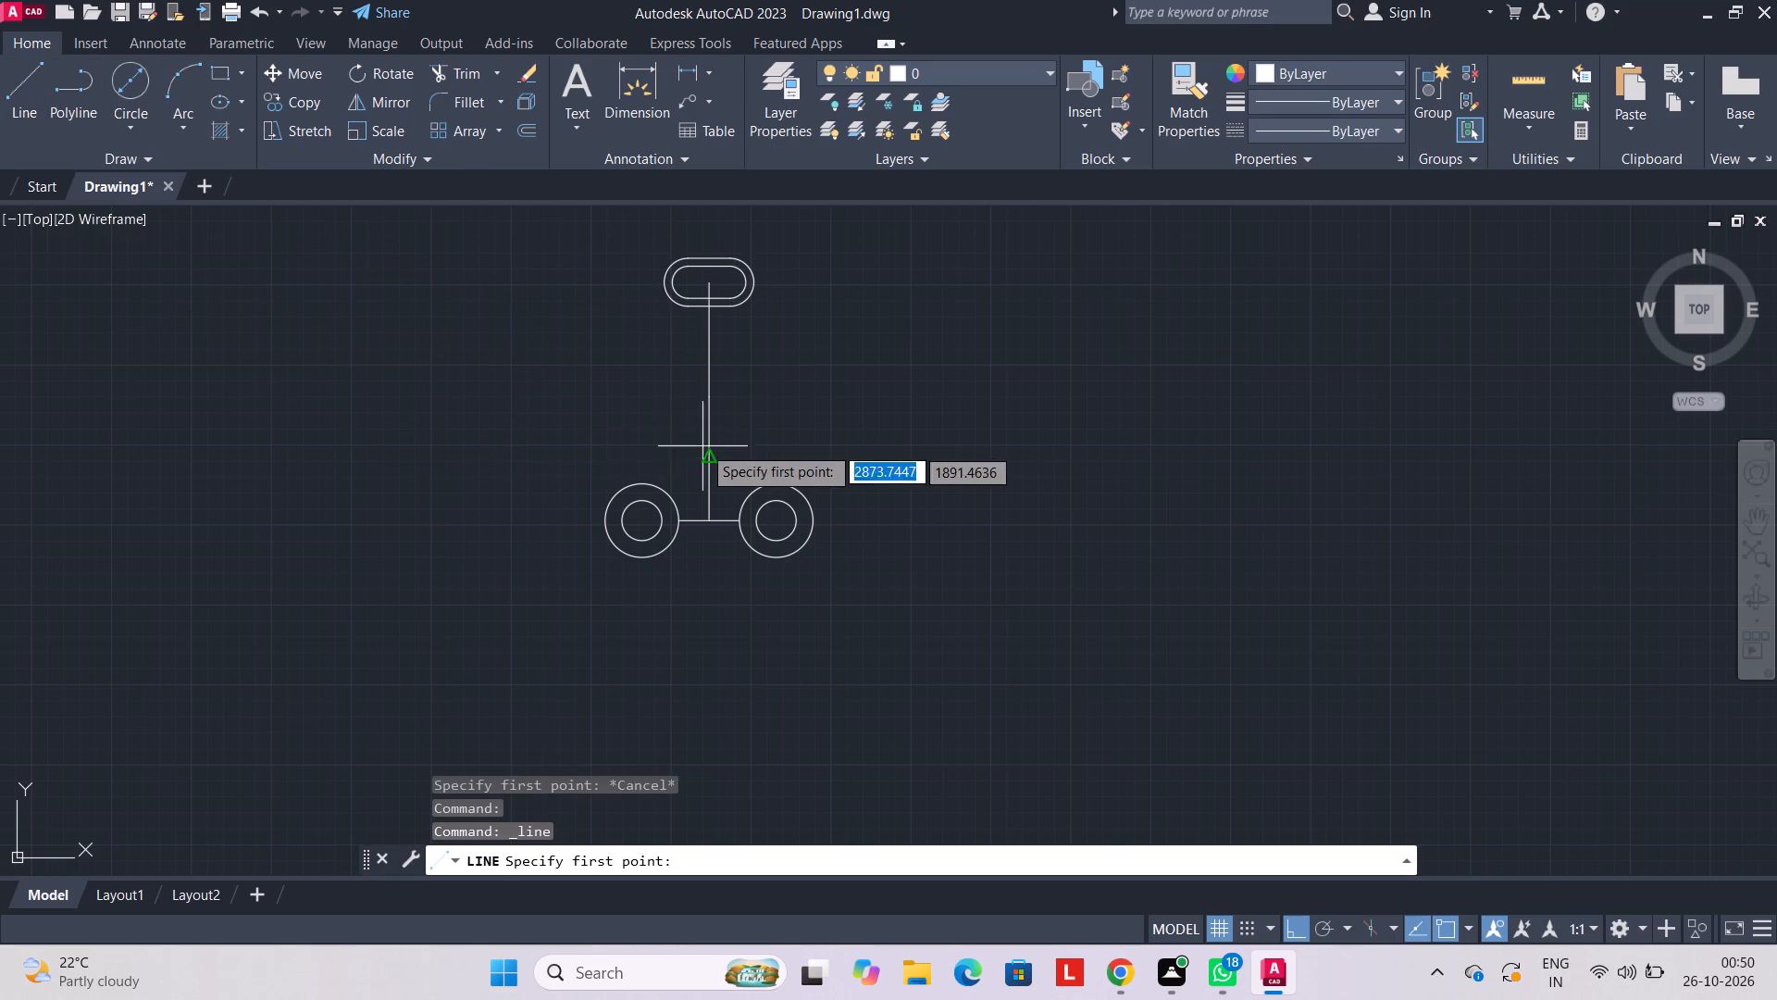
pyautogui.click(713, 398)
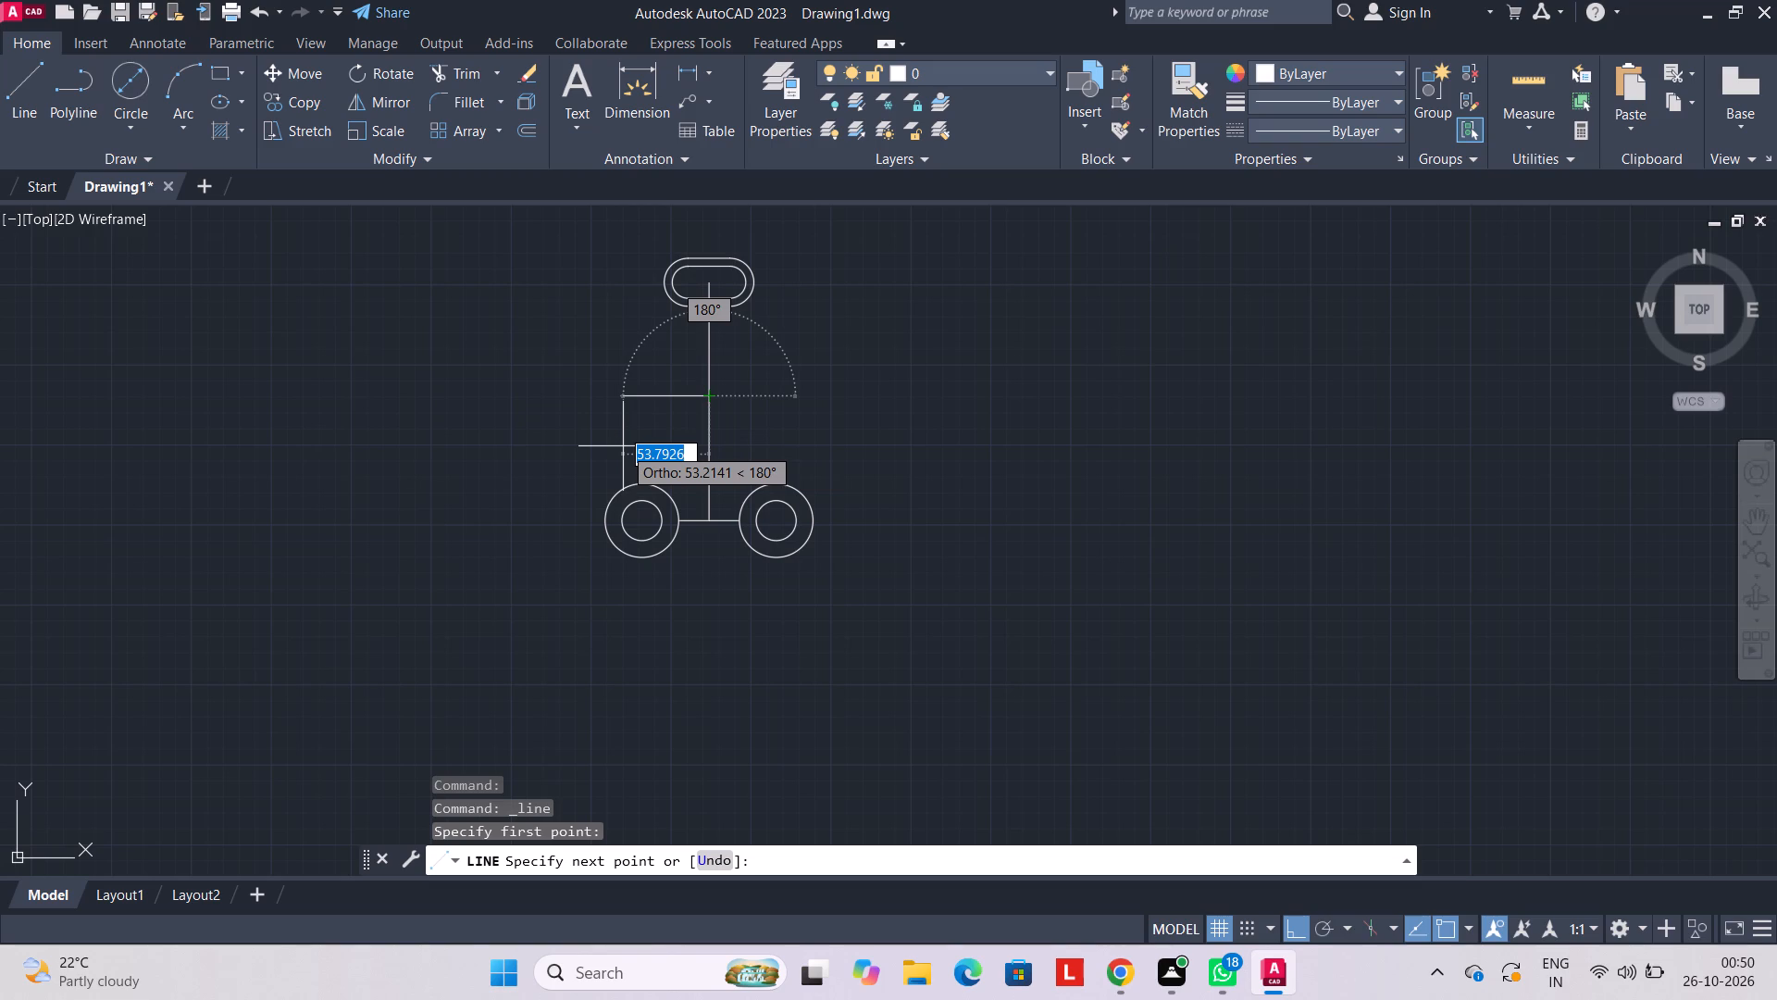
pyautogui.write('19')
pyautogui.press('Return')
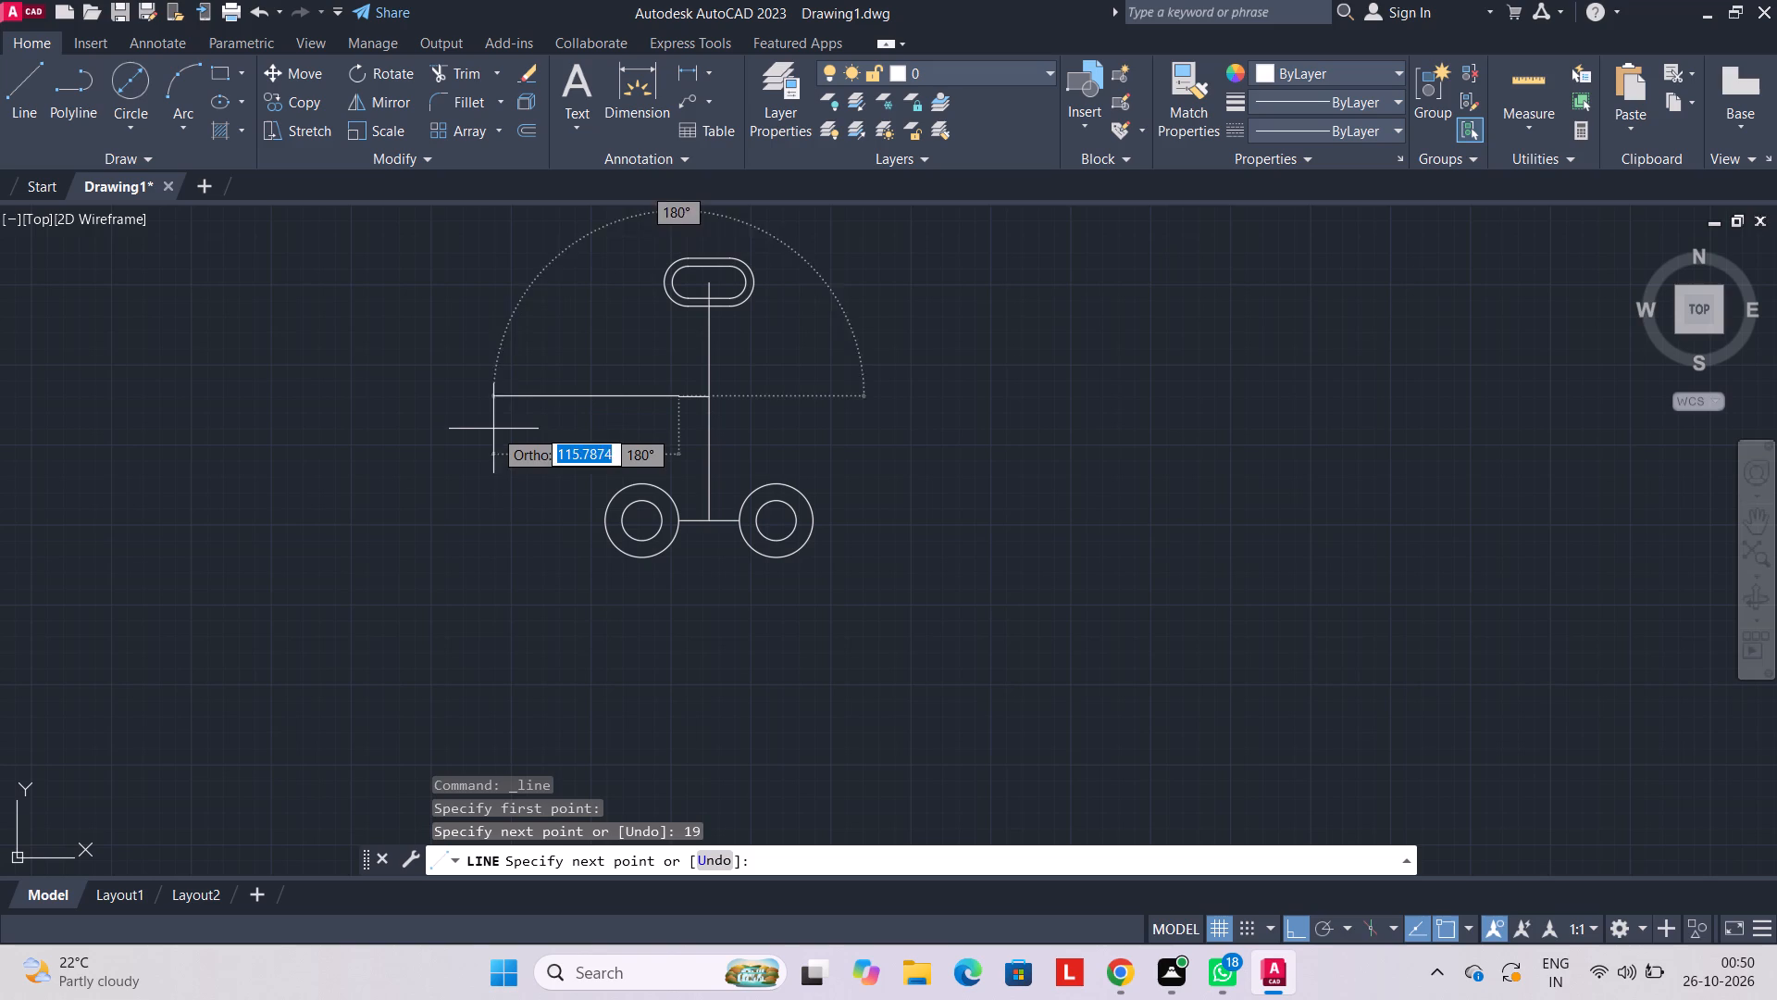
pyautogui.write('16')
pyautogui.press('Return')
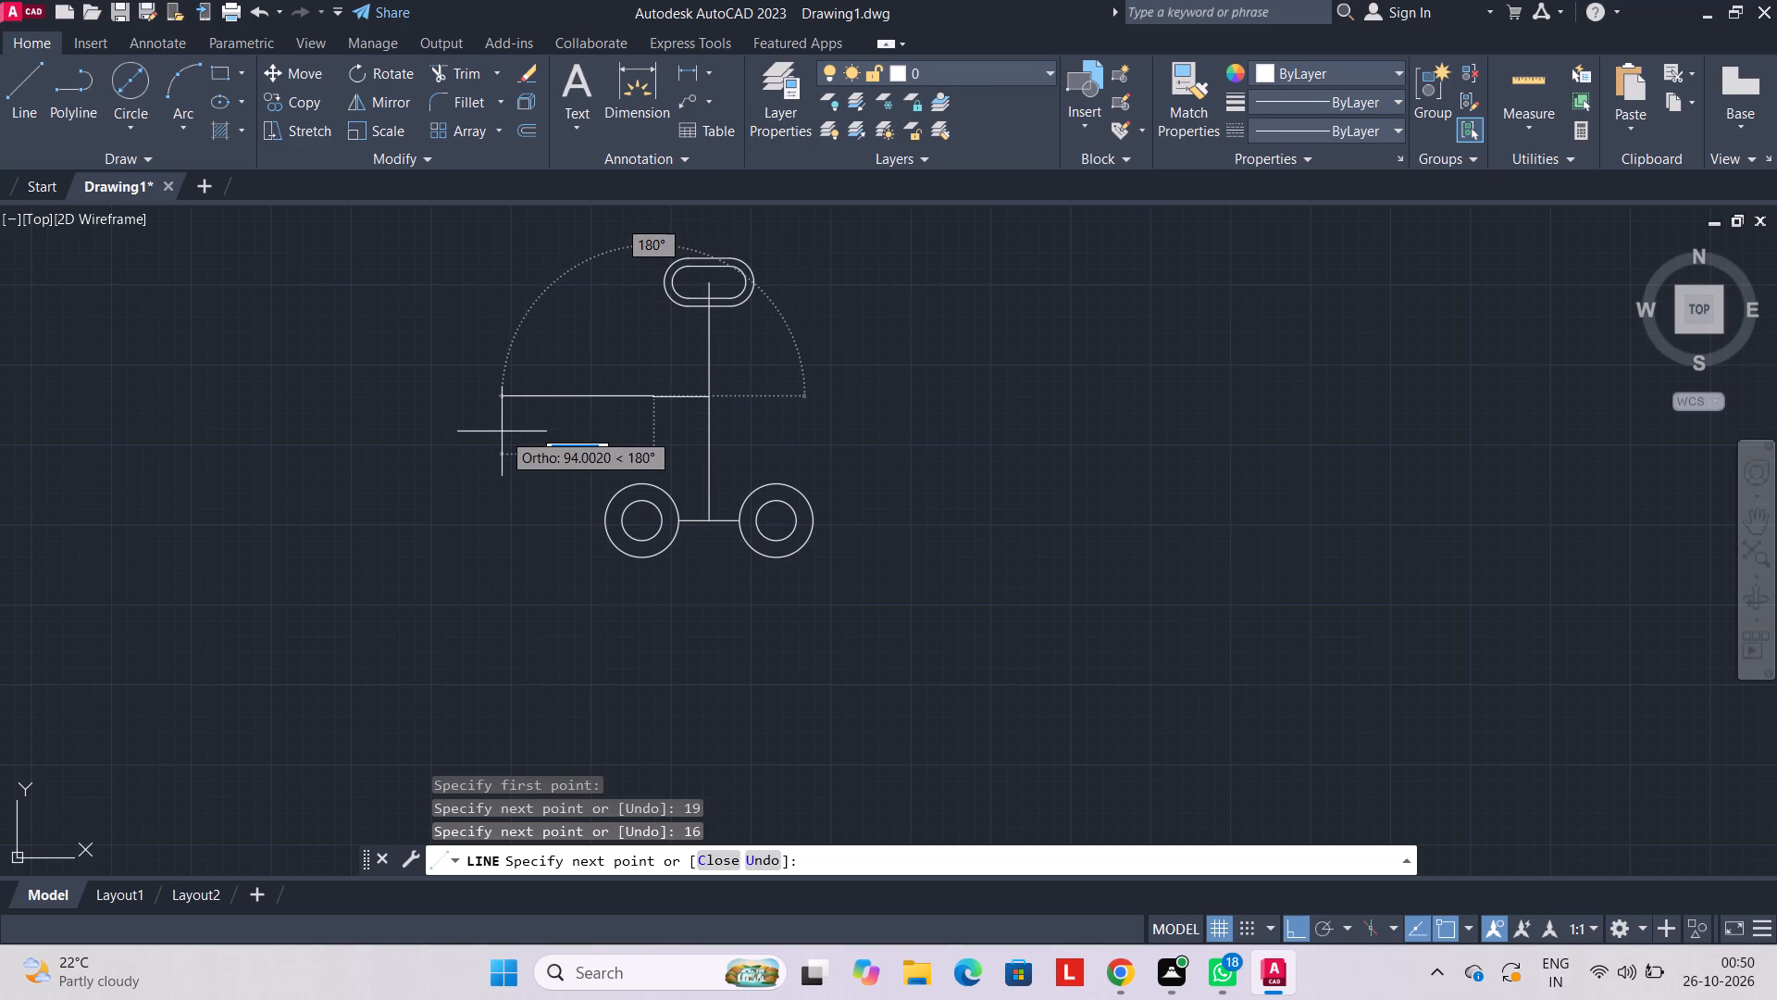
pyautogui.press('Escape')
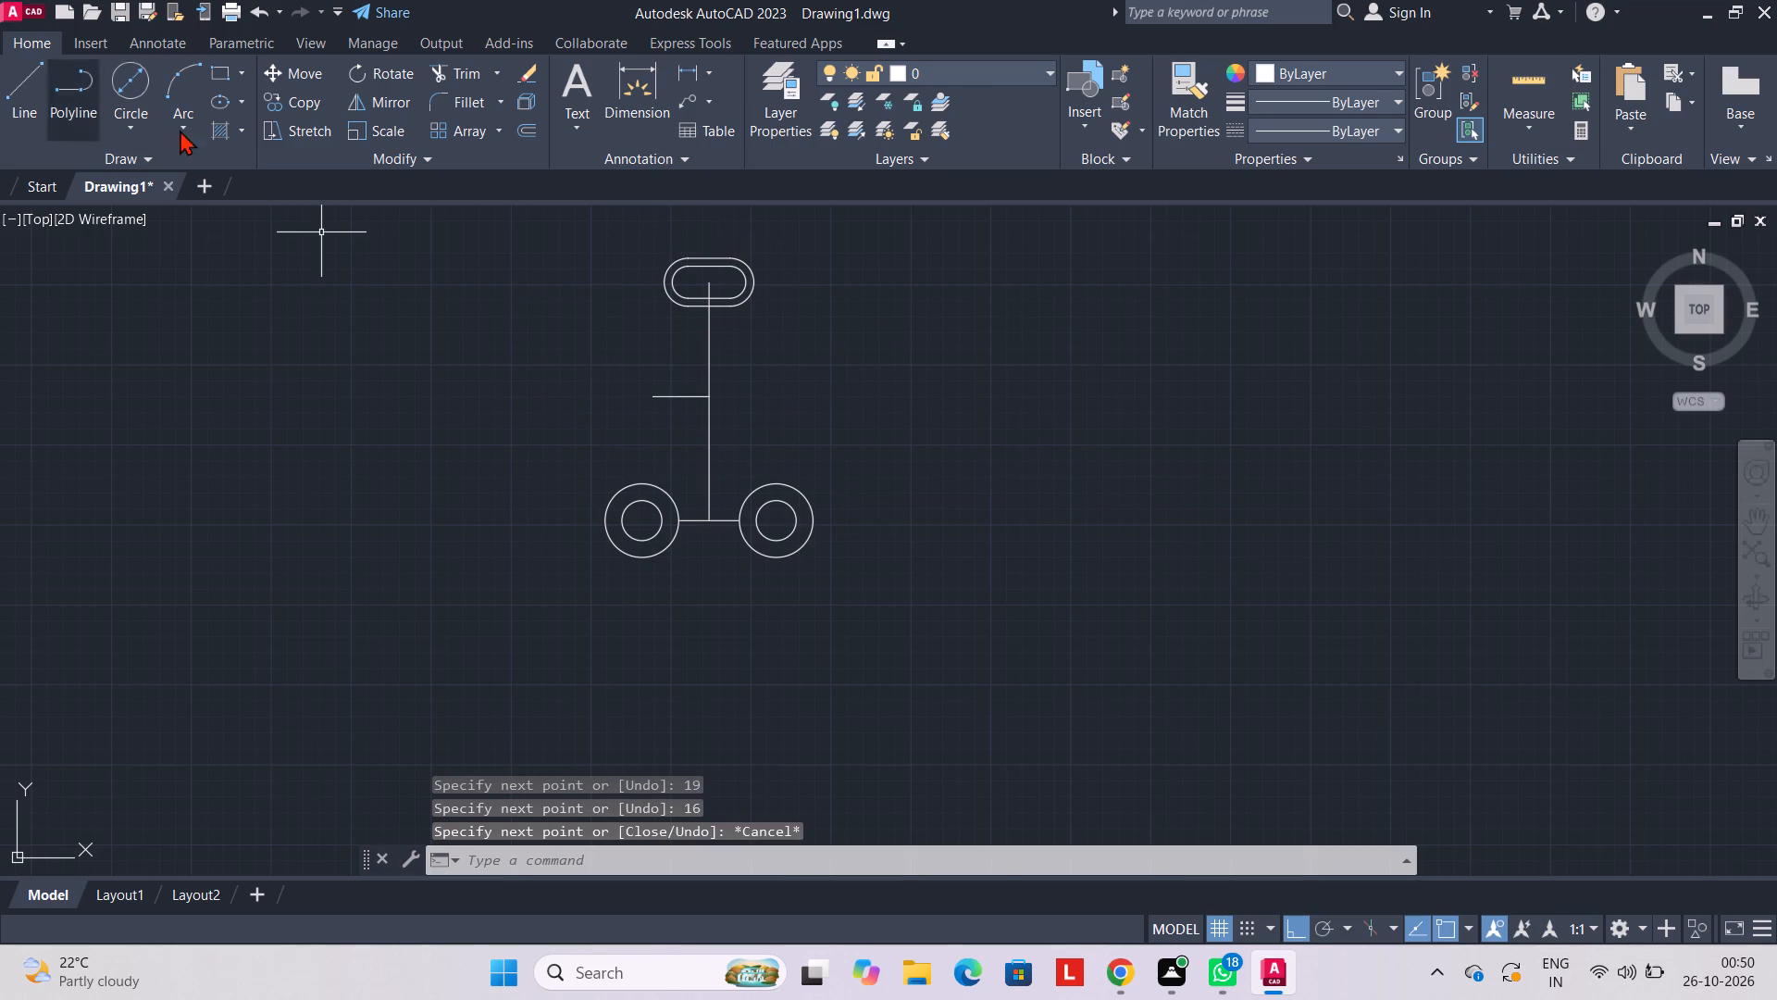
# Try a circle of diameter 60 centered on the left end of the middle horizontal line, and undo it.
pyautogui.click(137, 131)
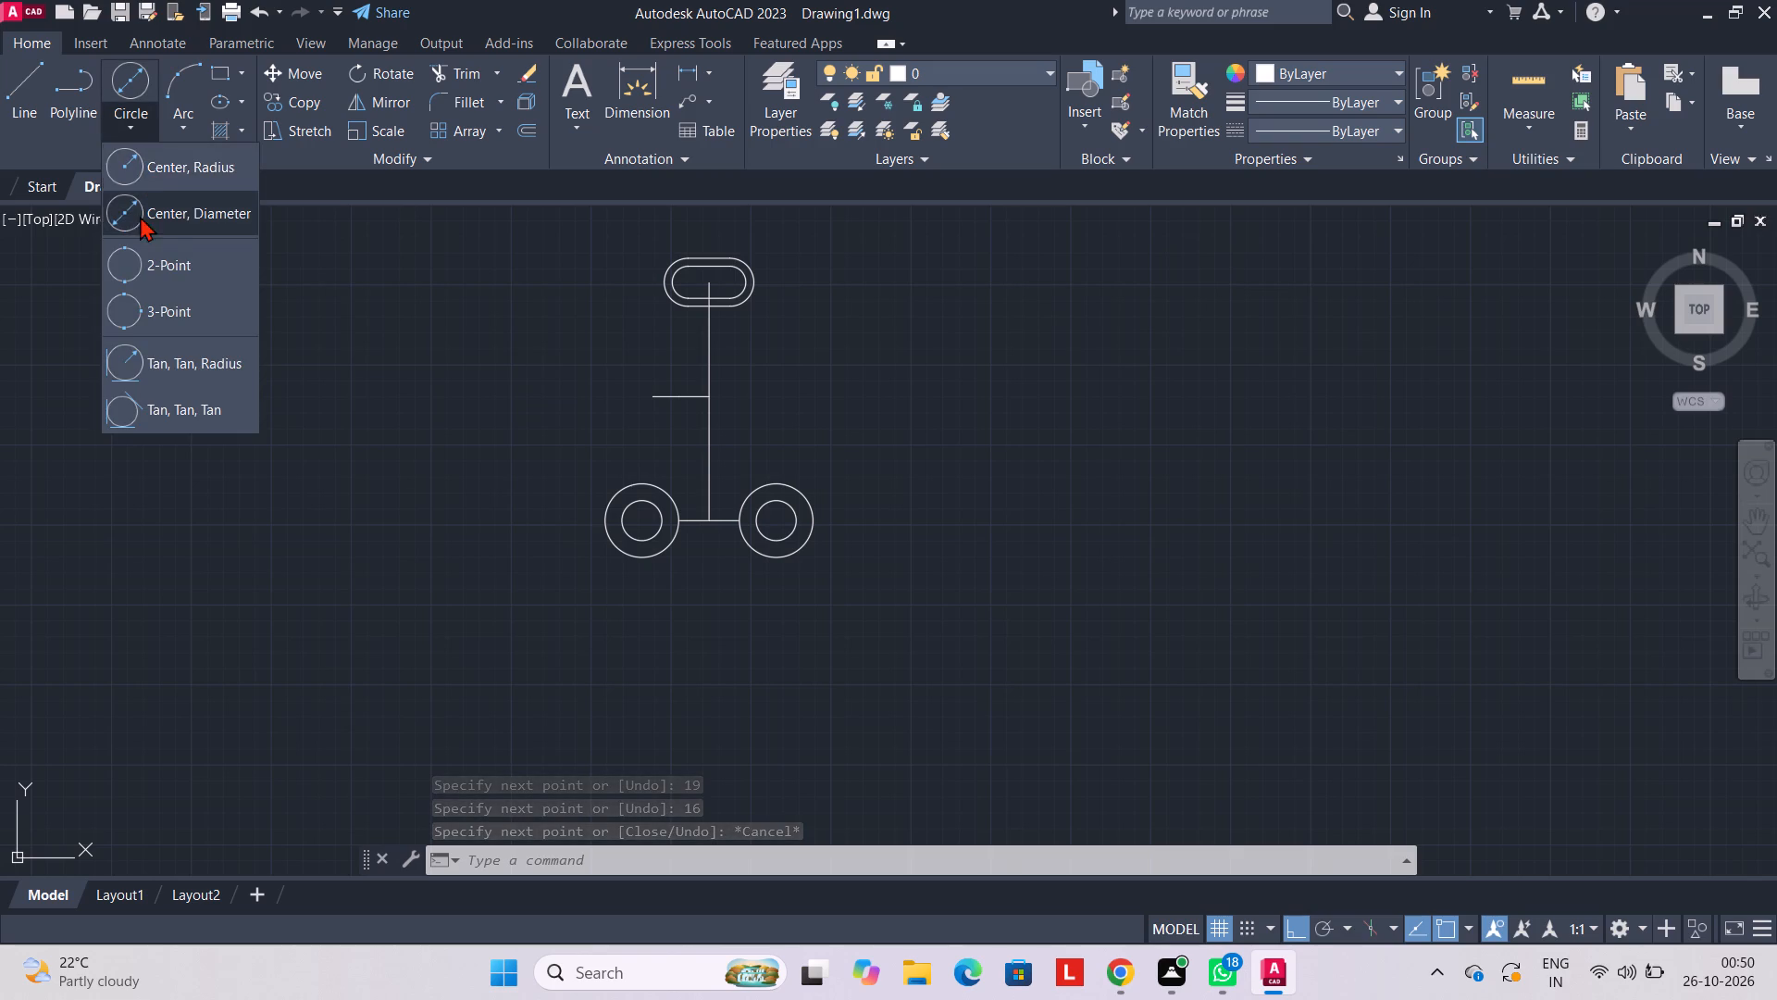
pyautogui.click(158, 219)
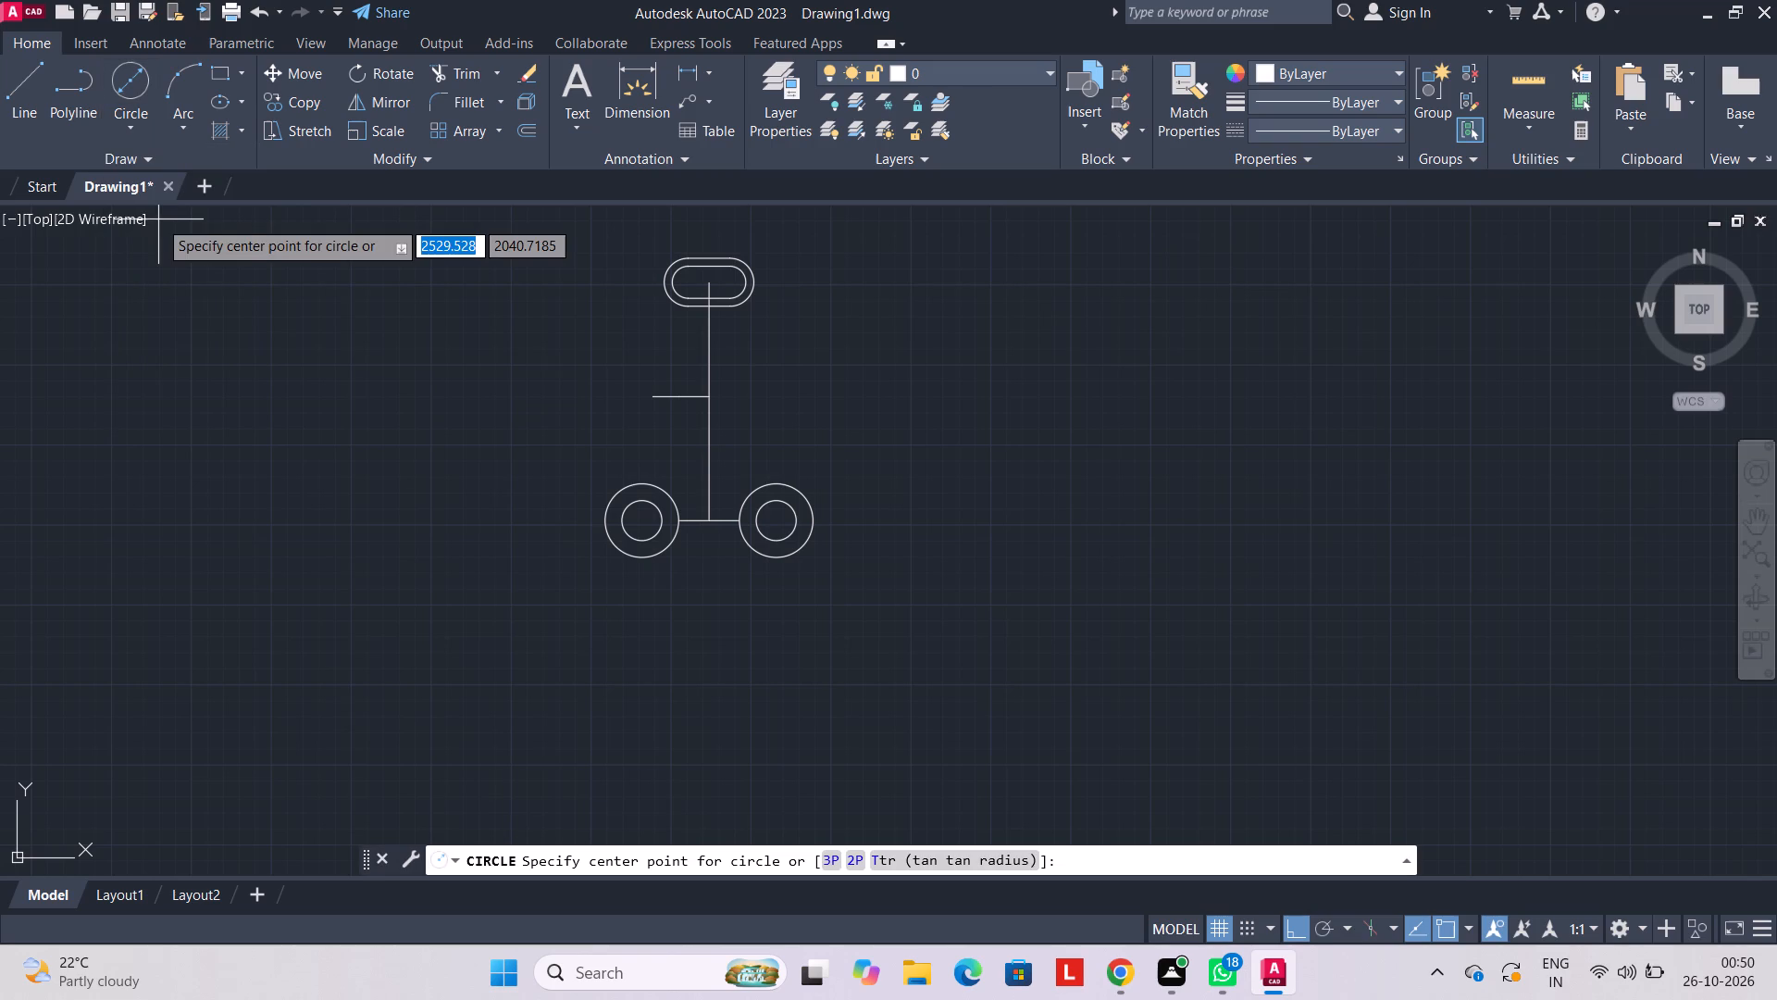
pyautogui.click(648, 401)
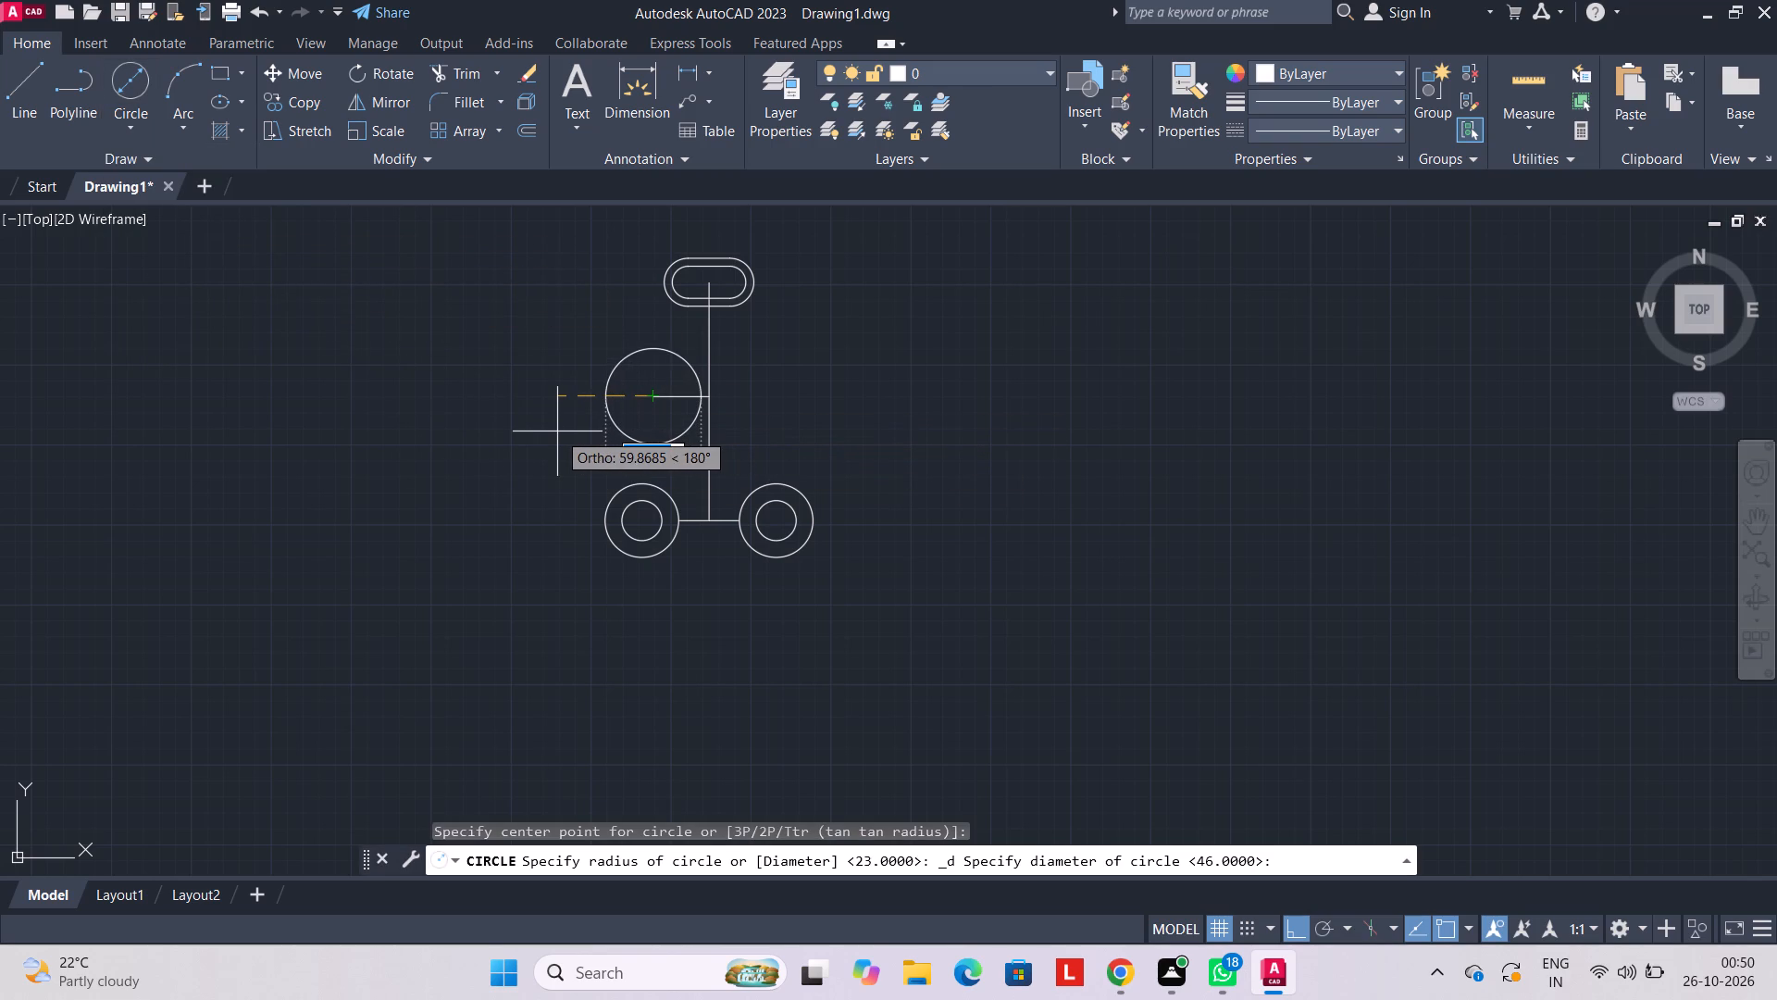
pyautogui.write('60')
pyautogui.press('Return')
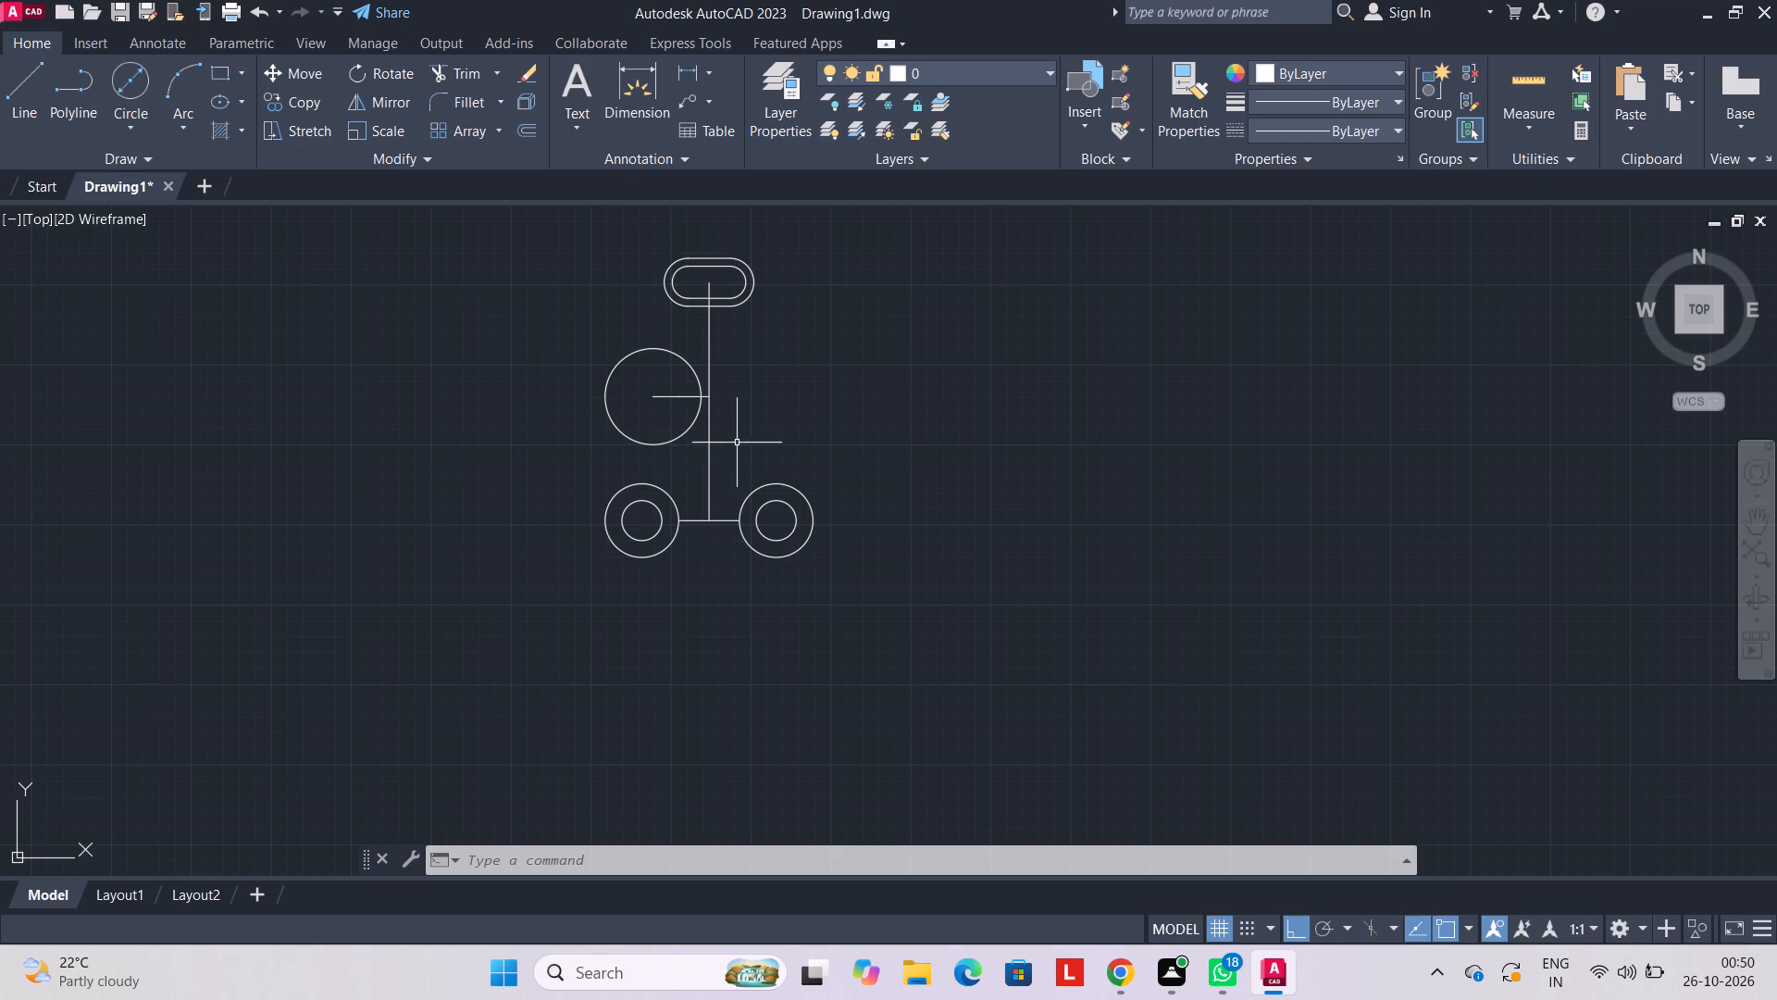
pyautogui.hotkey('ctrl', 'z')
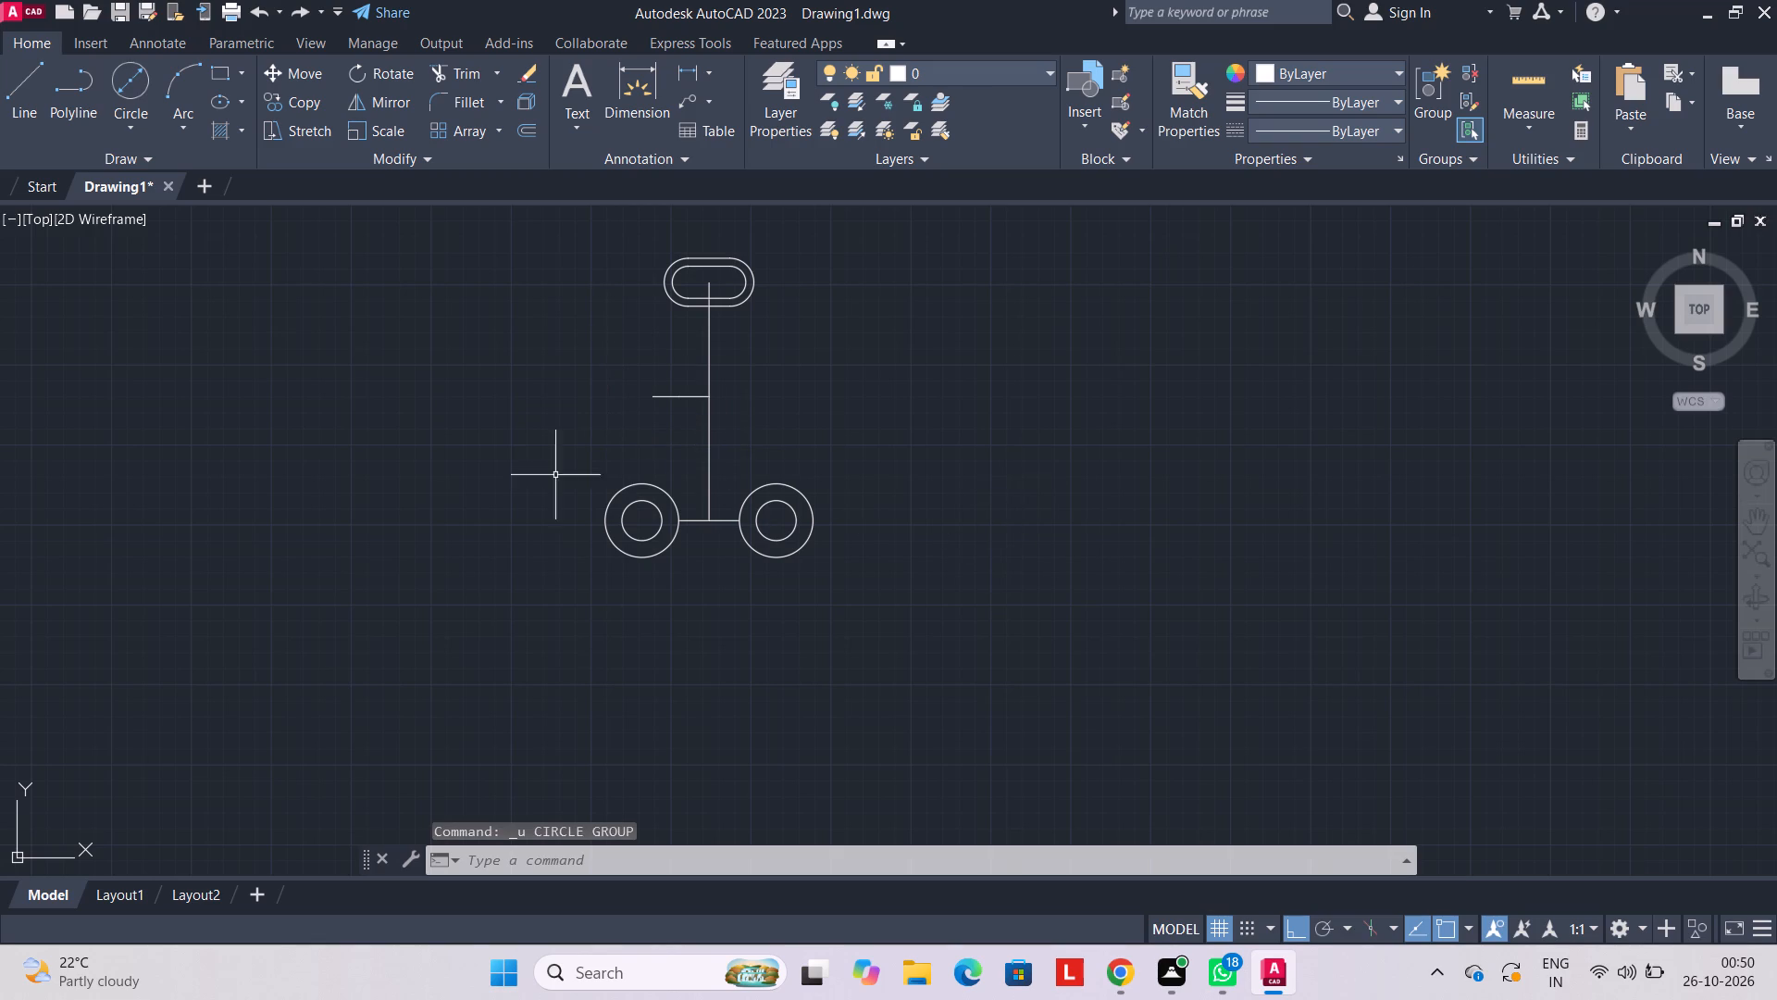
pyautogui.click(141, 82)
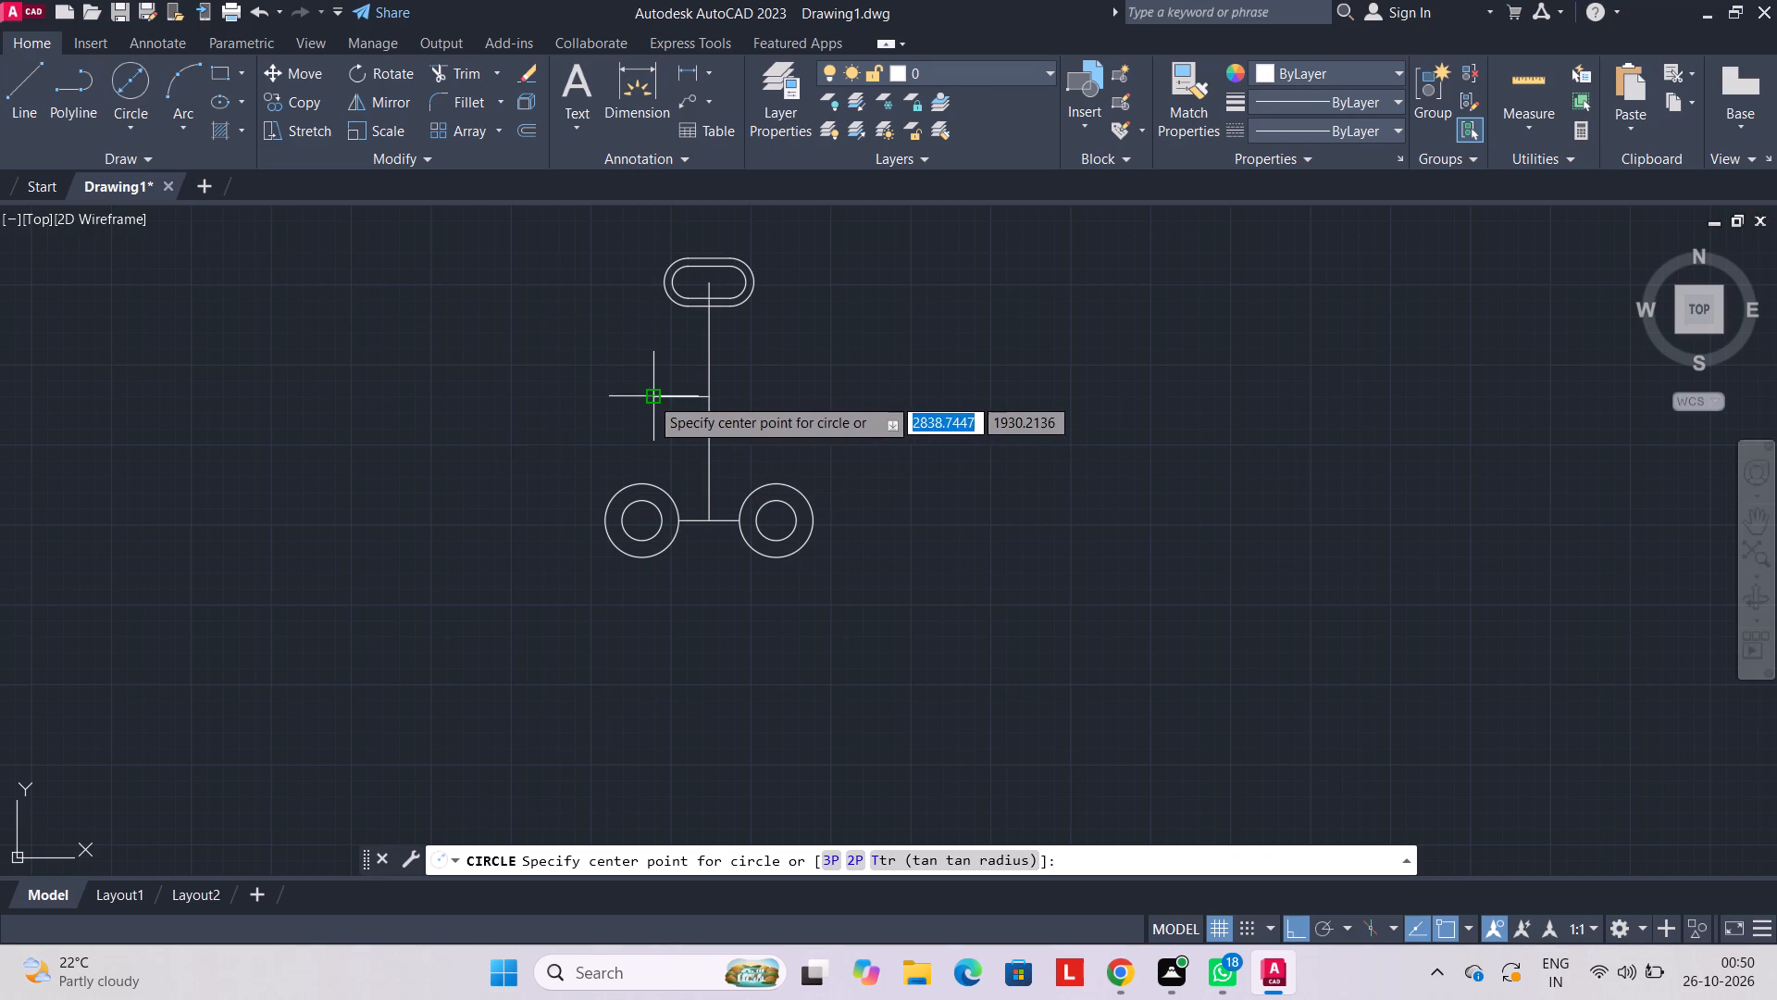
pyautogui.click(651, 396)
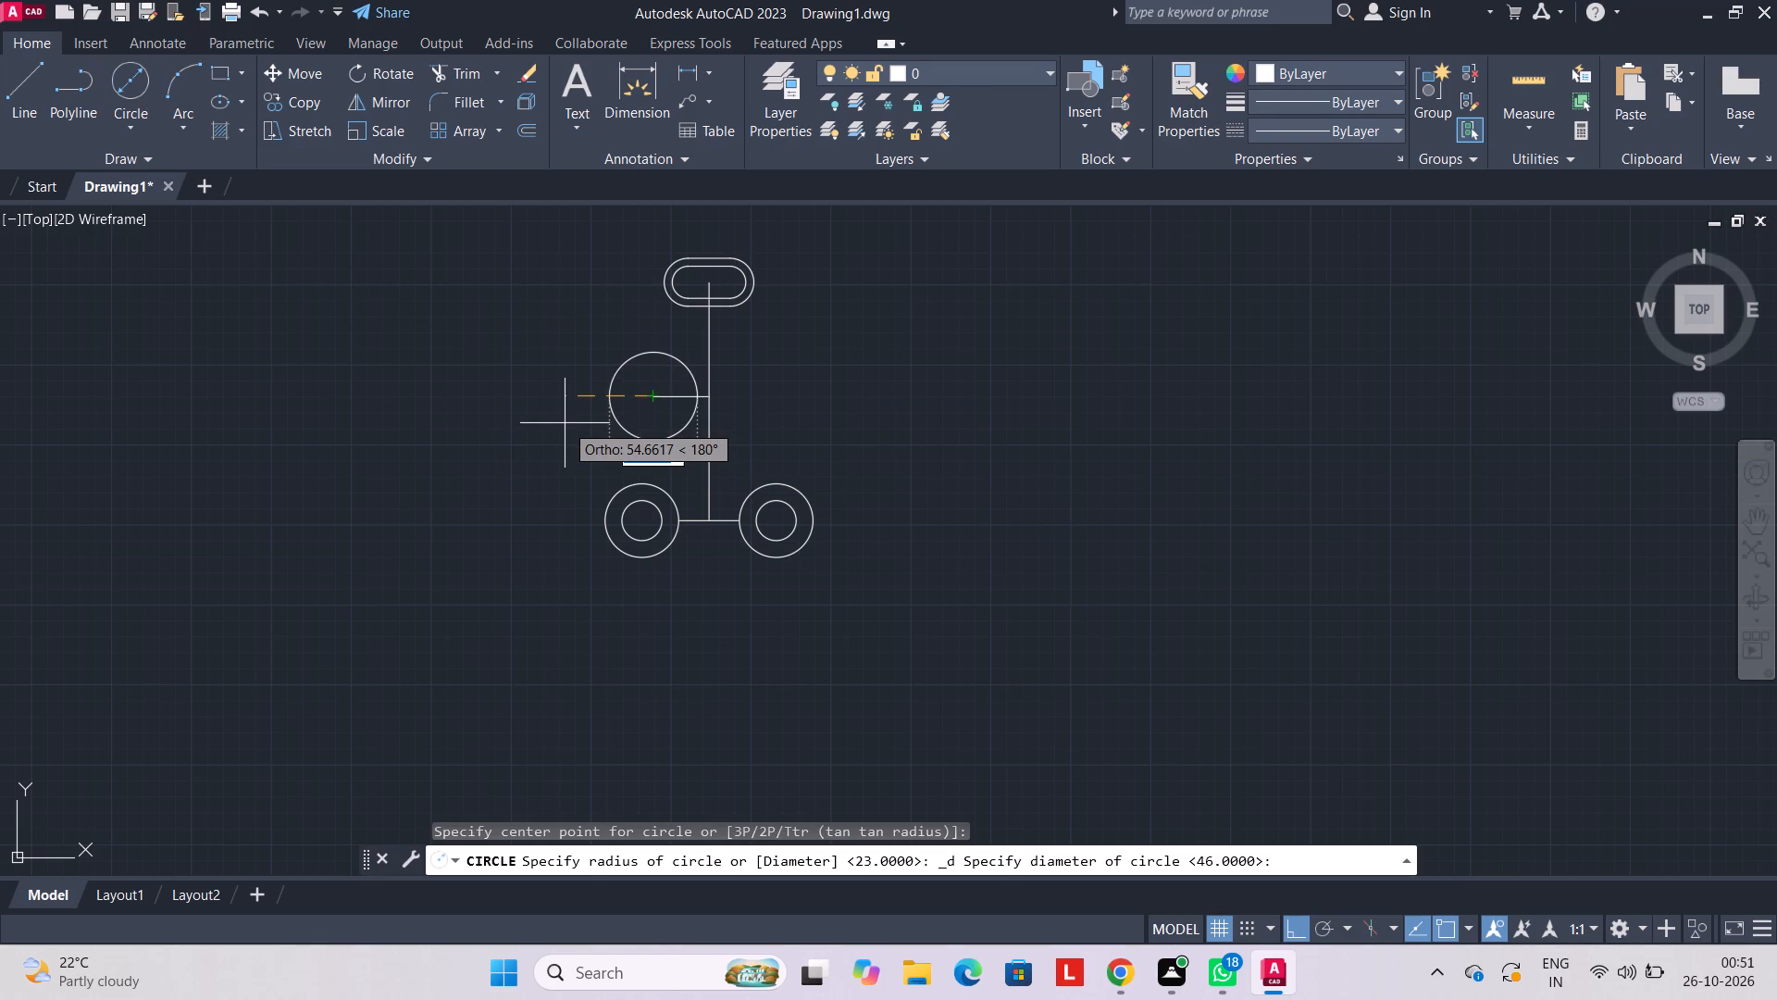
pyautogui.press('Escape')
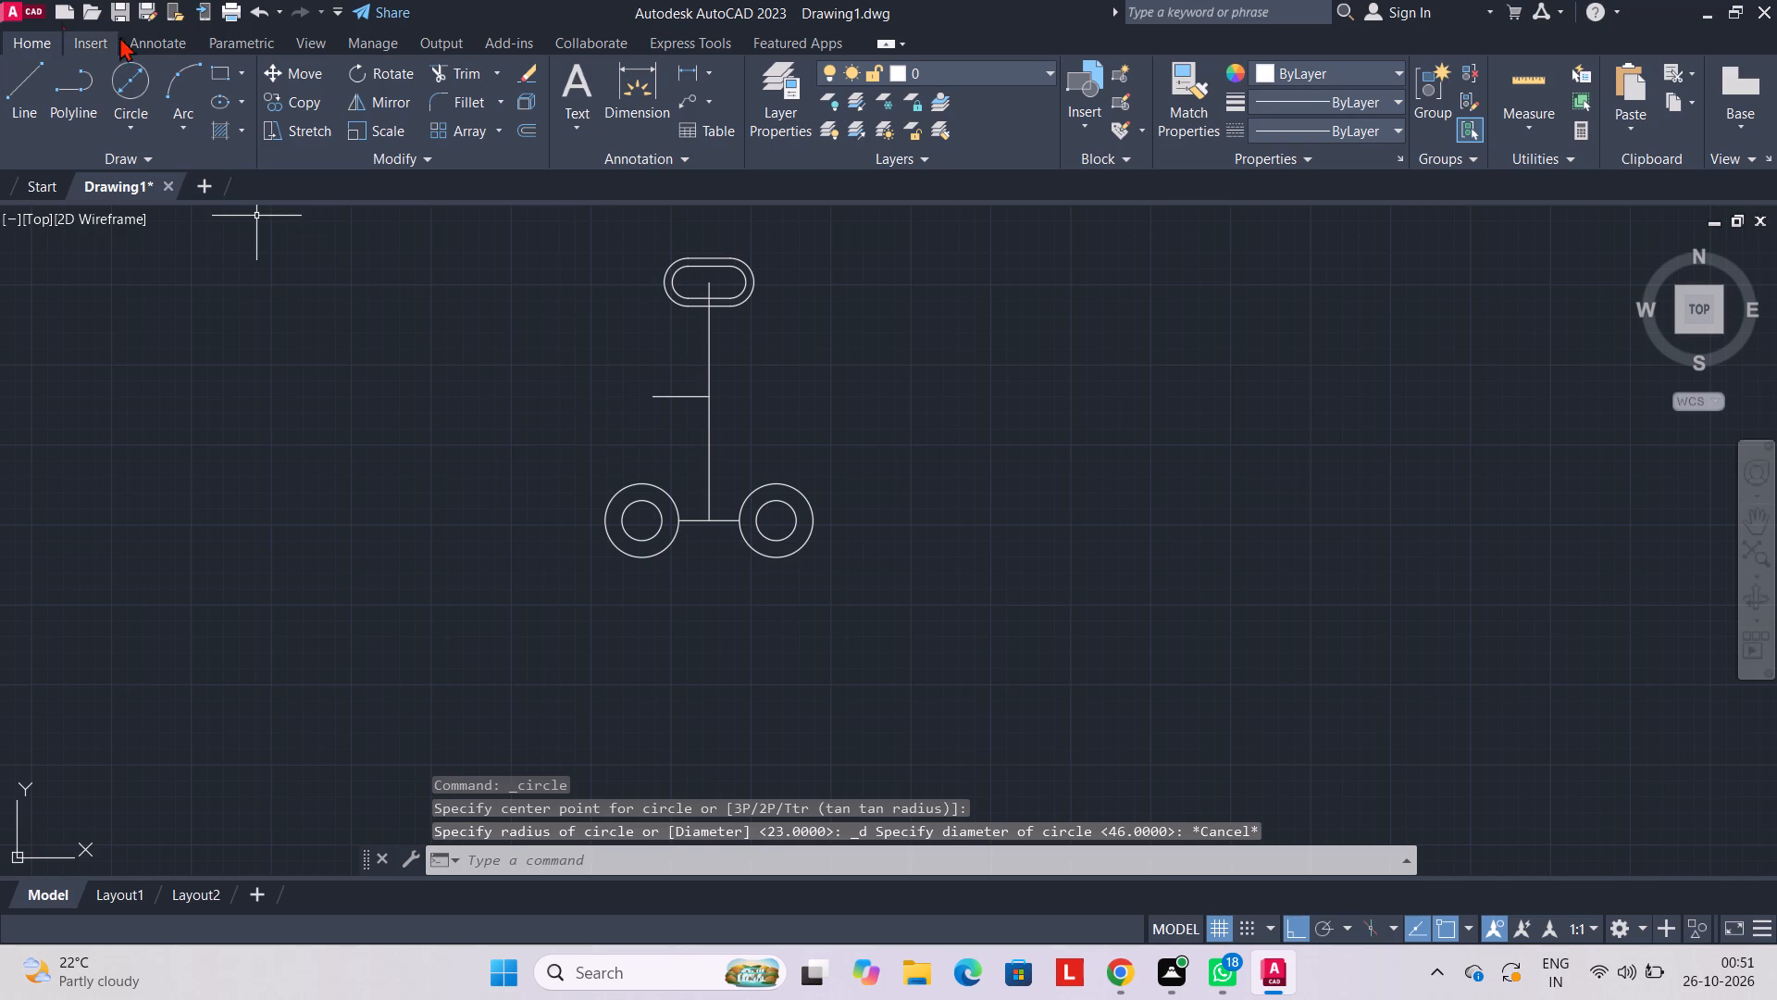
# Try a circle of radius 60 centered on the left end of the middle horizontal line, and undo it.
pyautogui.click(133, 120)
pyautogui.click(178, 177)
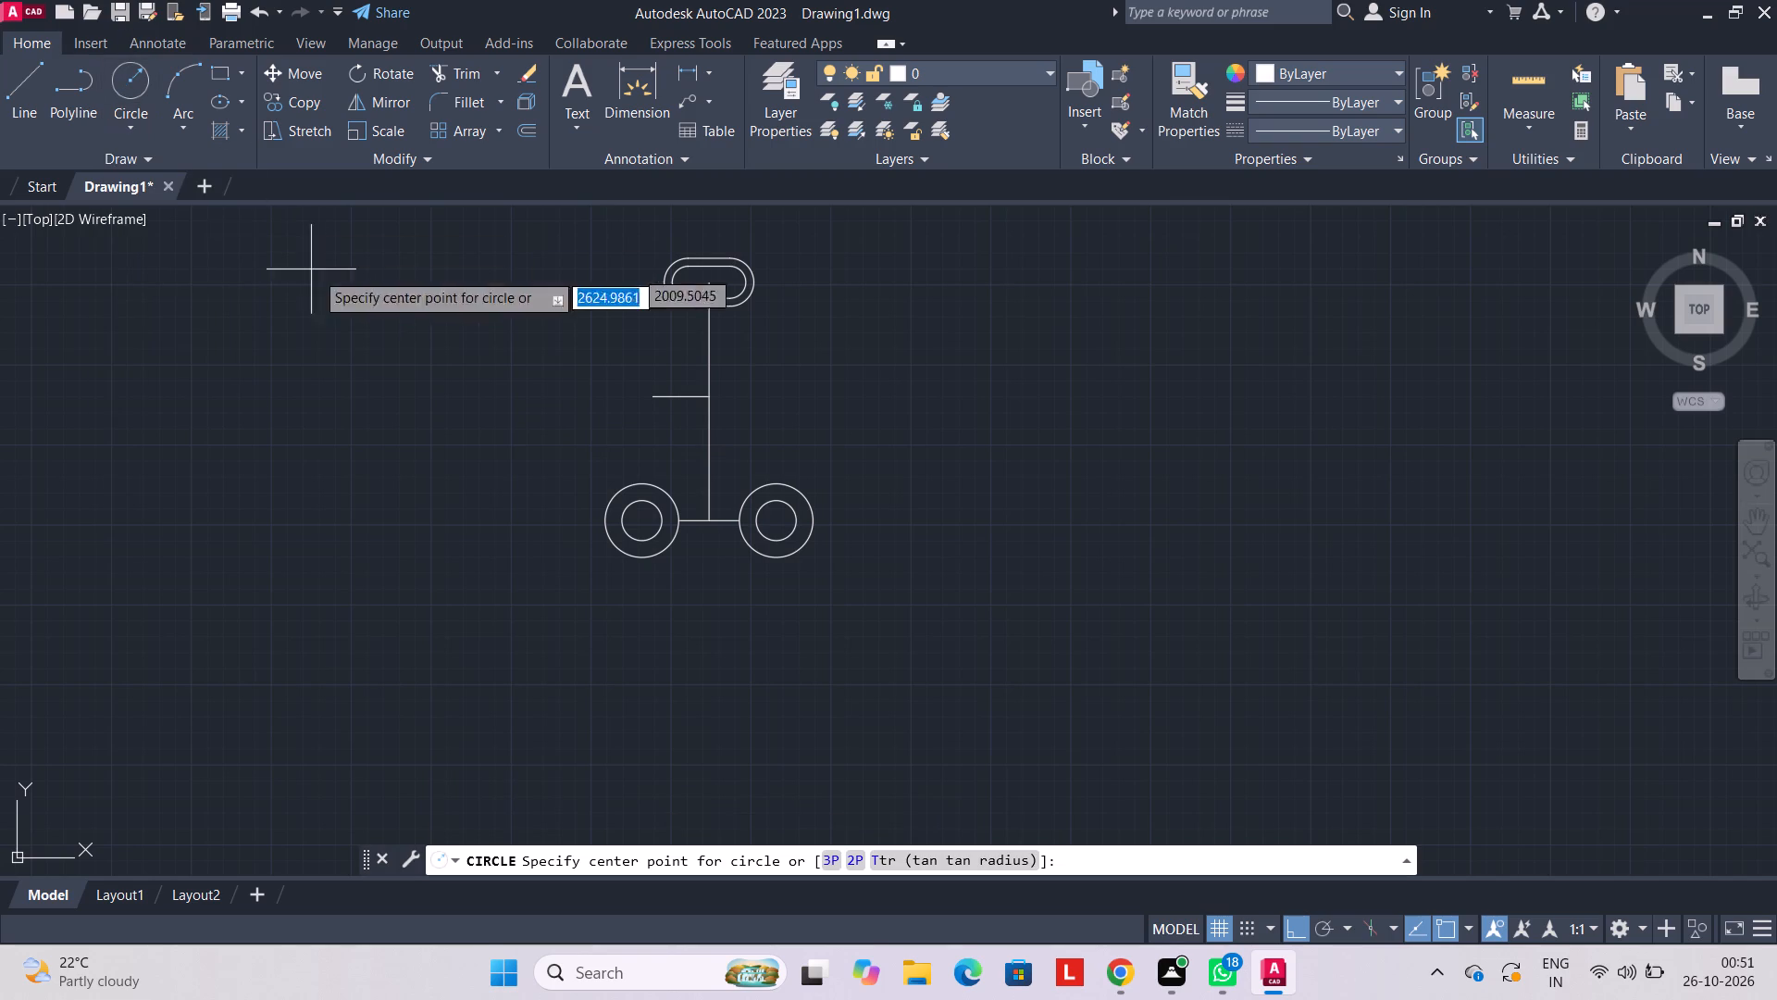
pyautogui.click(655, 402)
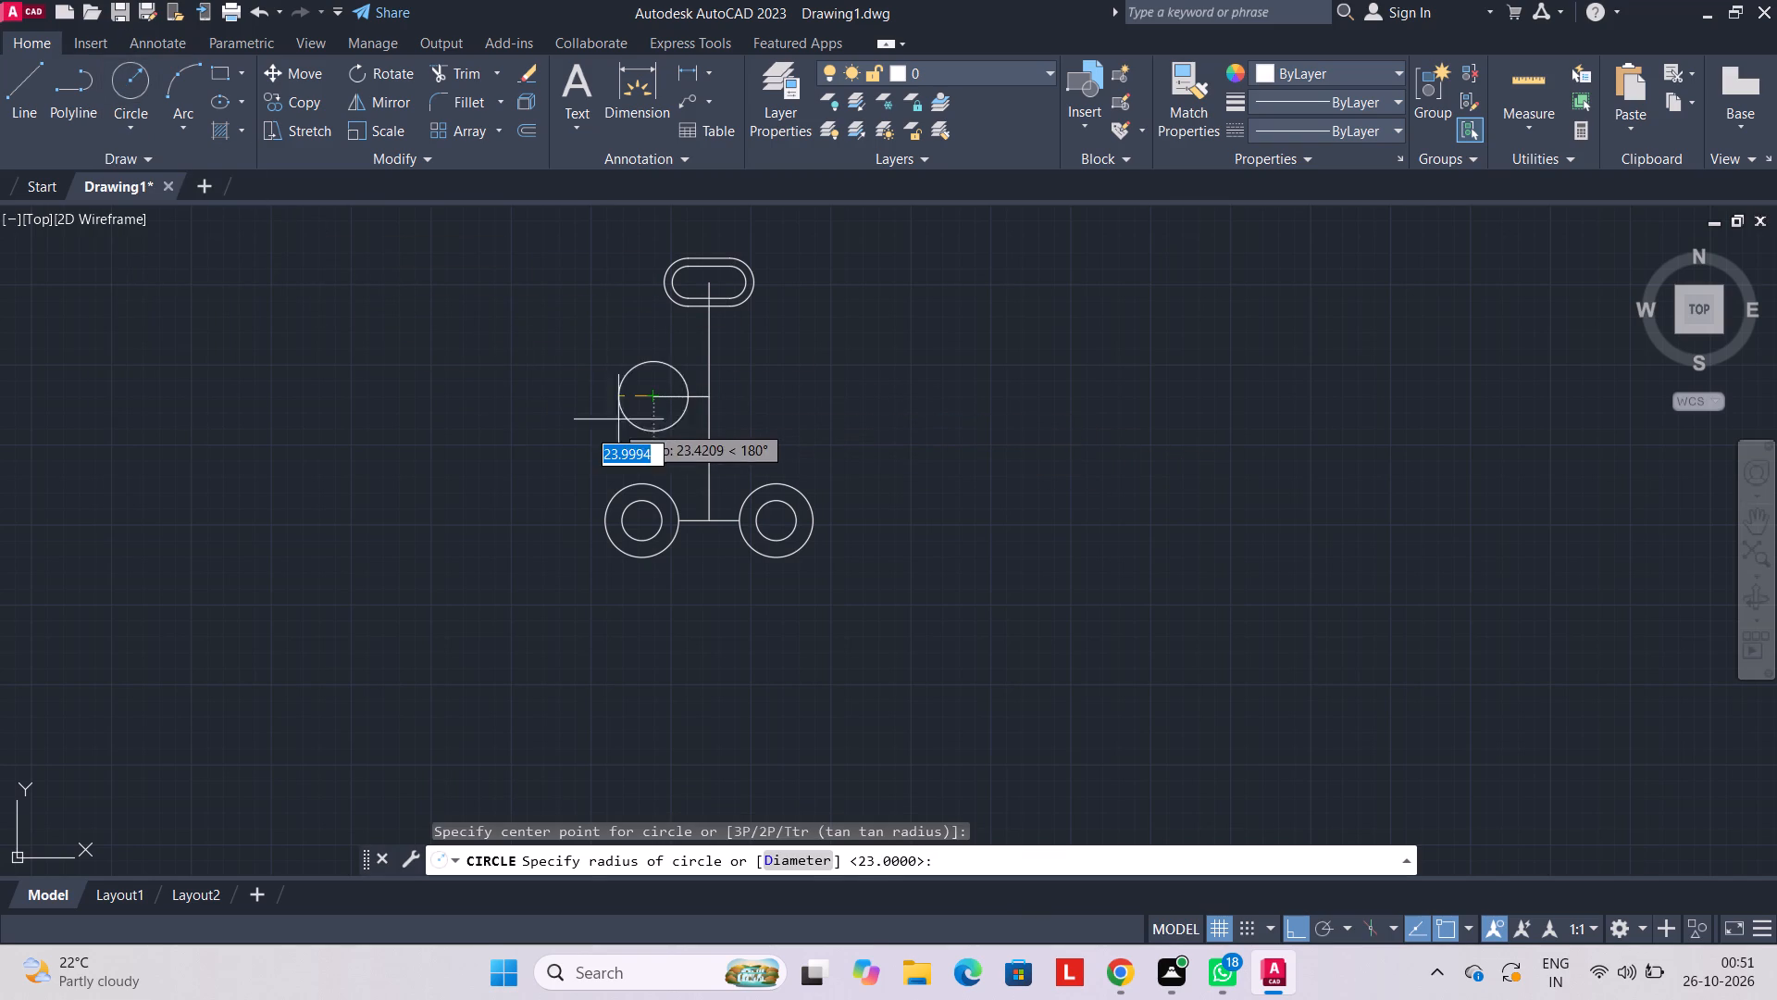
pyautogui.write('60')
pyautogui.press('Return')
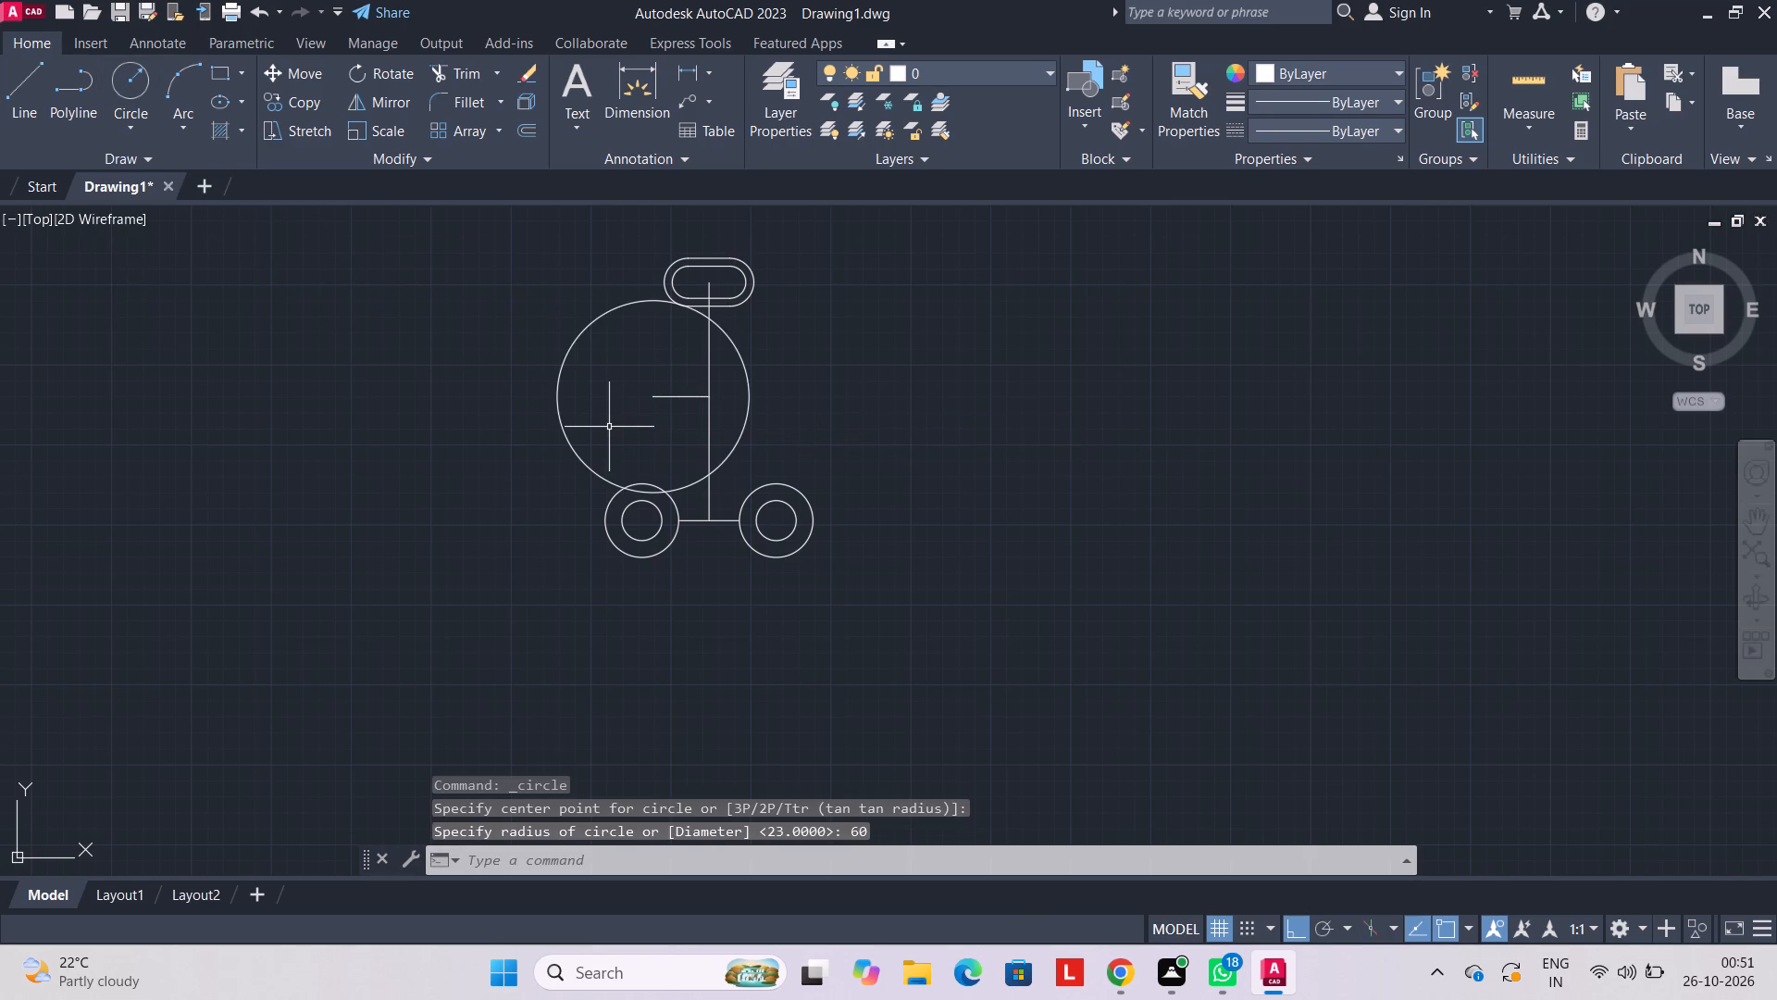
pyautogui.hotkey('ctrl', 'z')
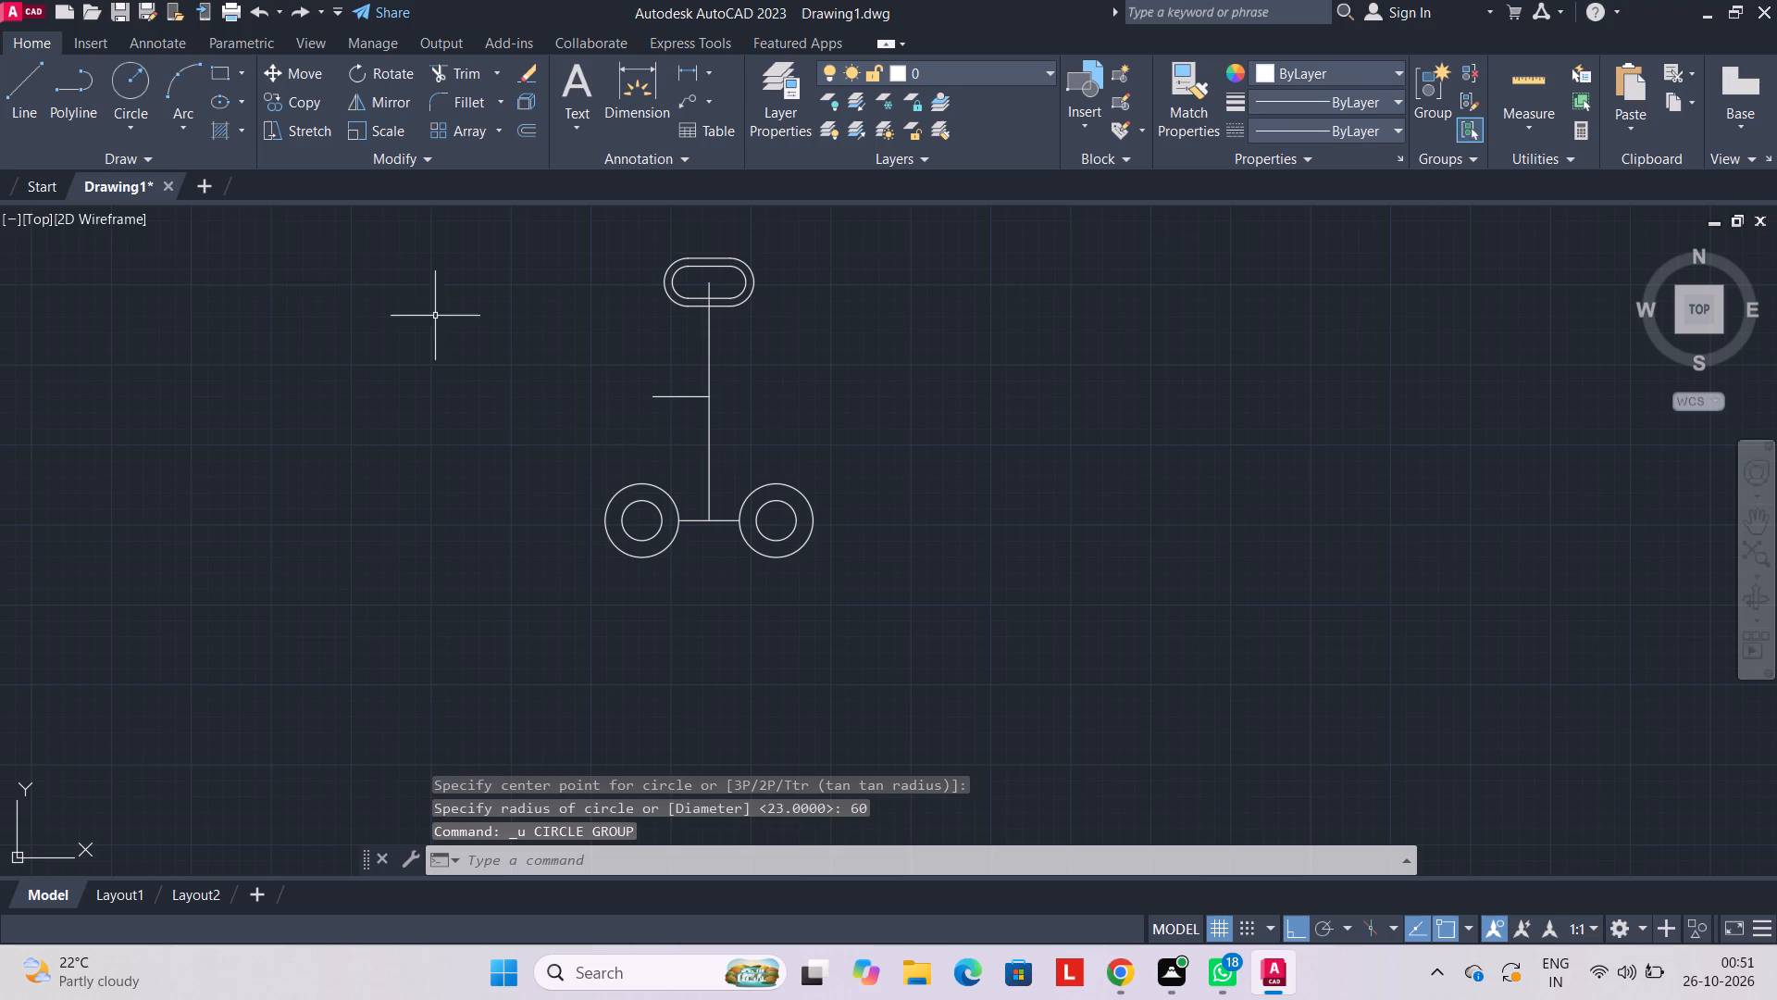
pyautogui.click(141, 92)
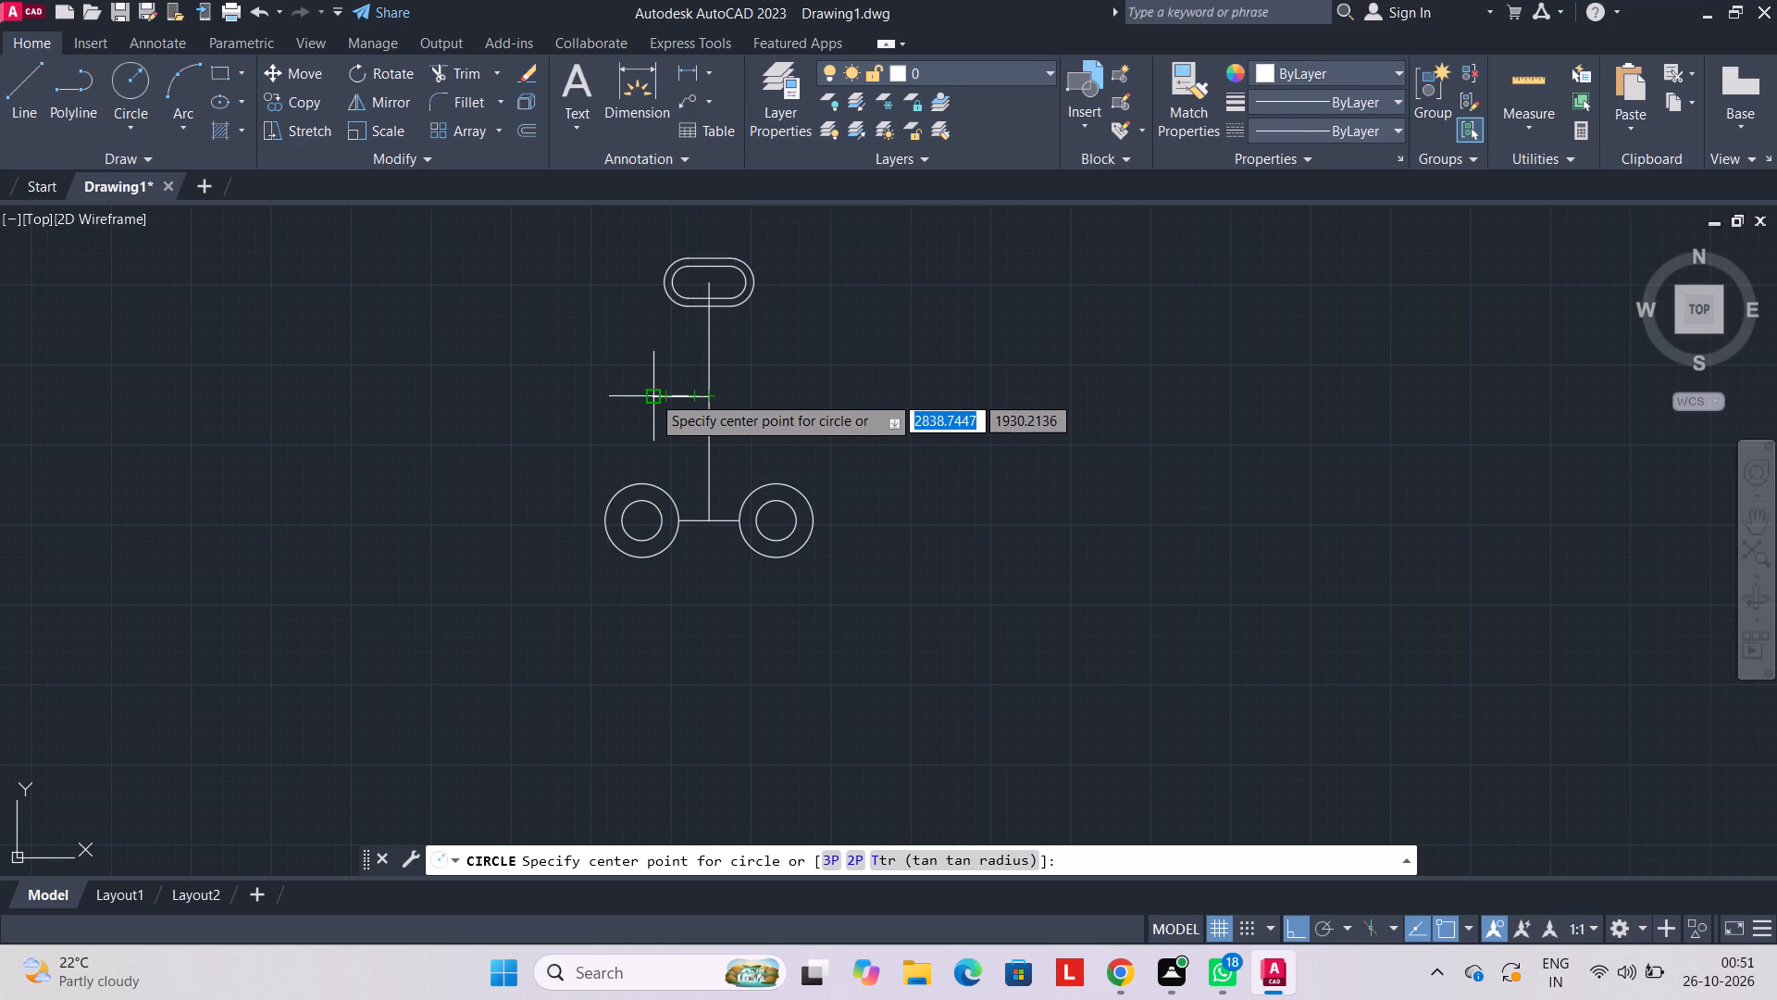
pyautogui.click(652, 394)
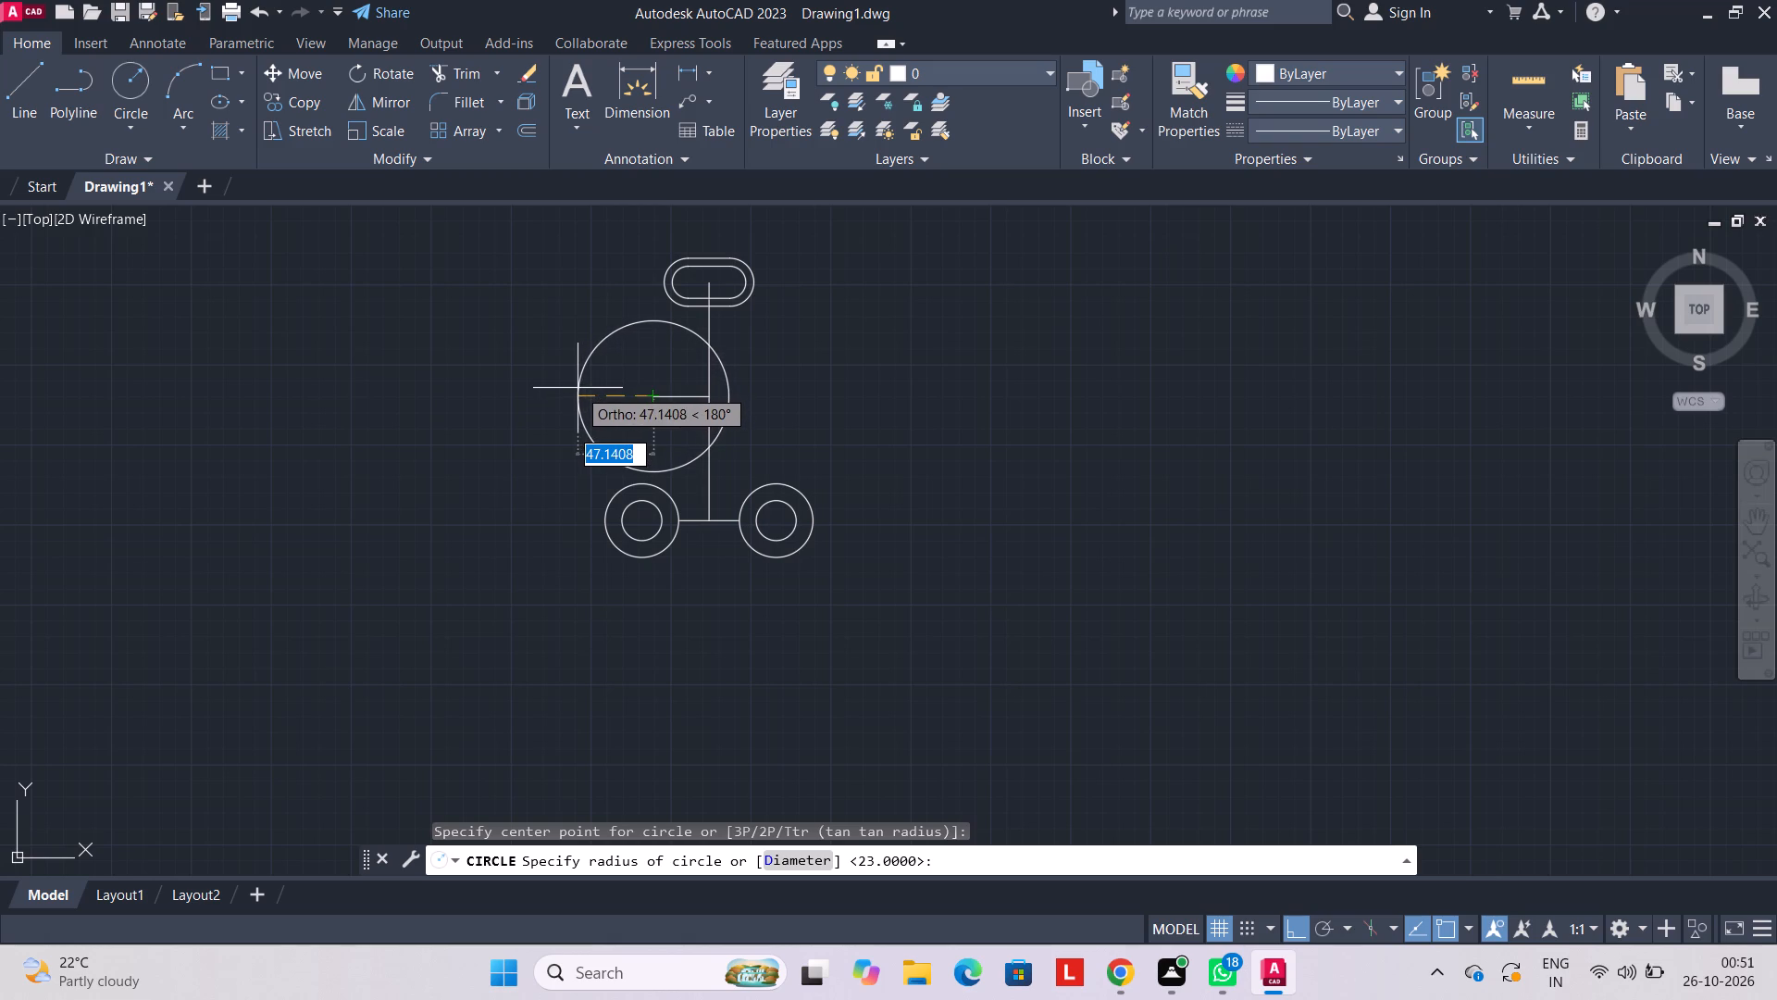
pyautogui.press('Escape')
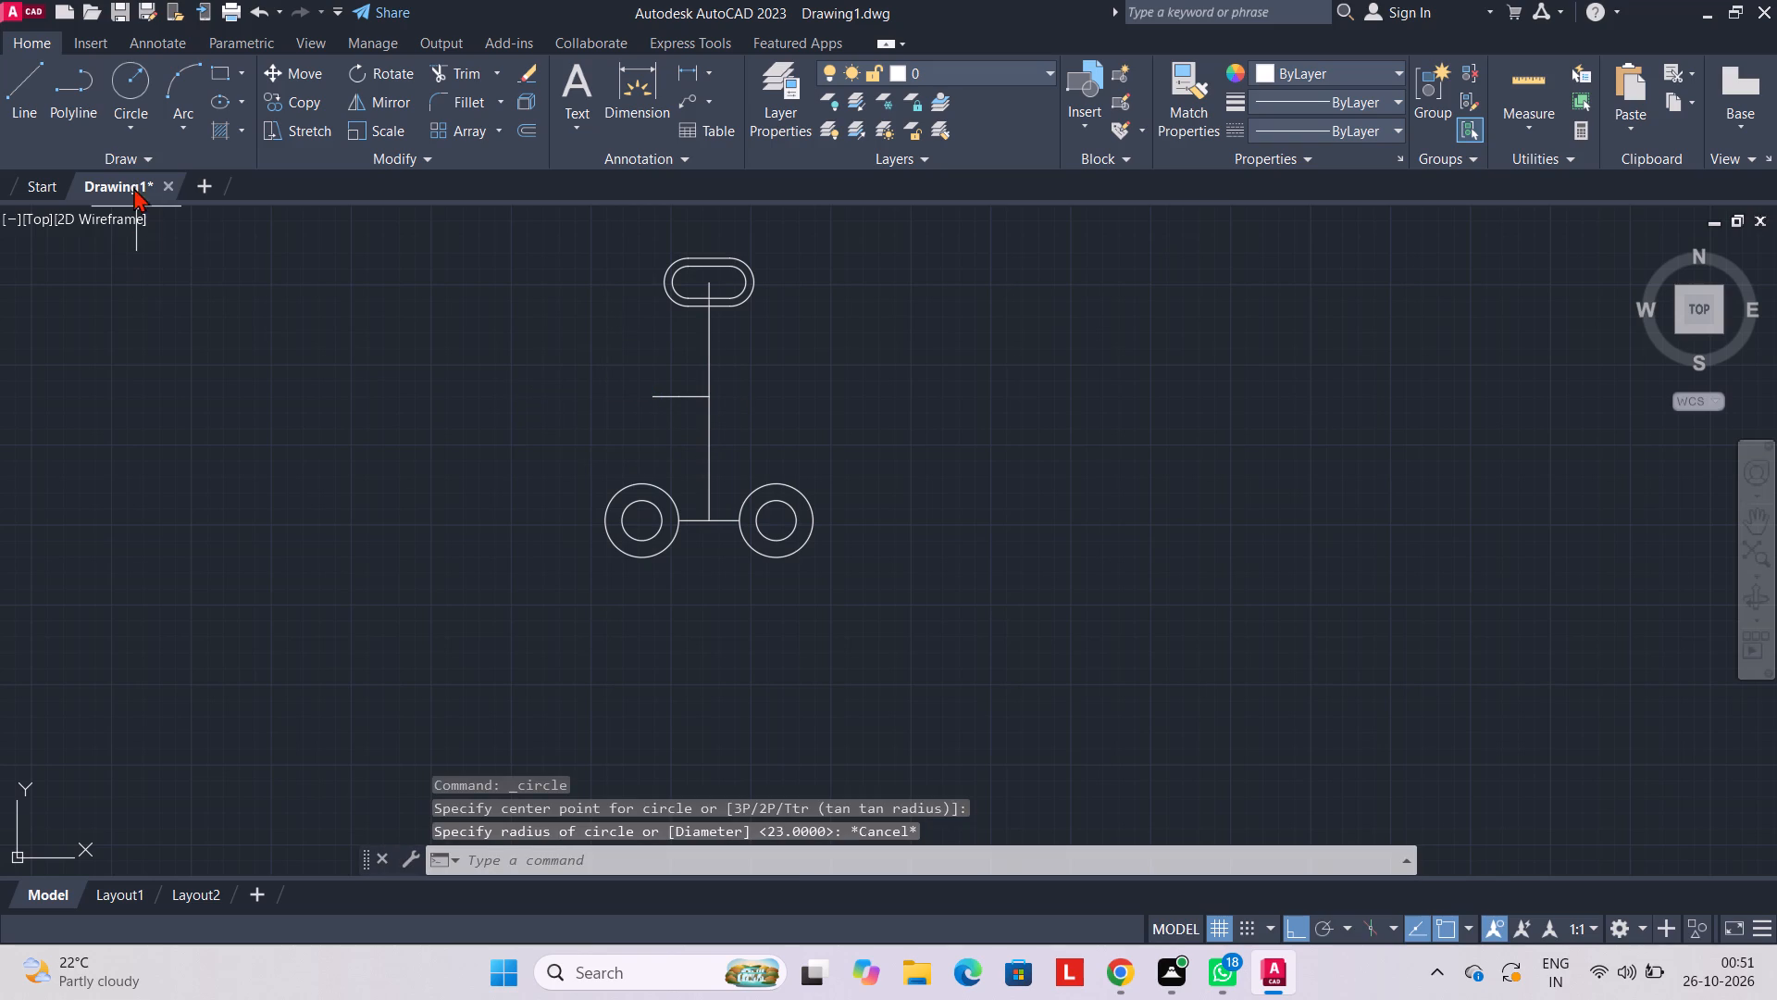
# Start a circle defined by center and diameter, centered on the left end of the middle horizontal line.
pyautogui.click(138, 118)
pyautogui.click(185, 196)
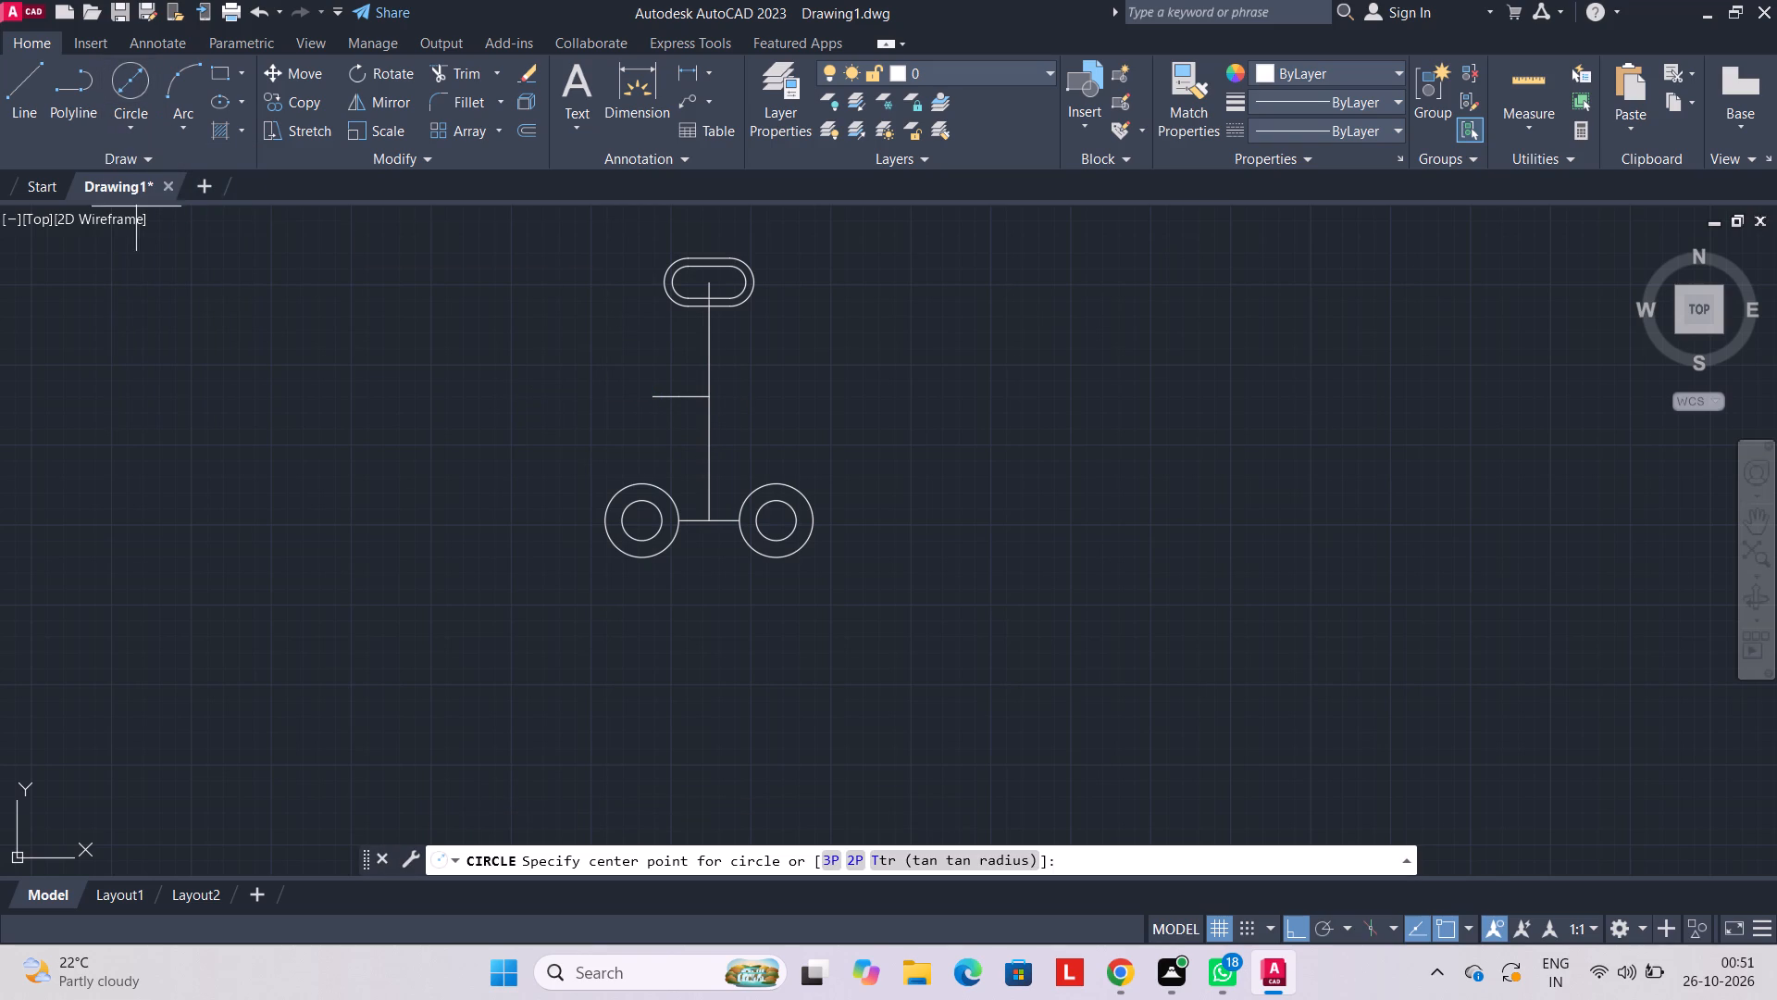
pyautogui.click(648, 396)
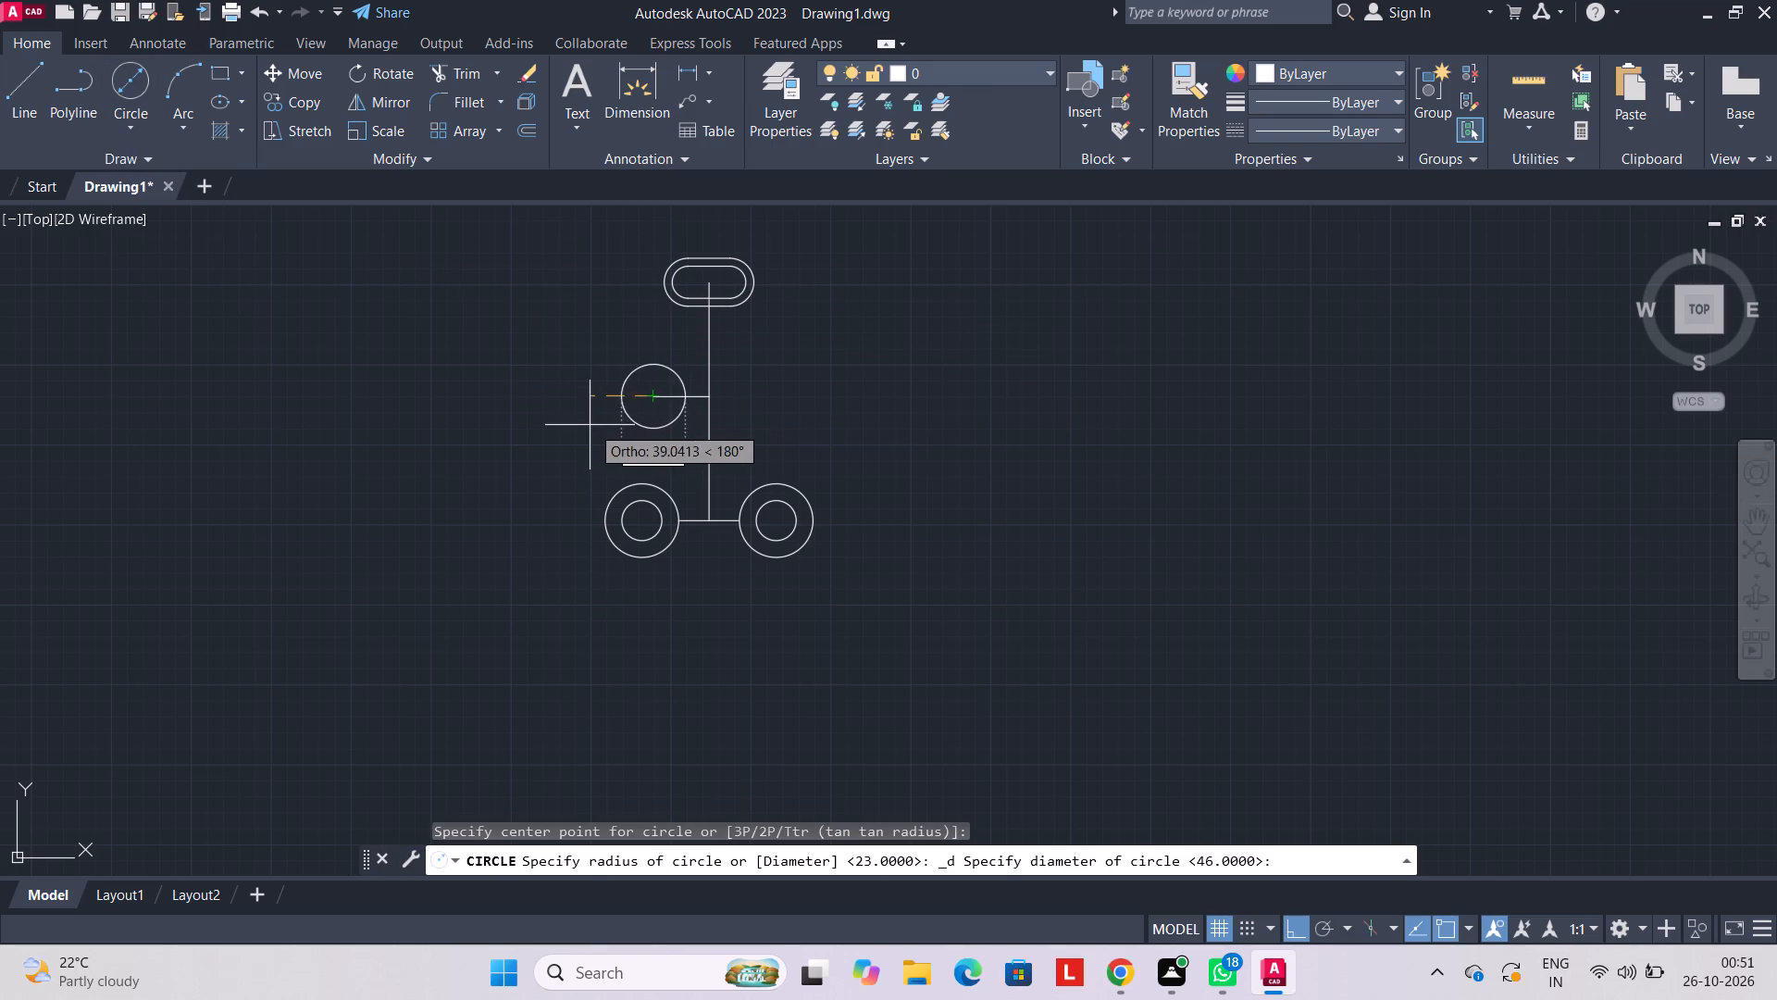
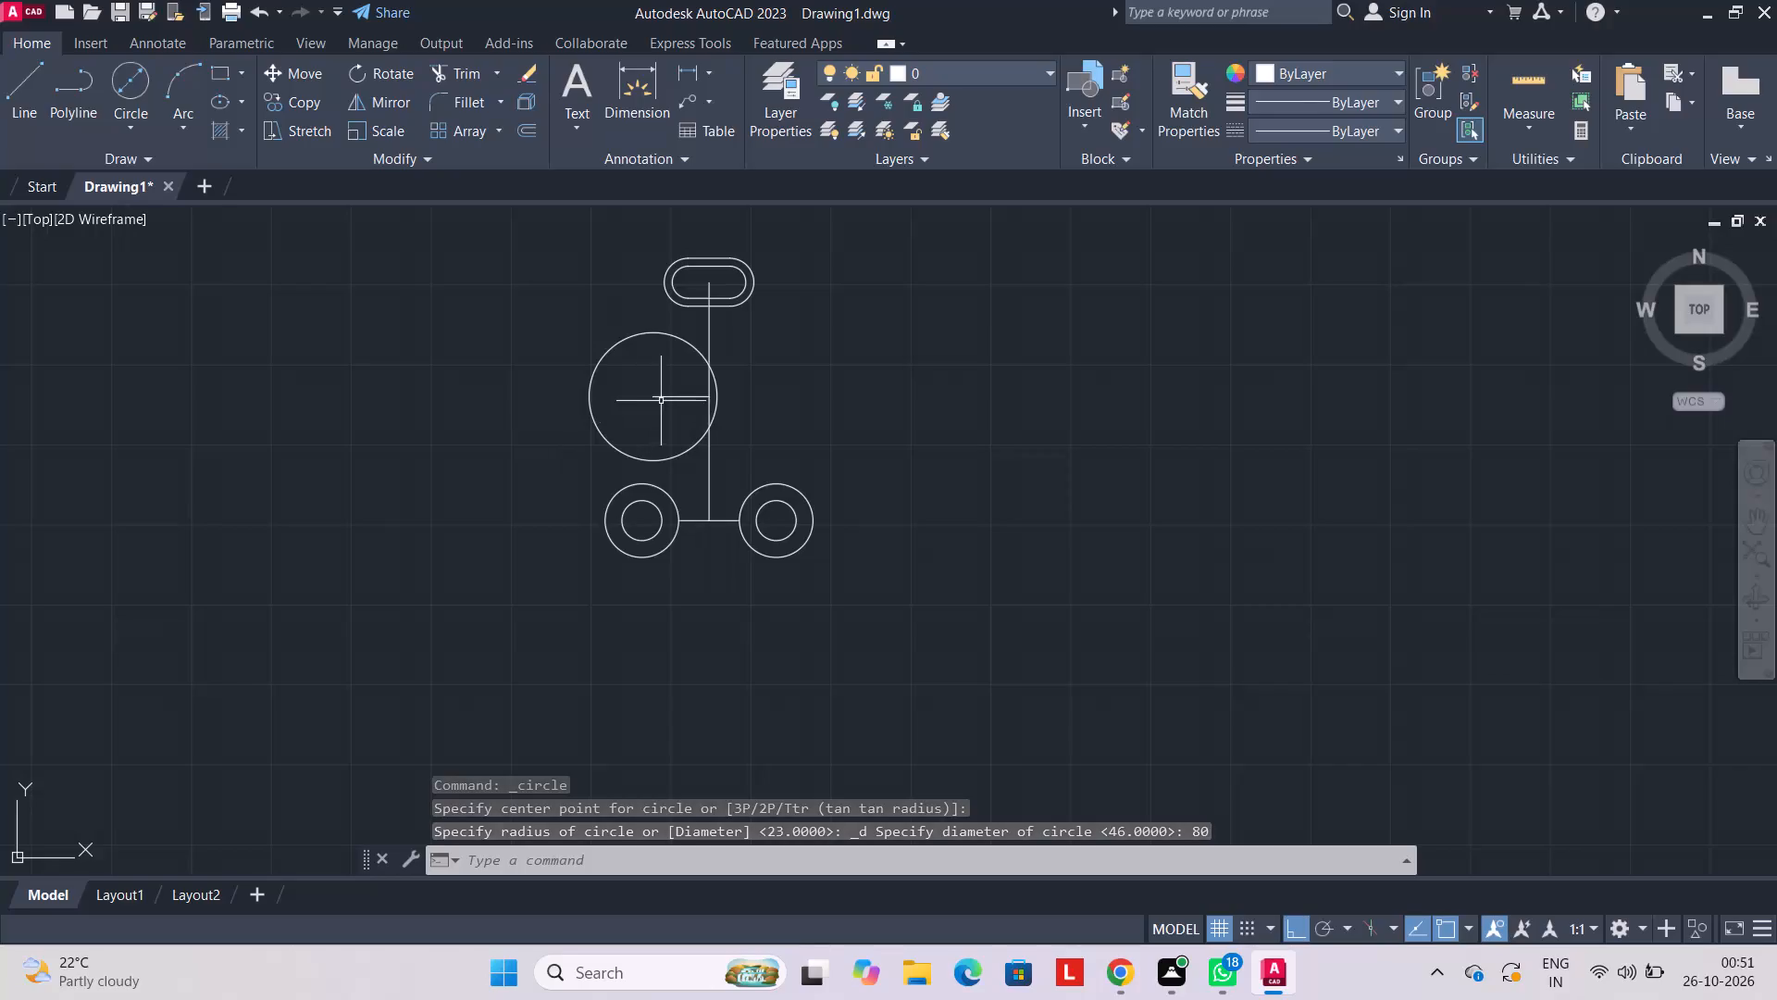
# Draw a circle of diameter 100 centered on the left end of the middle horizontal line, concentric with the existing large circle.
pyautogui.moveTo(141, 101); pyautogui.dragTo(151, 118)
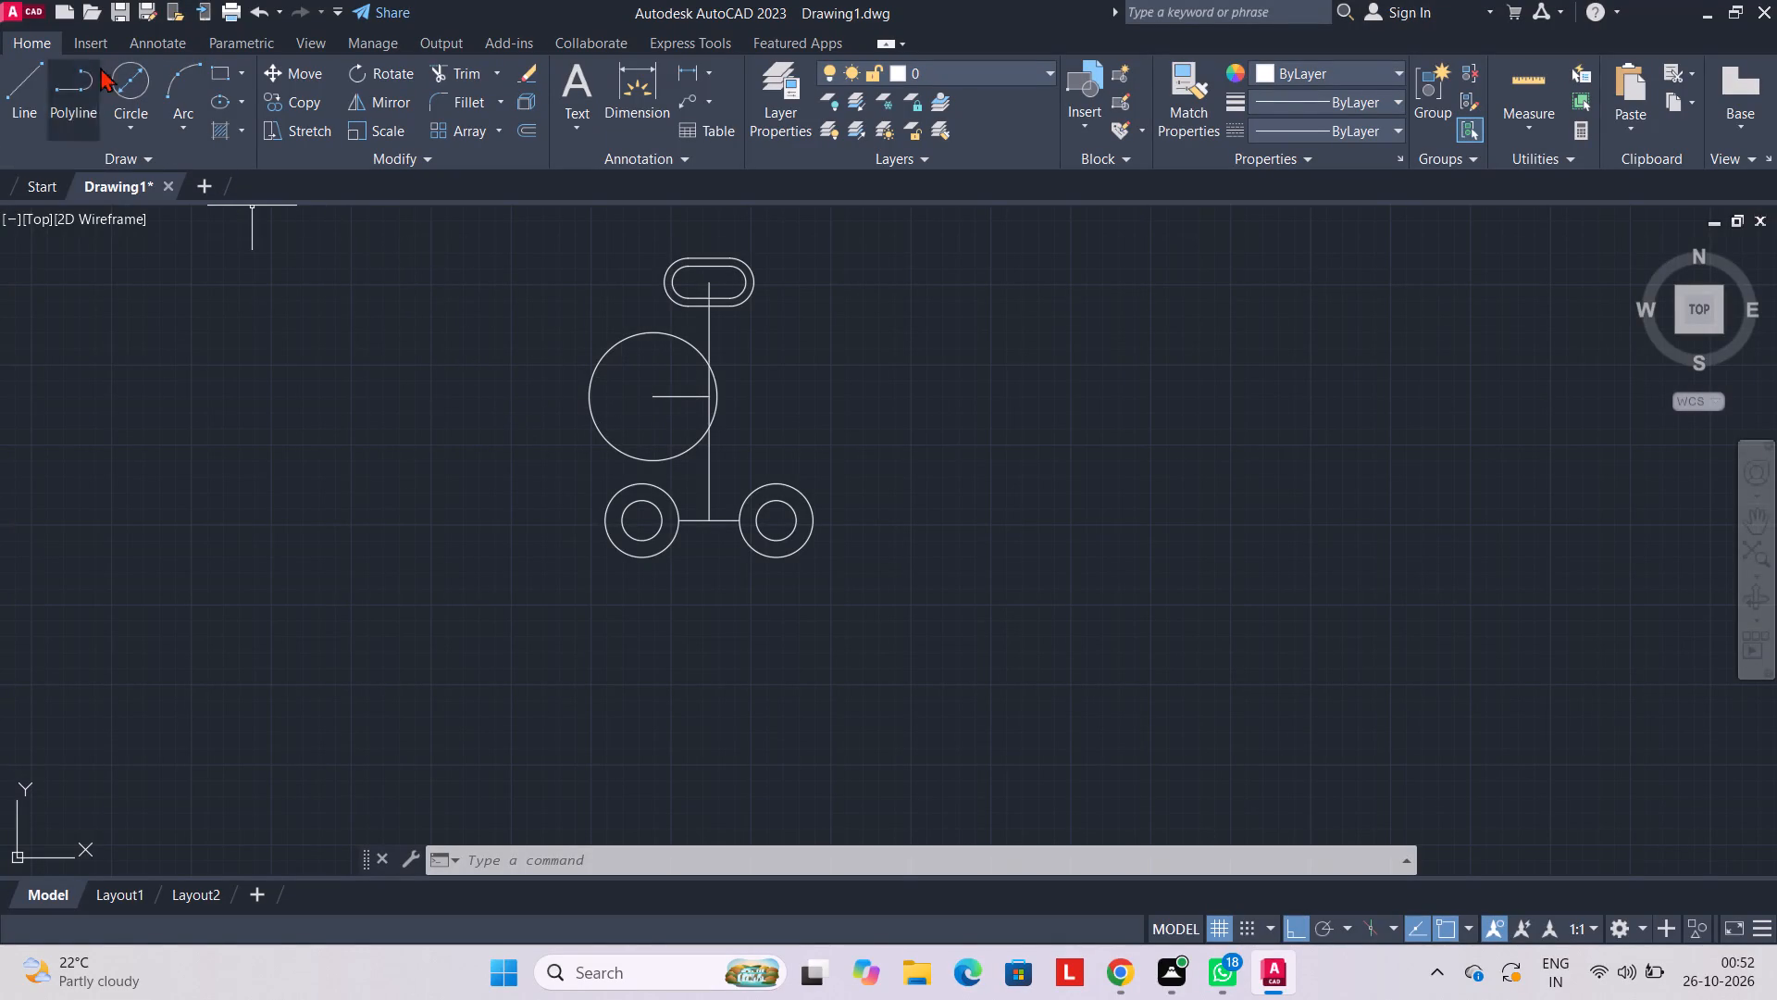
pyautogui.click(128, 71)
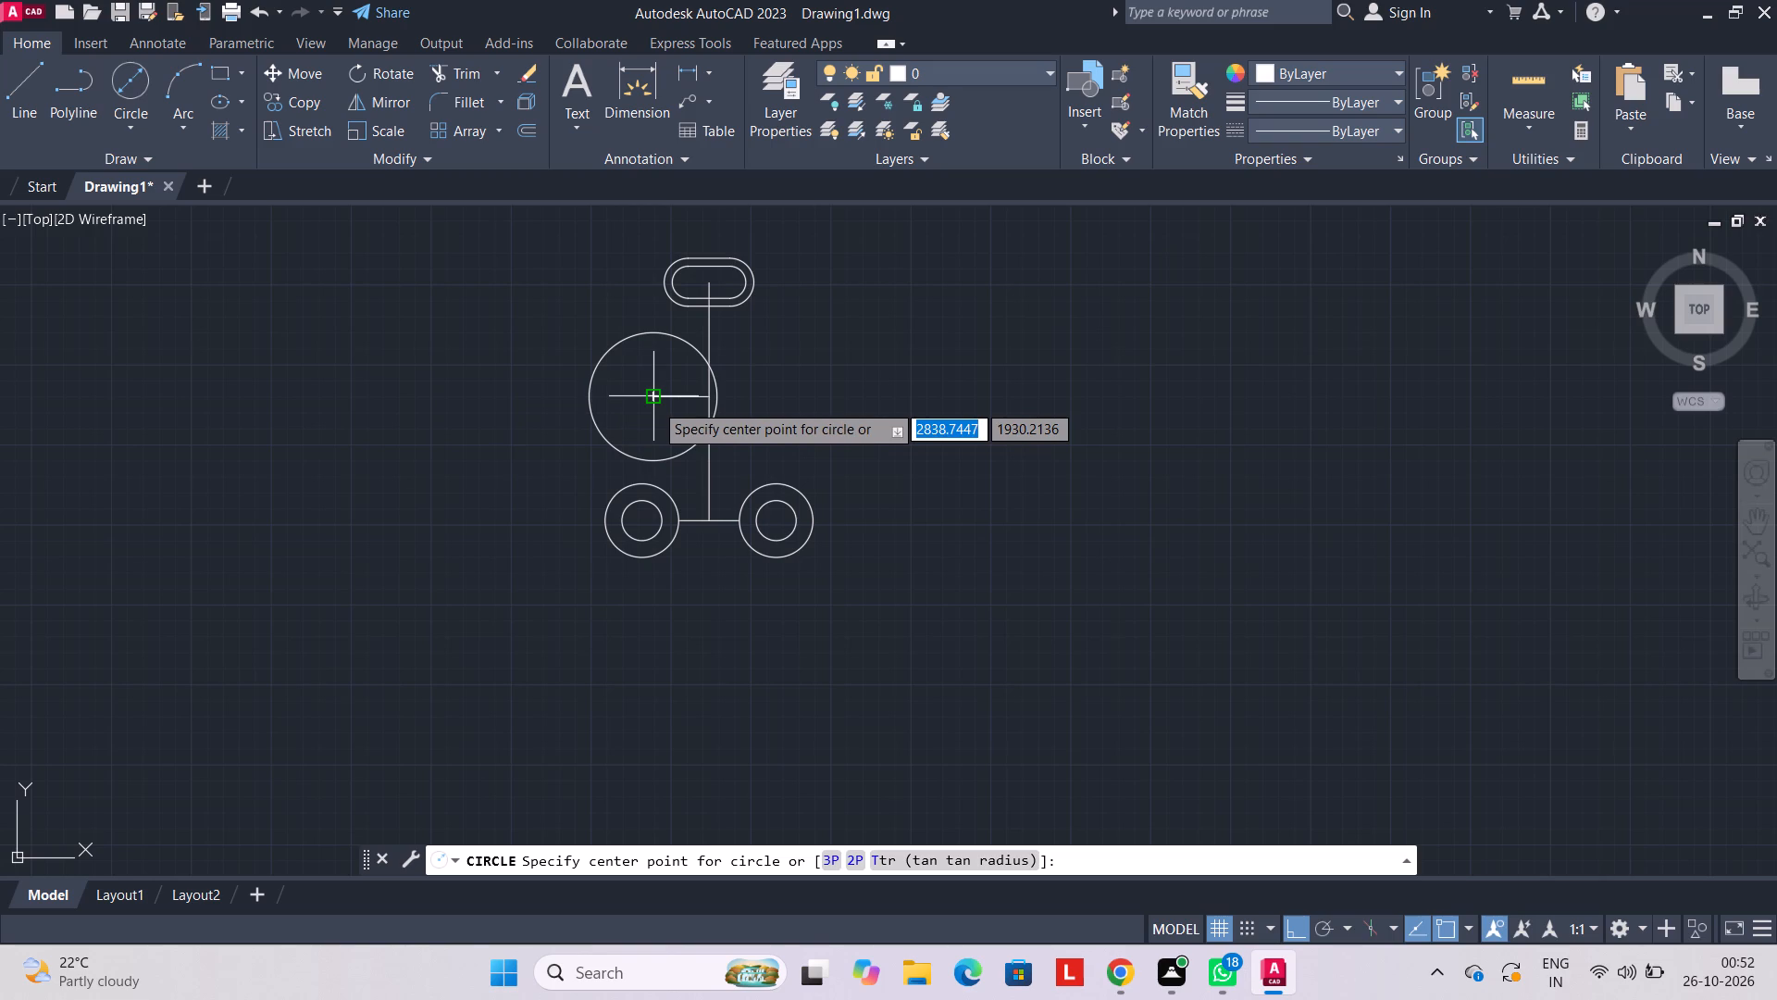
pyautogui.click(655, 400)
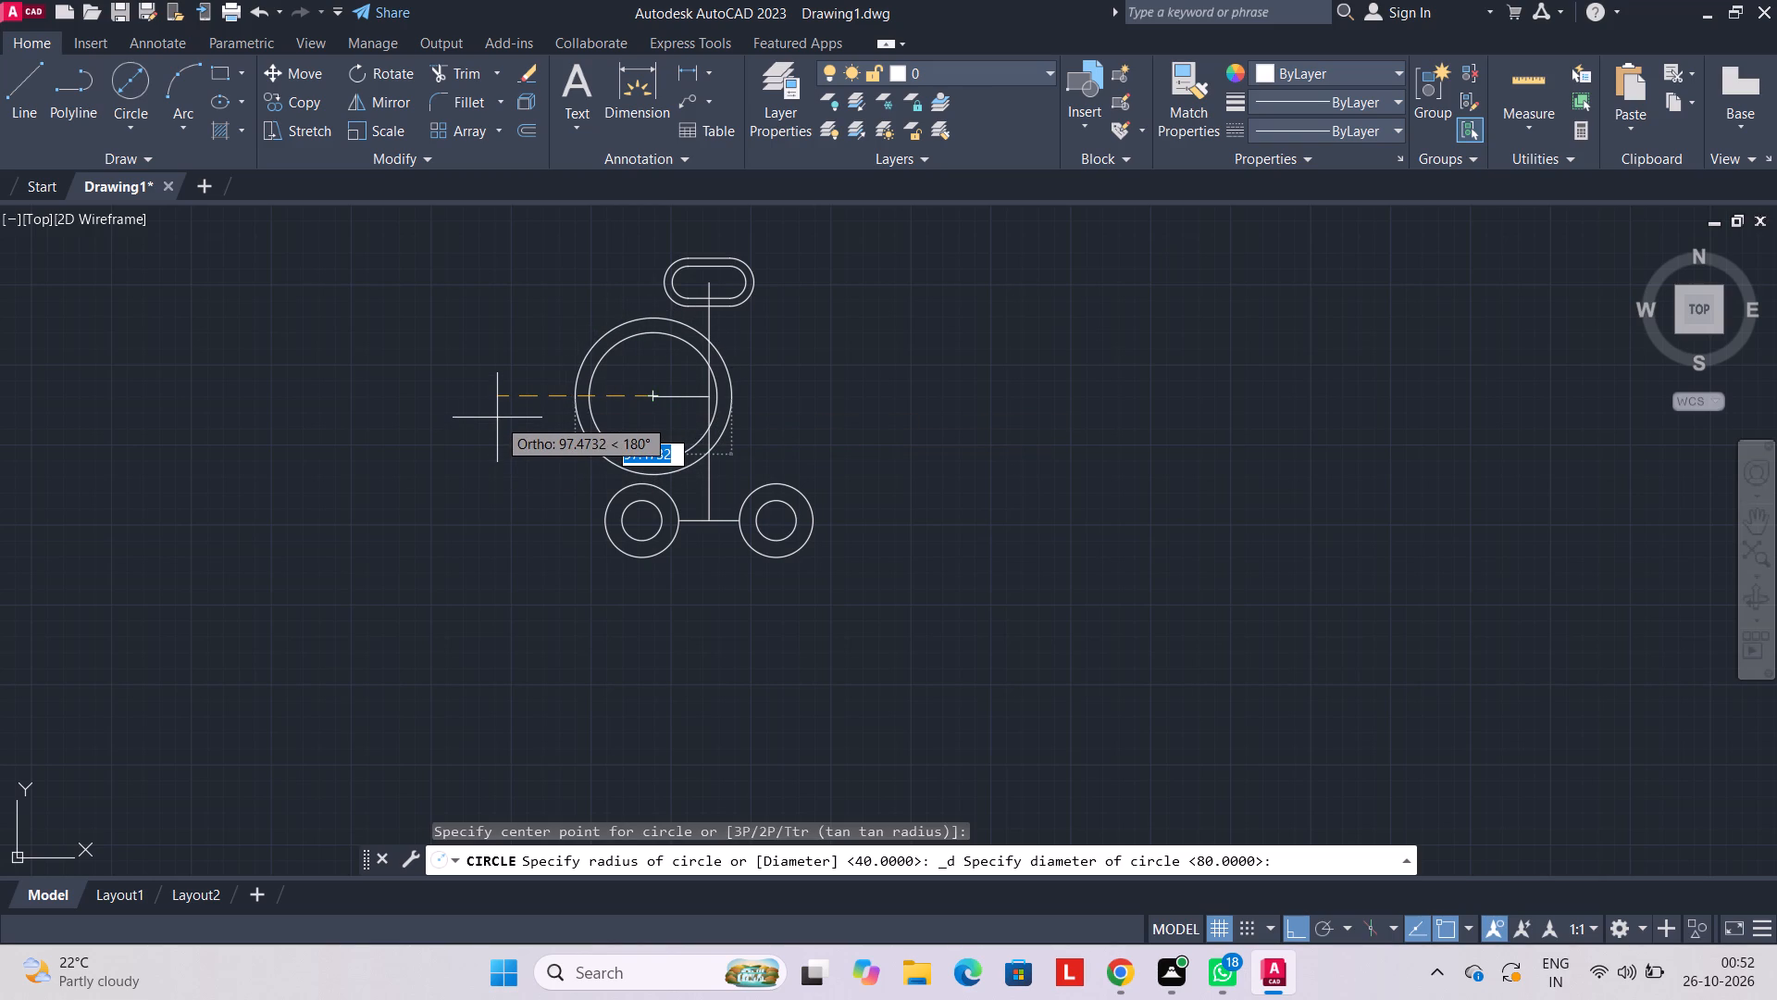
pyautogui.write('100')
pyautogui.press('Return')
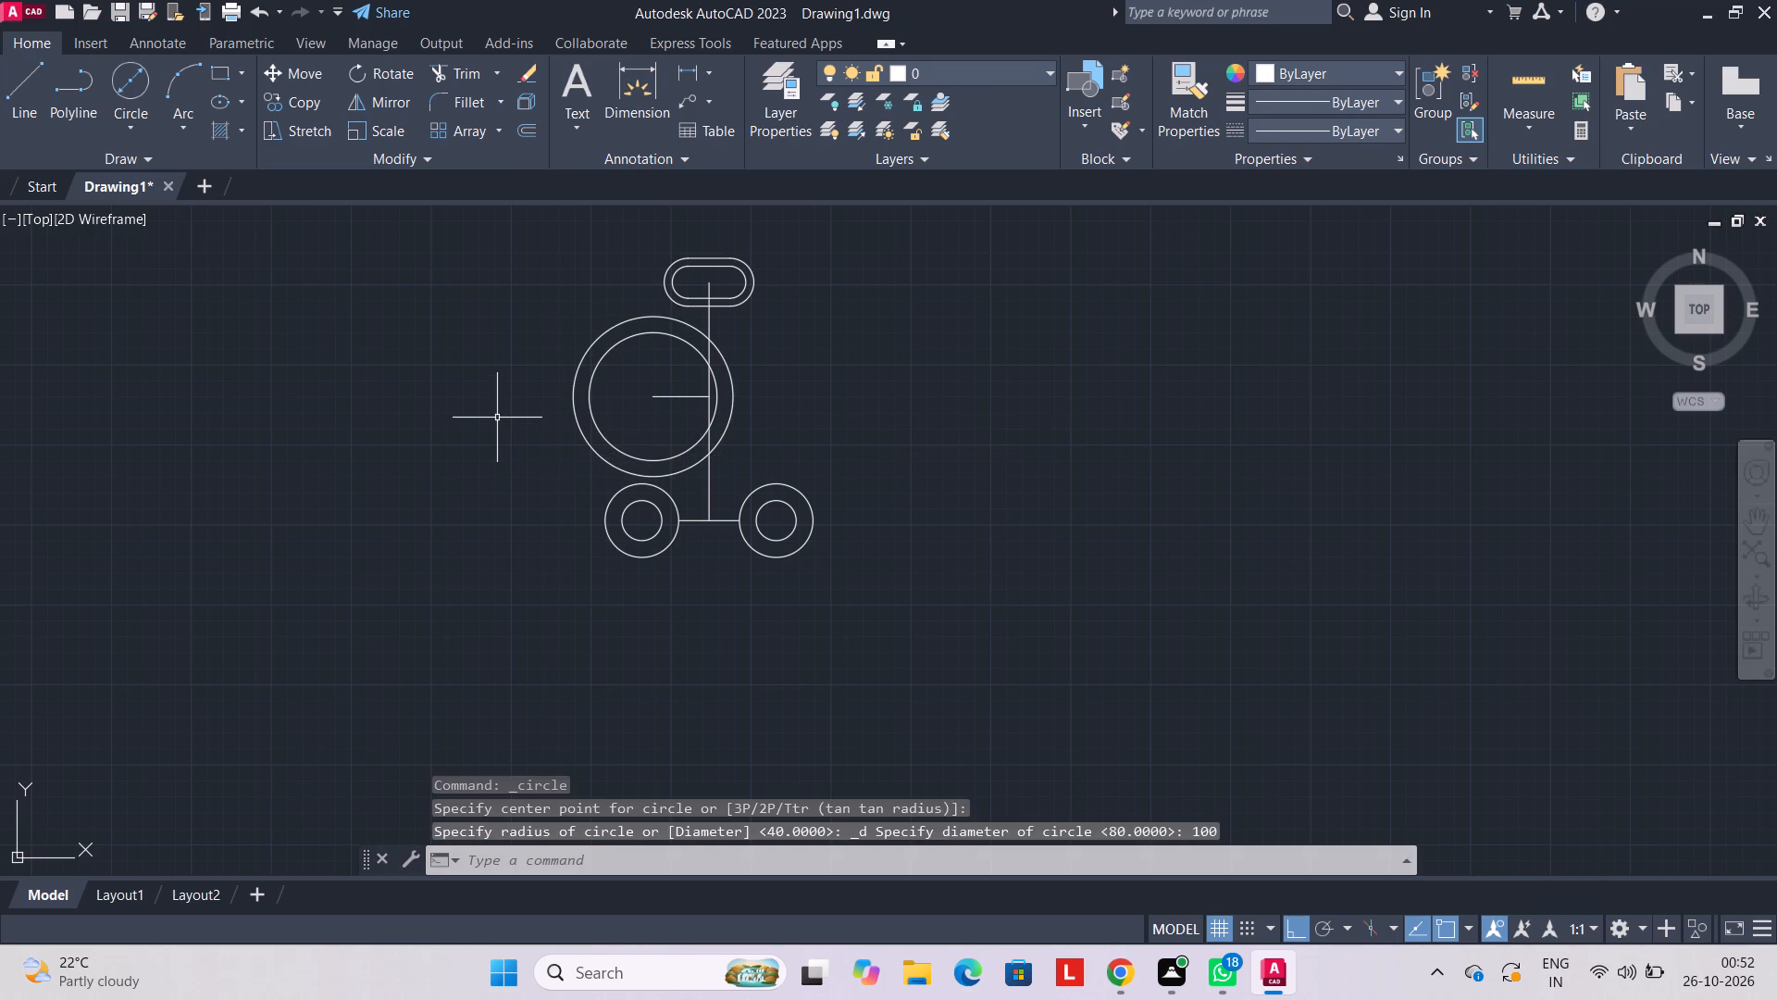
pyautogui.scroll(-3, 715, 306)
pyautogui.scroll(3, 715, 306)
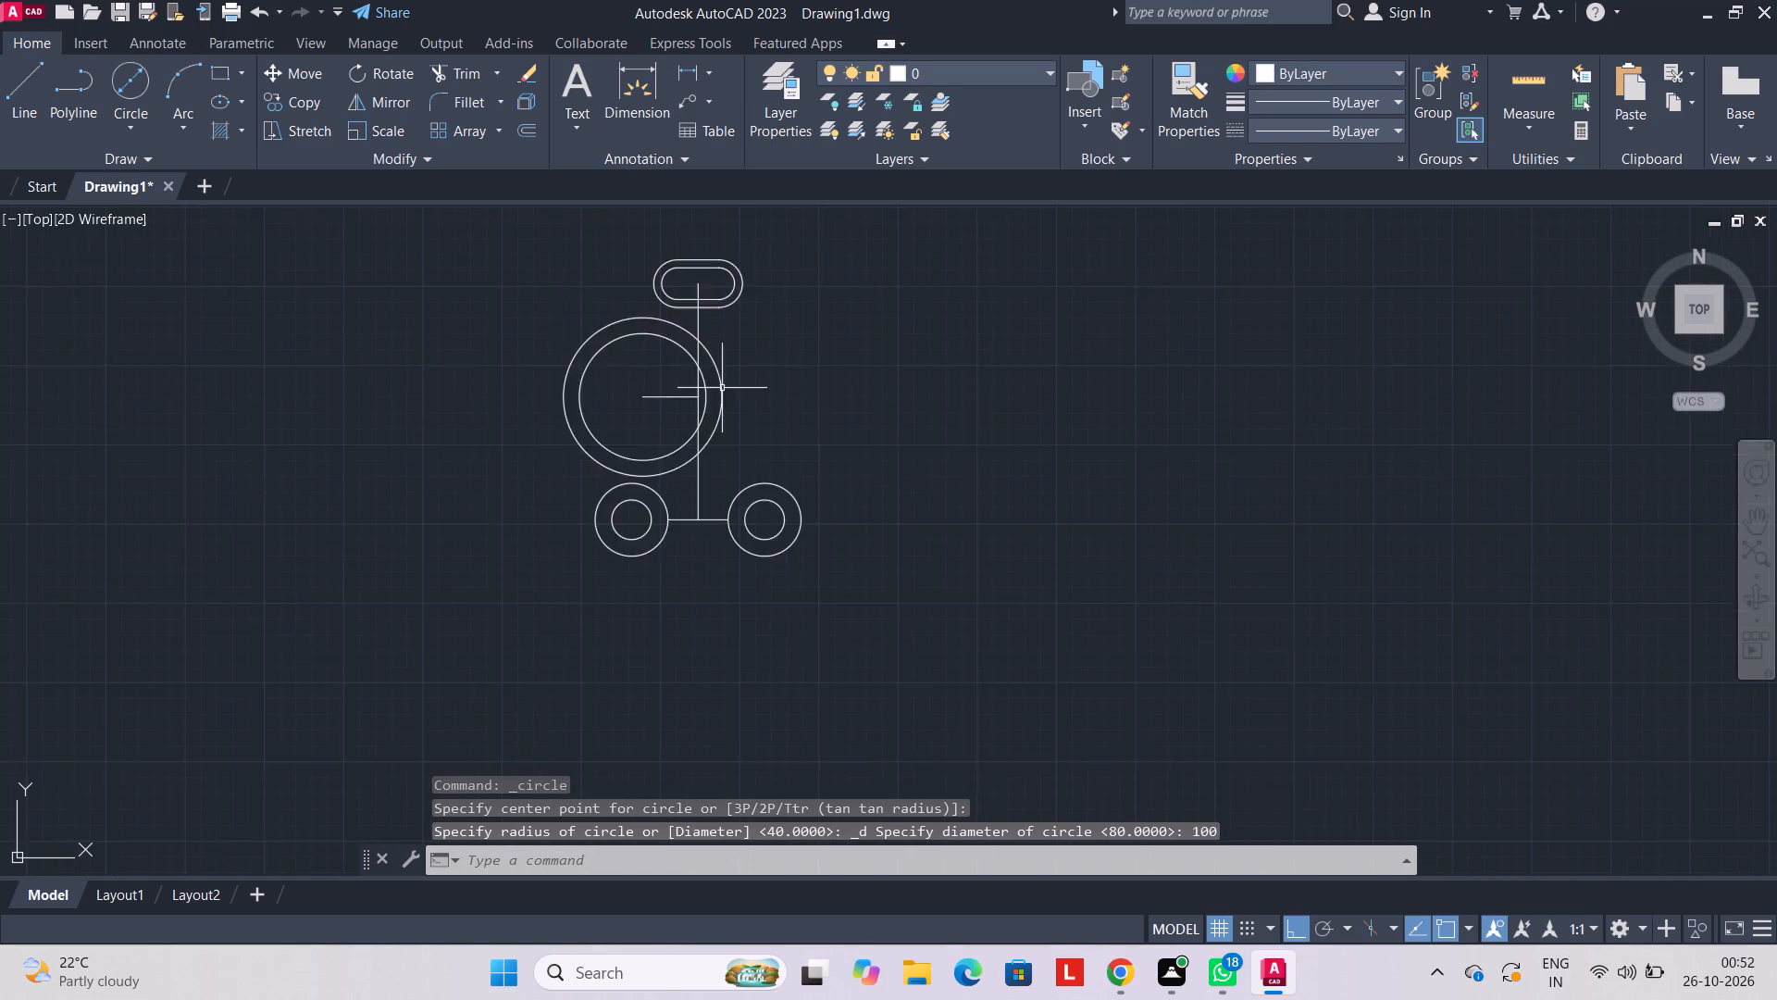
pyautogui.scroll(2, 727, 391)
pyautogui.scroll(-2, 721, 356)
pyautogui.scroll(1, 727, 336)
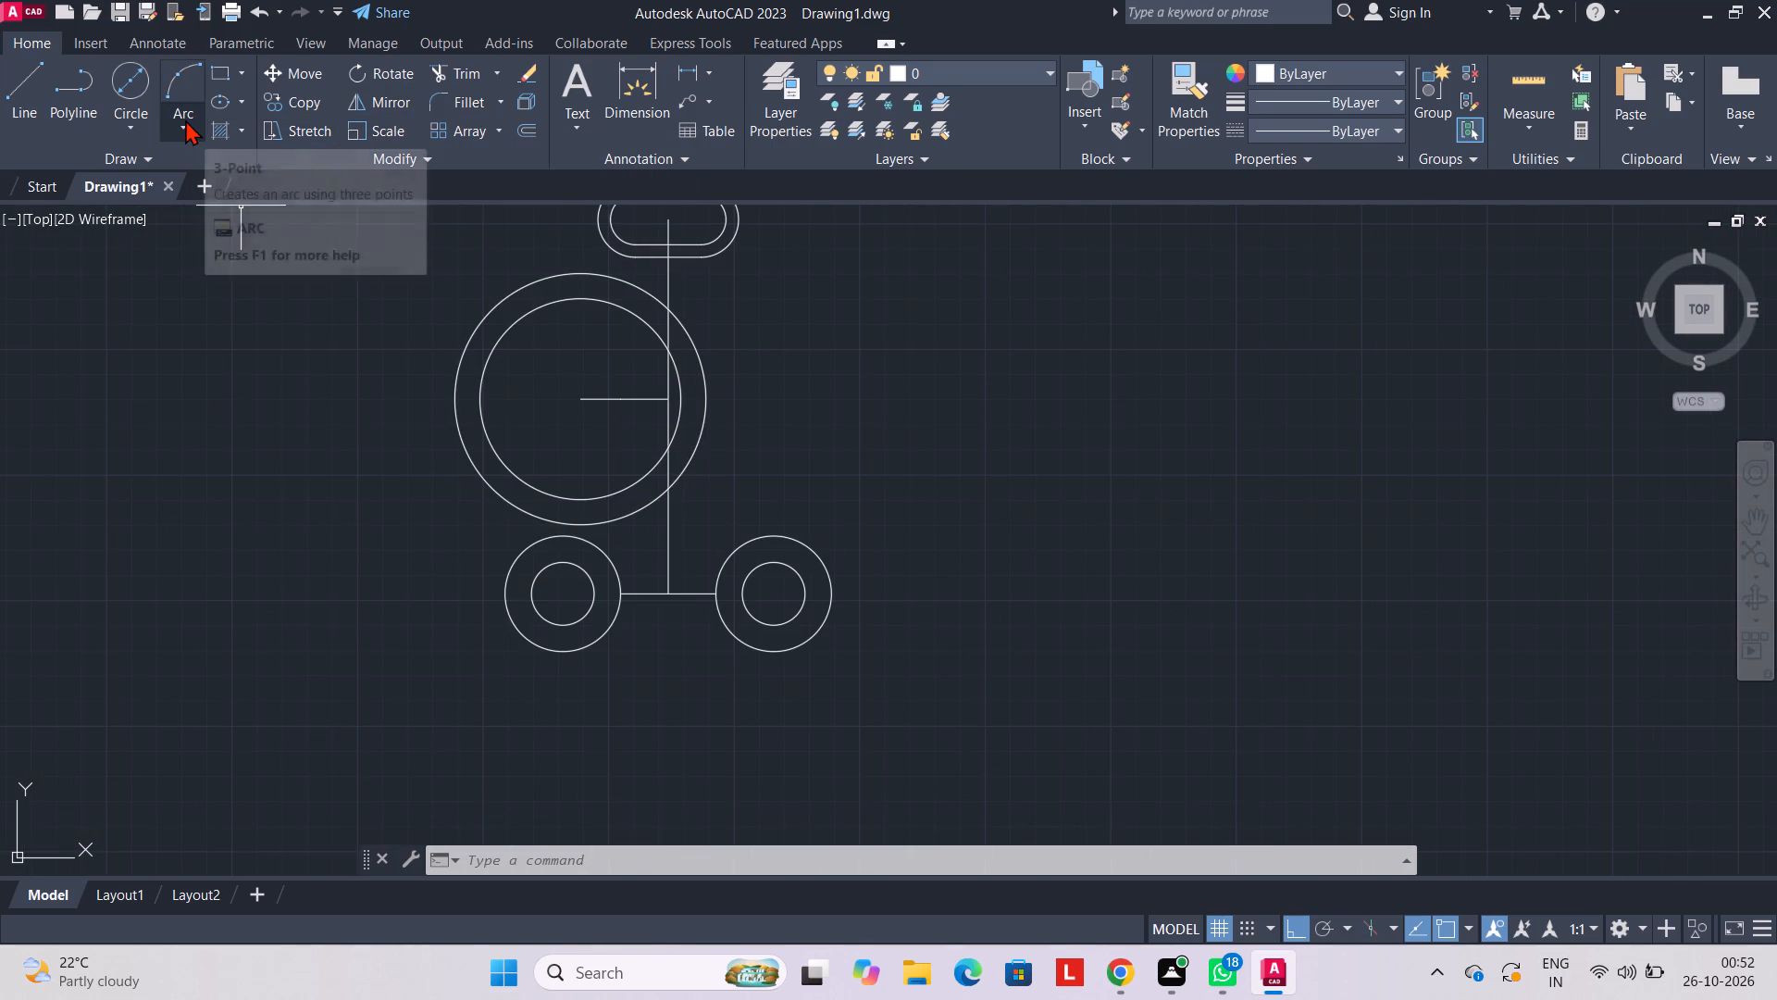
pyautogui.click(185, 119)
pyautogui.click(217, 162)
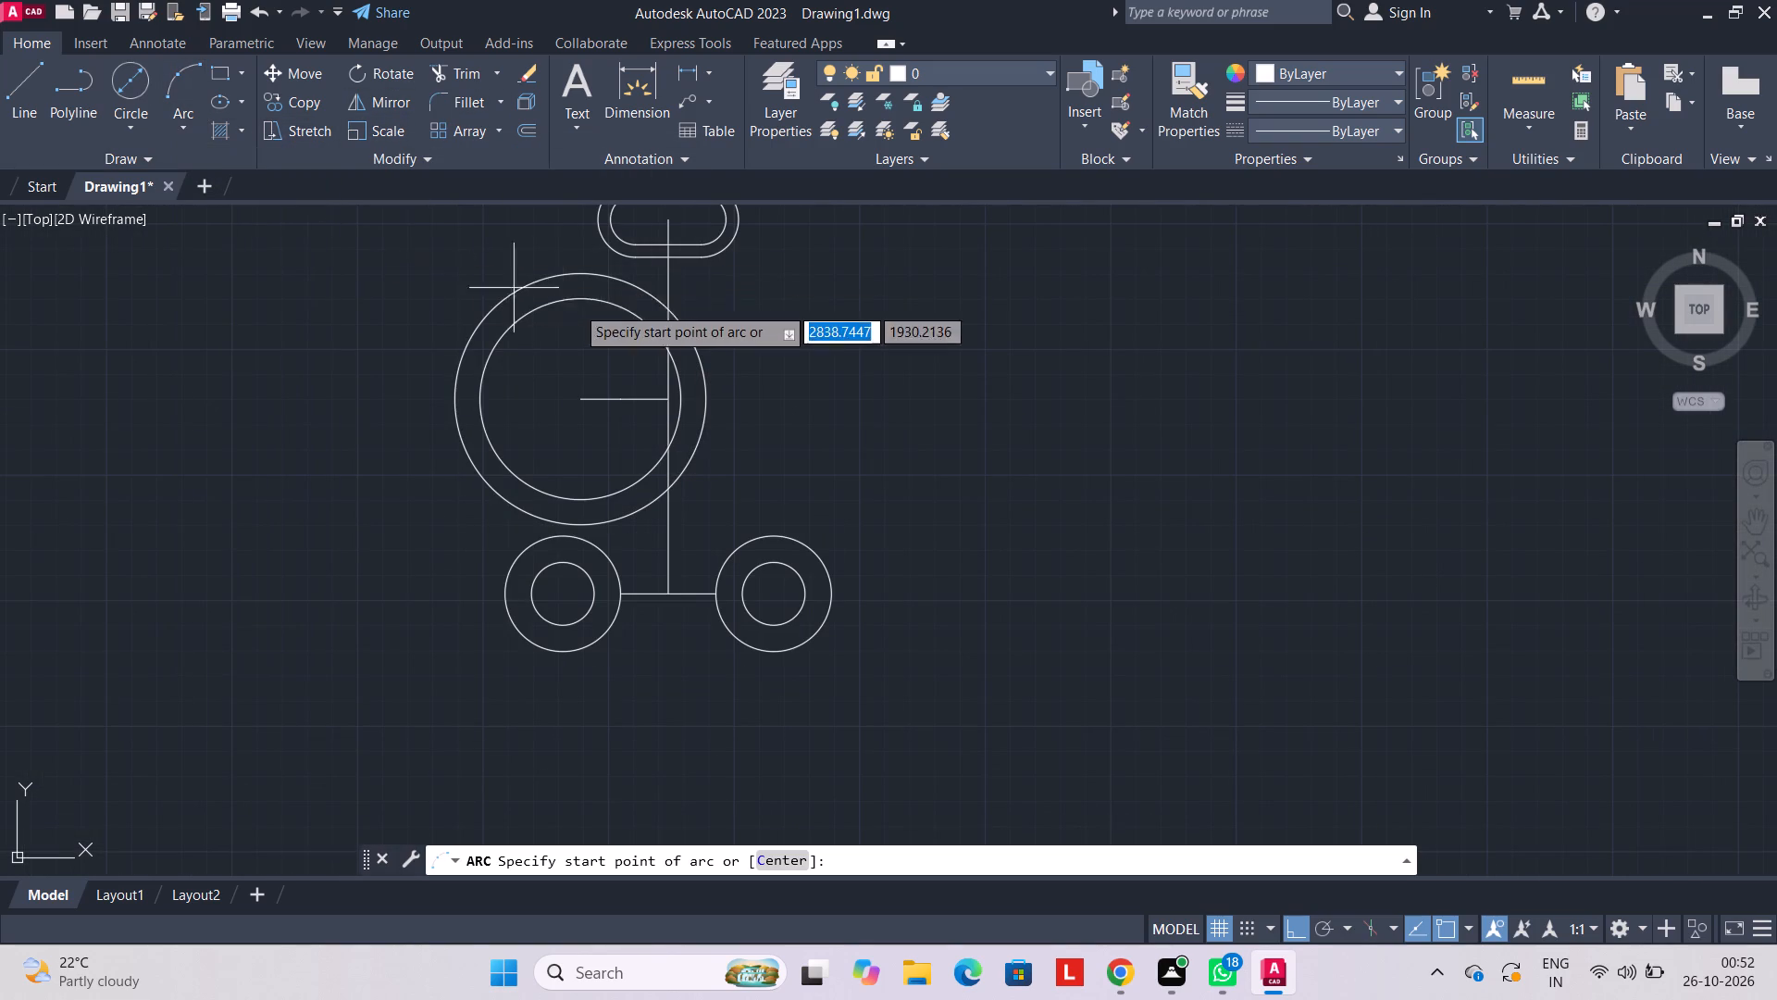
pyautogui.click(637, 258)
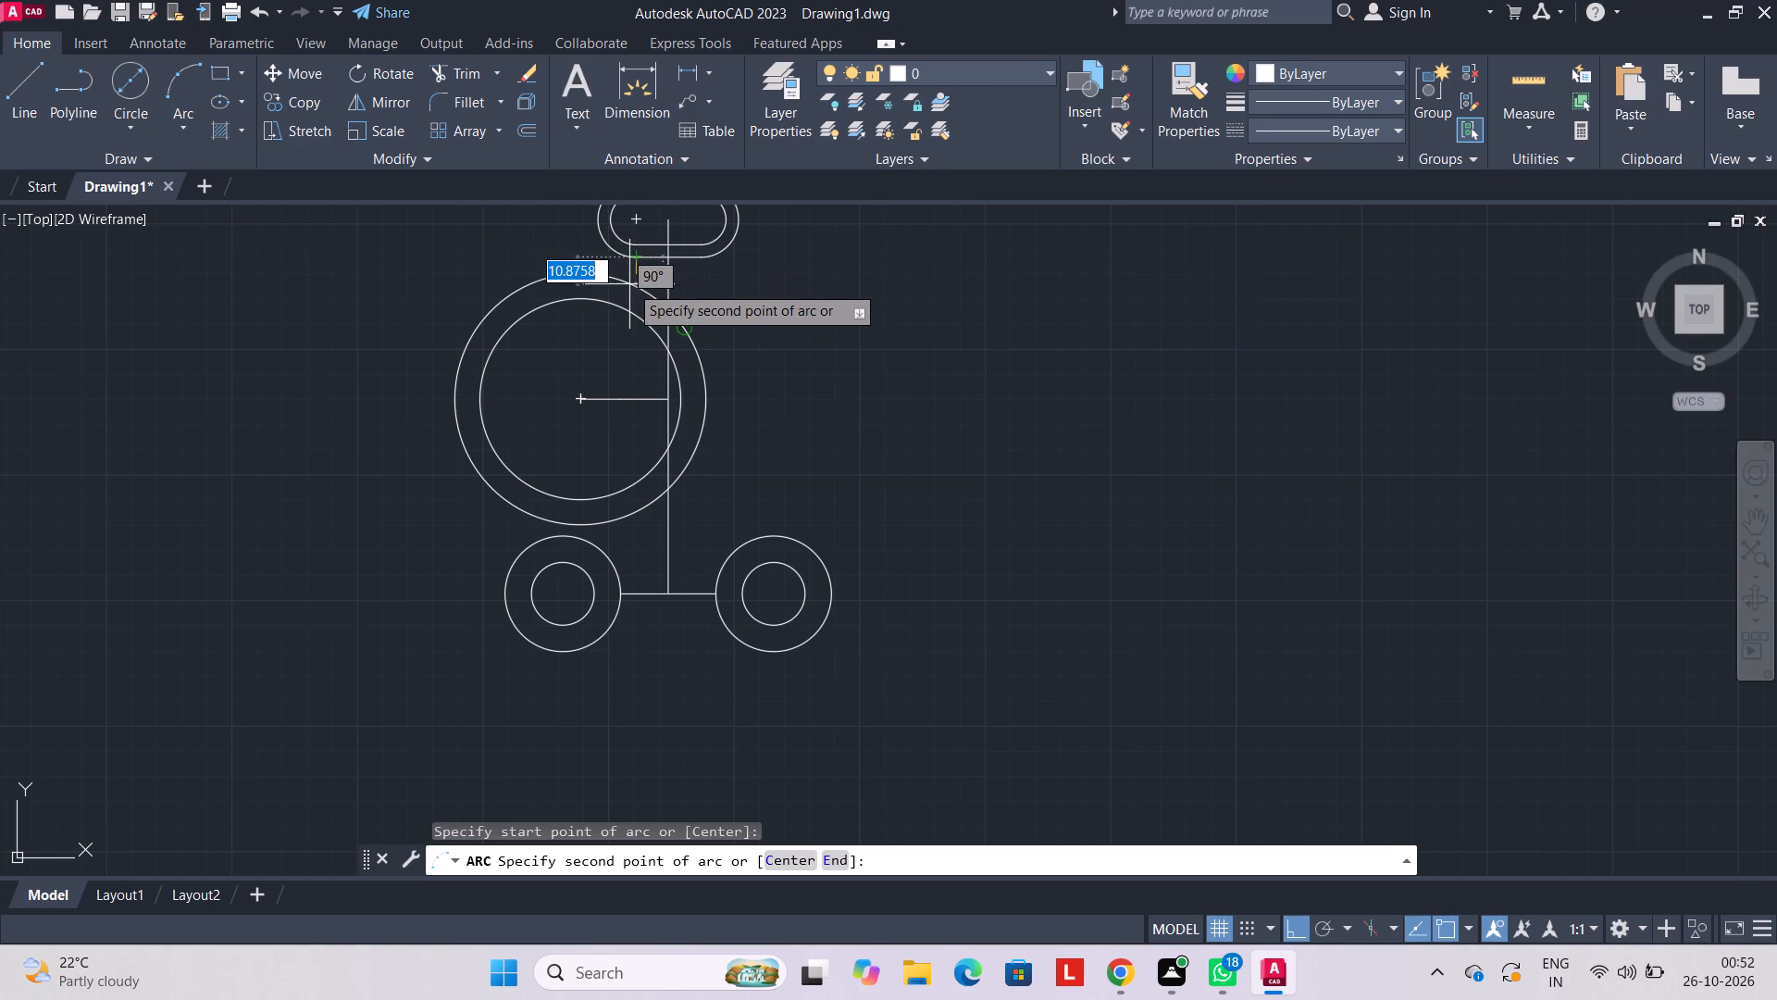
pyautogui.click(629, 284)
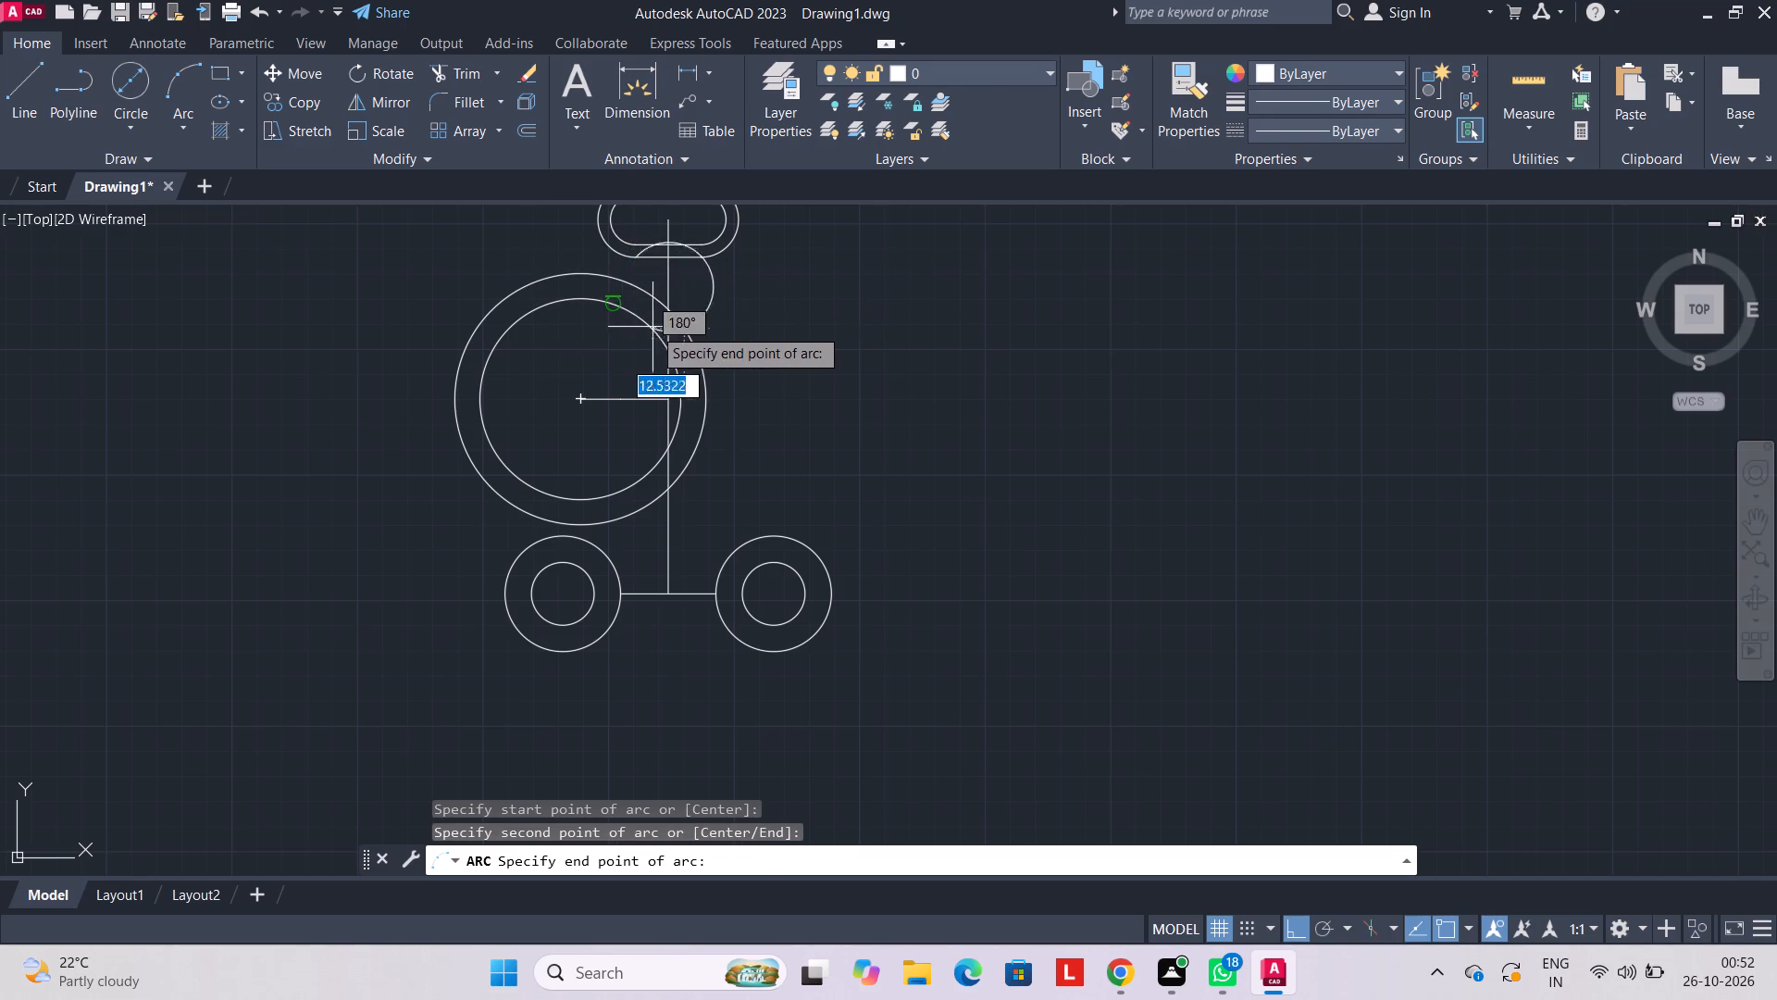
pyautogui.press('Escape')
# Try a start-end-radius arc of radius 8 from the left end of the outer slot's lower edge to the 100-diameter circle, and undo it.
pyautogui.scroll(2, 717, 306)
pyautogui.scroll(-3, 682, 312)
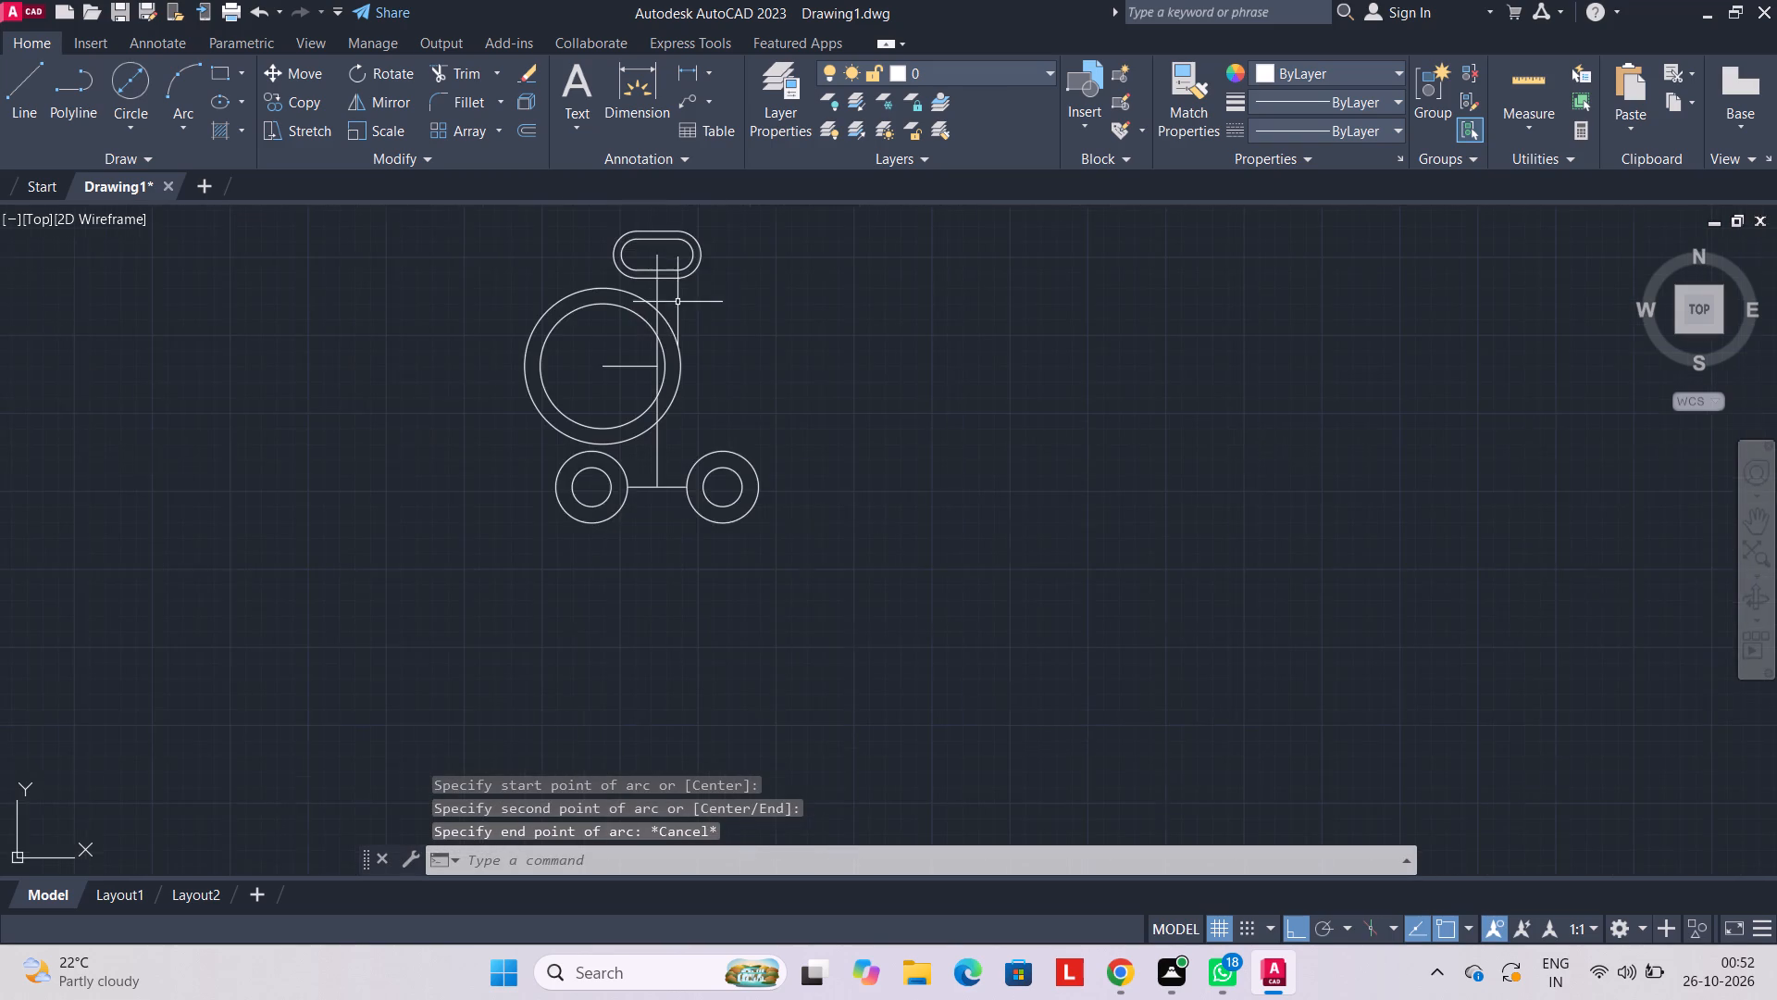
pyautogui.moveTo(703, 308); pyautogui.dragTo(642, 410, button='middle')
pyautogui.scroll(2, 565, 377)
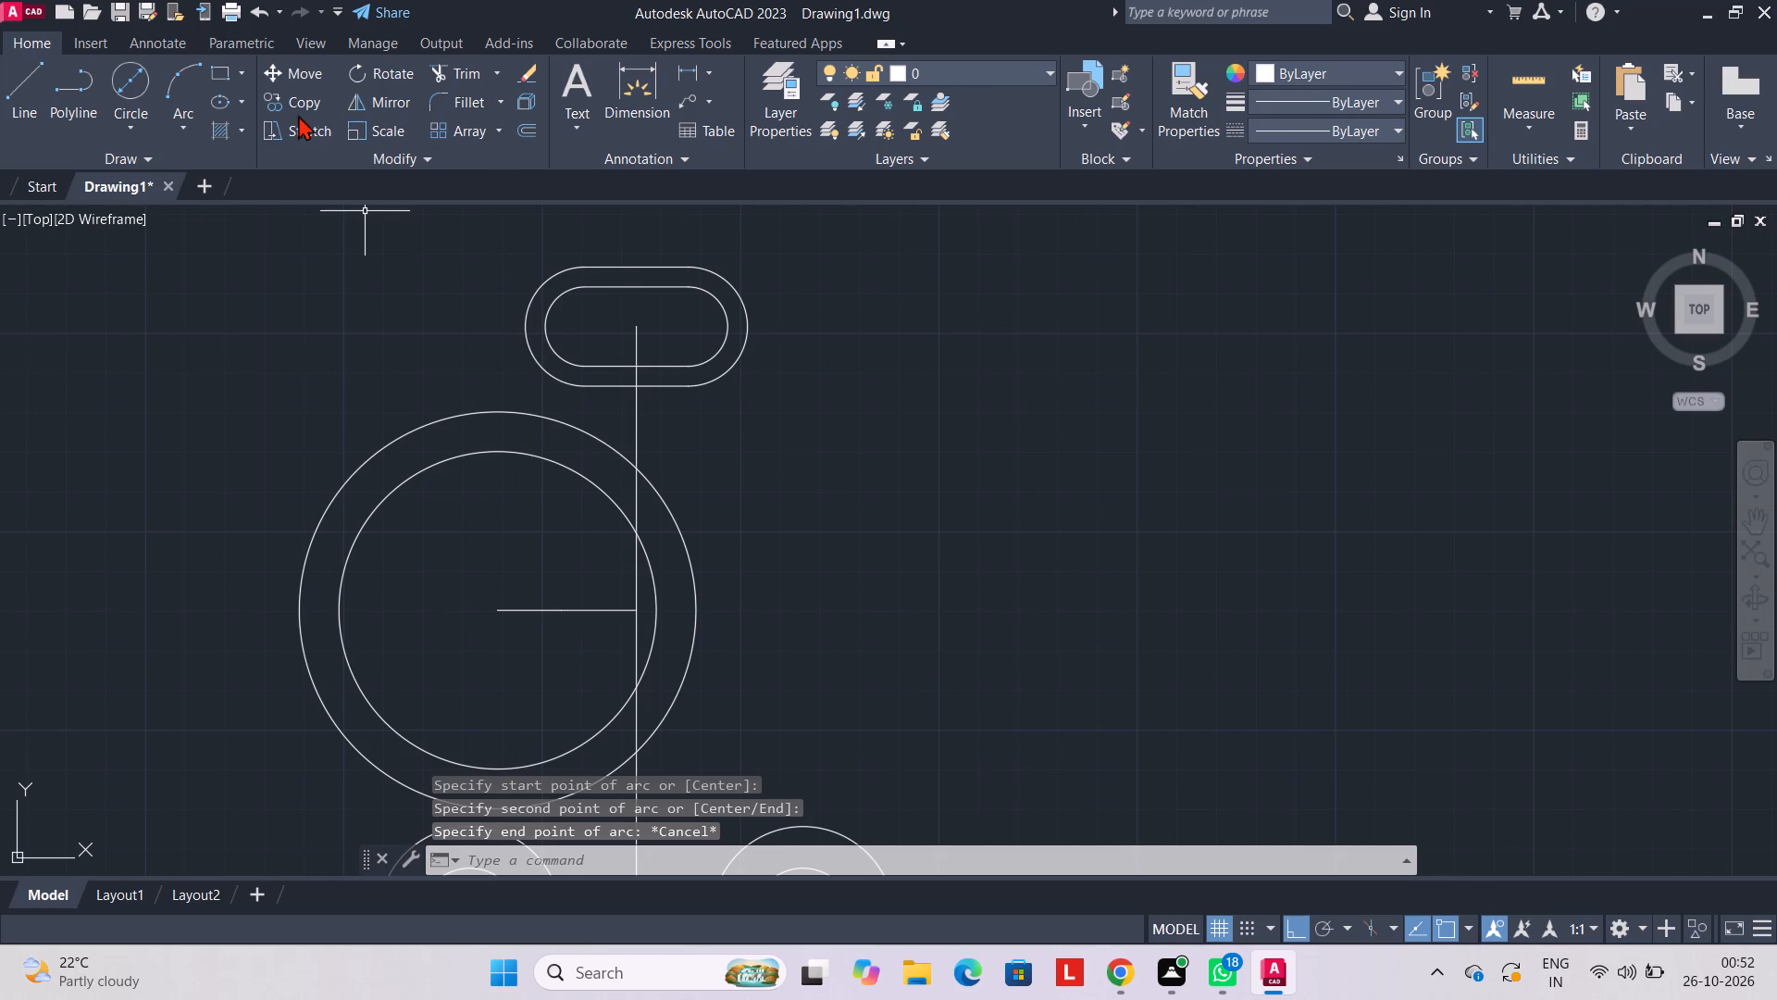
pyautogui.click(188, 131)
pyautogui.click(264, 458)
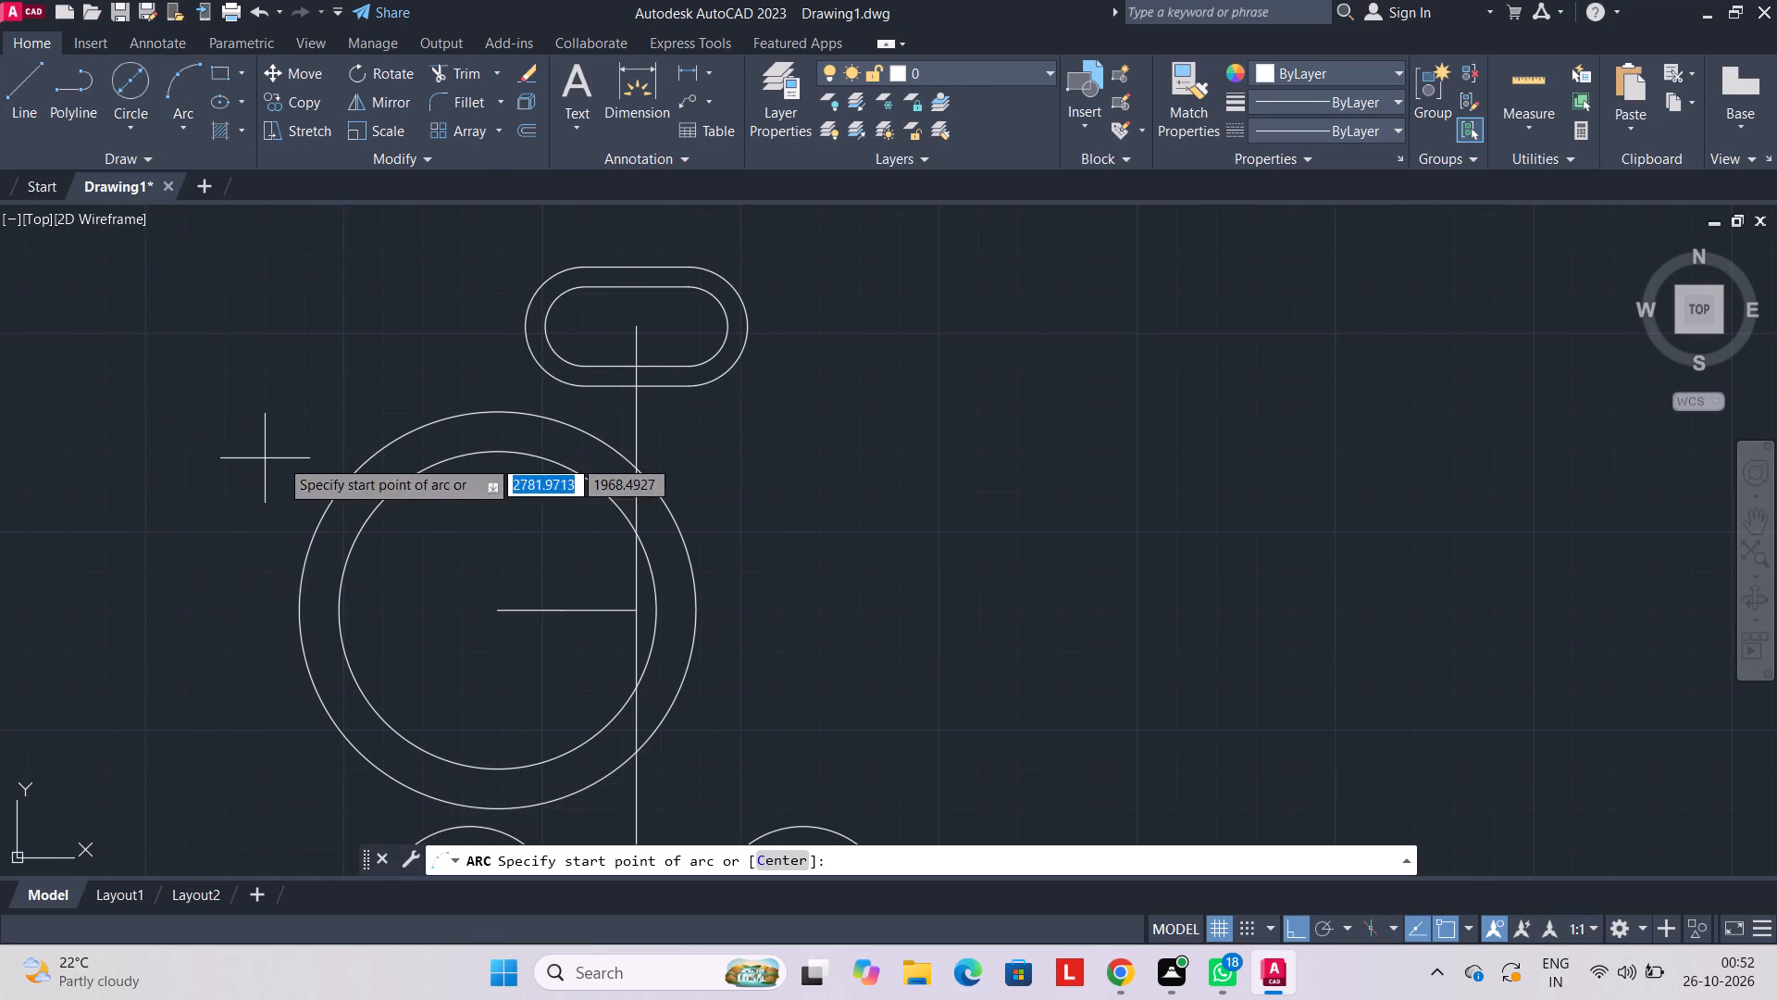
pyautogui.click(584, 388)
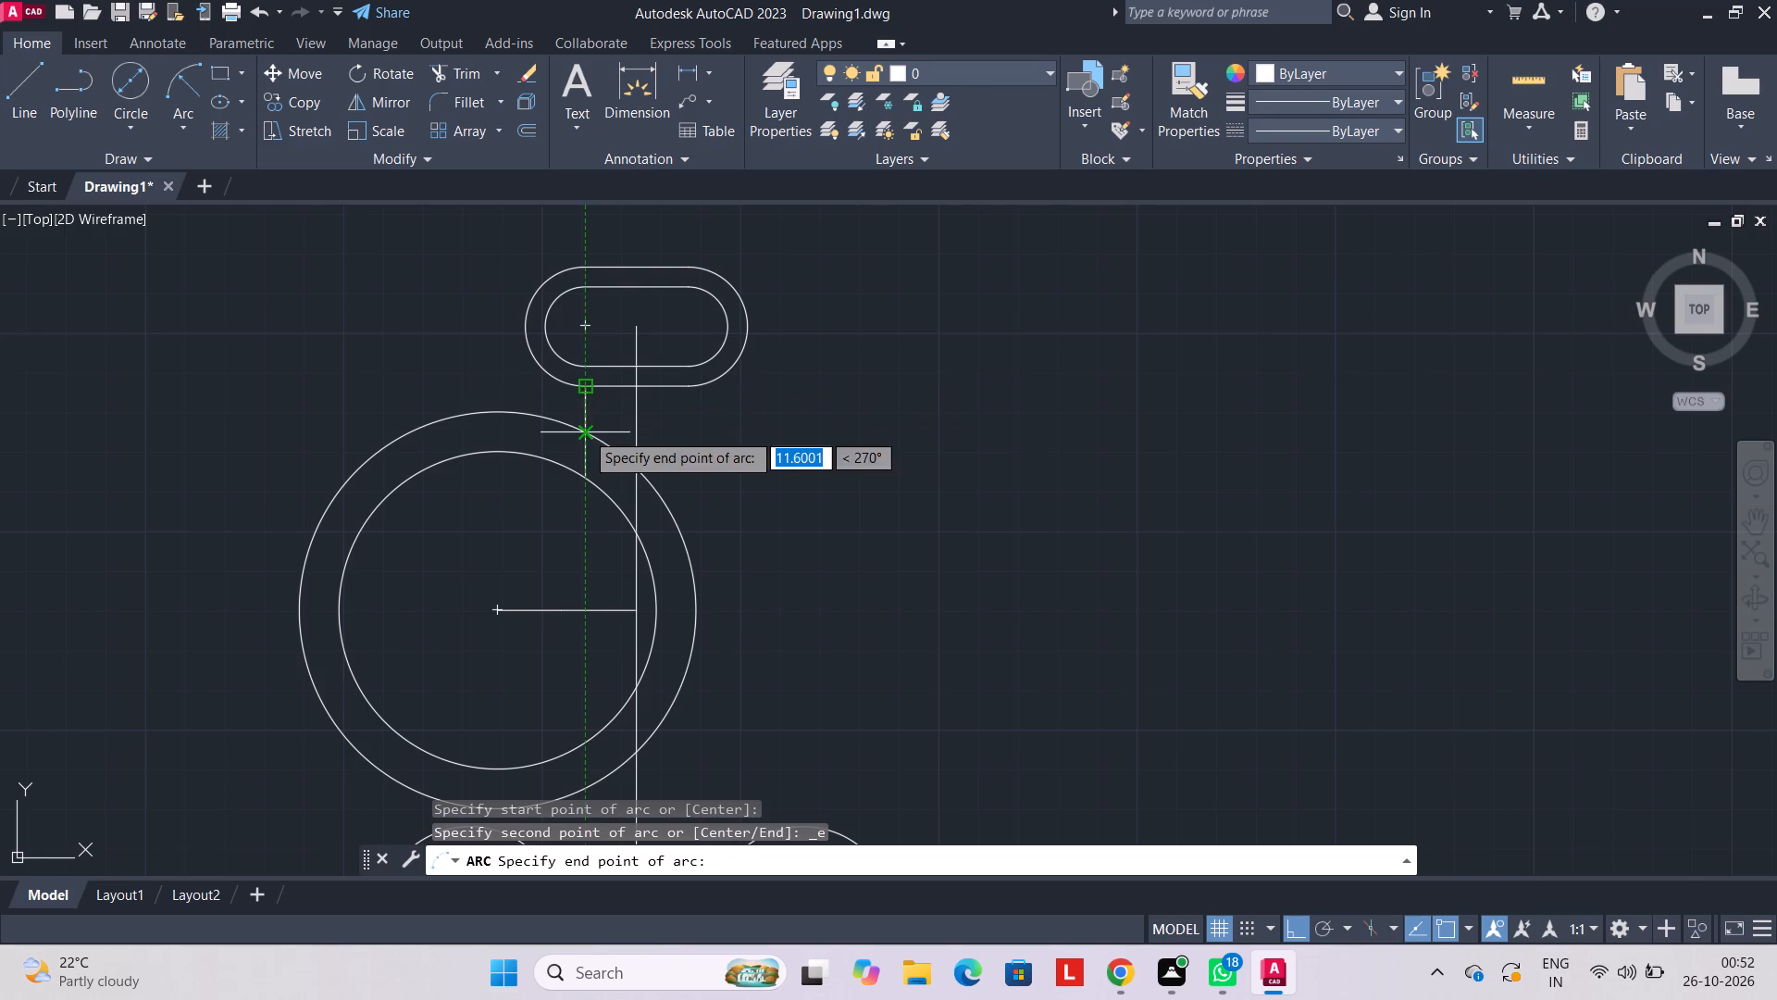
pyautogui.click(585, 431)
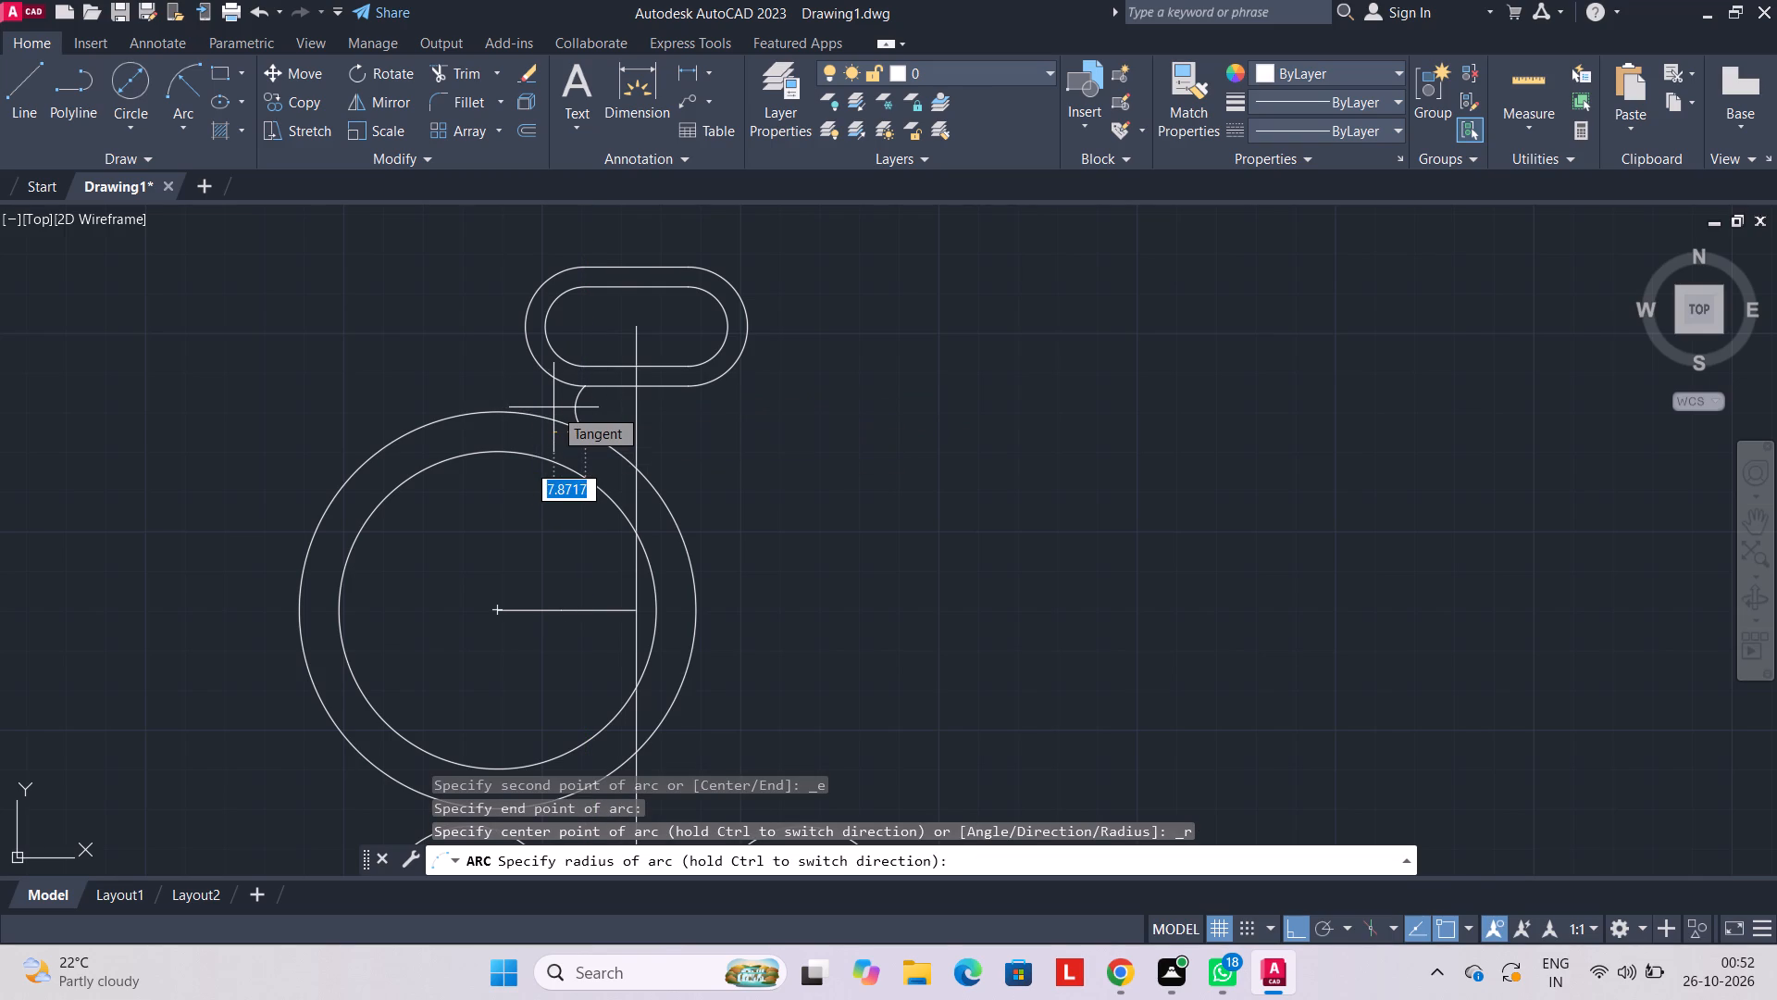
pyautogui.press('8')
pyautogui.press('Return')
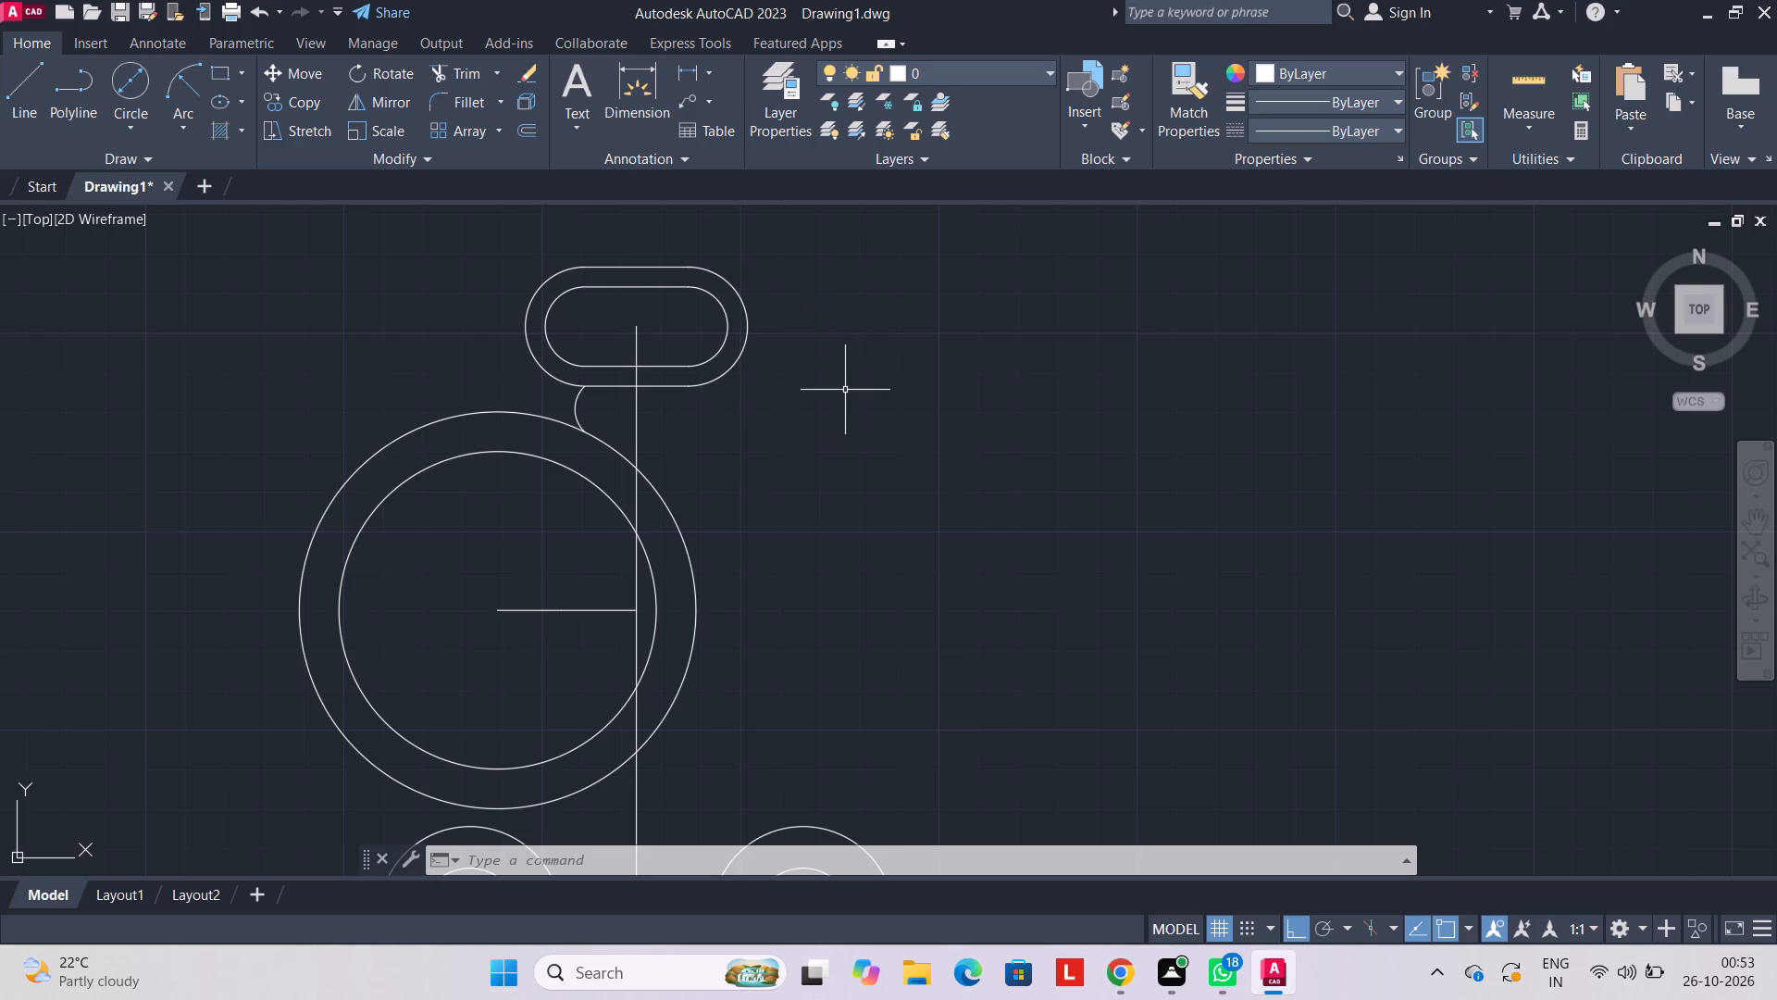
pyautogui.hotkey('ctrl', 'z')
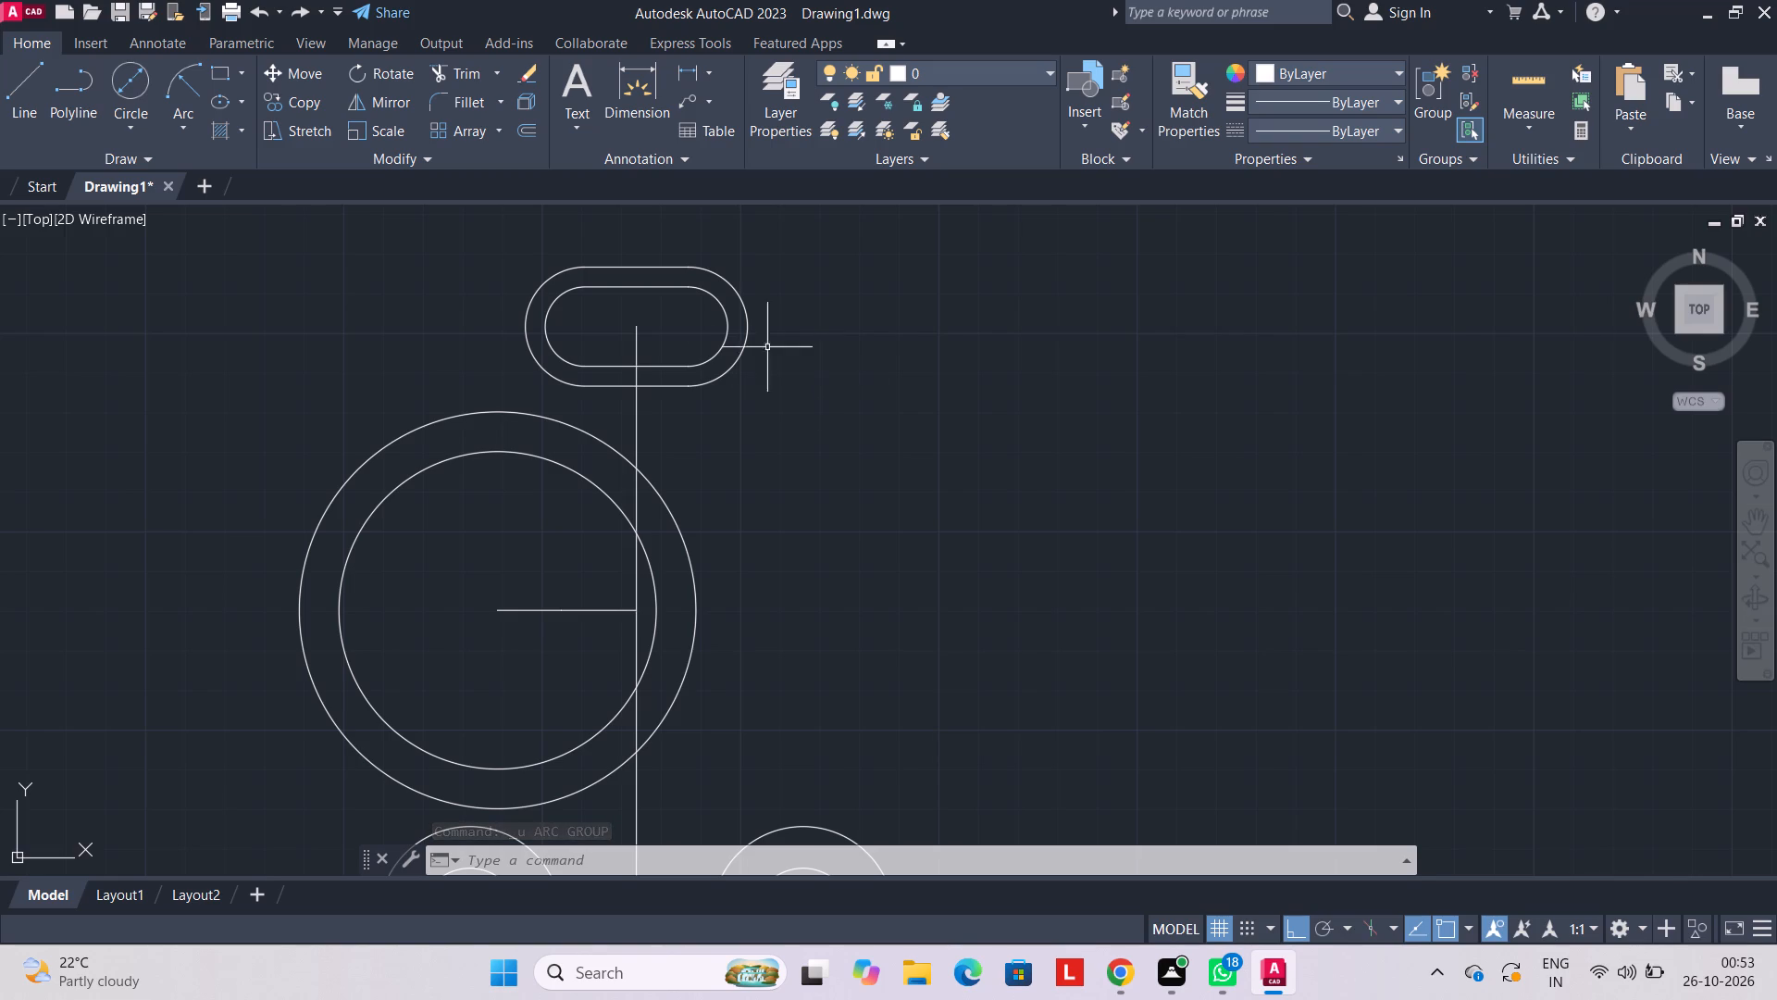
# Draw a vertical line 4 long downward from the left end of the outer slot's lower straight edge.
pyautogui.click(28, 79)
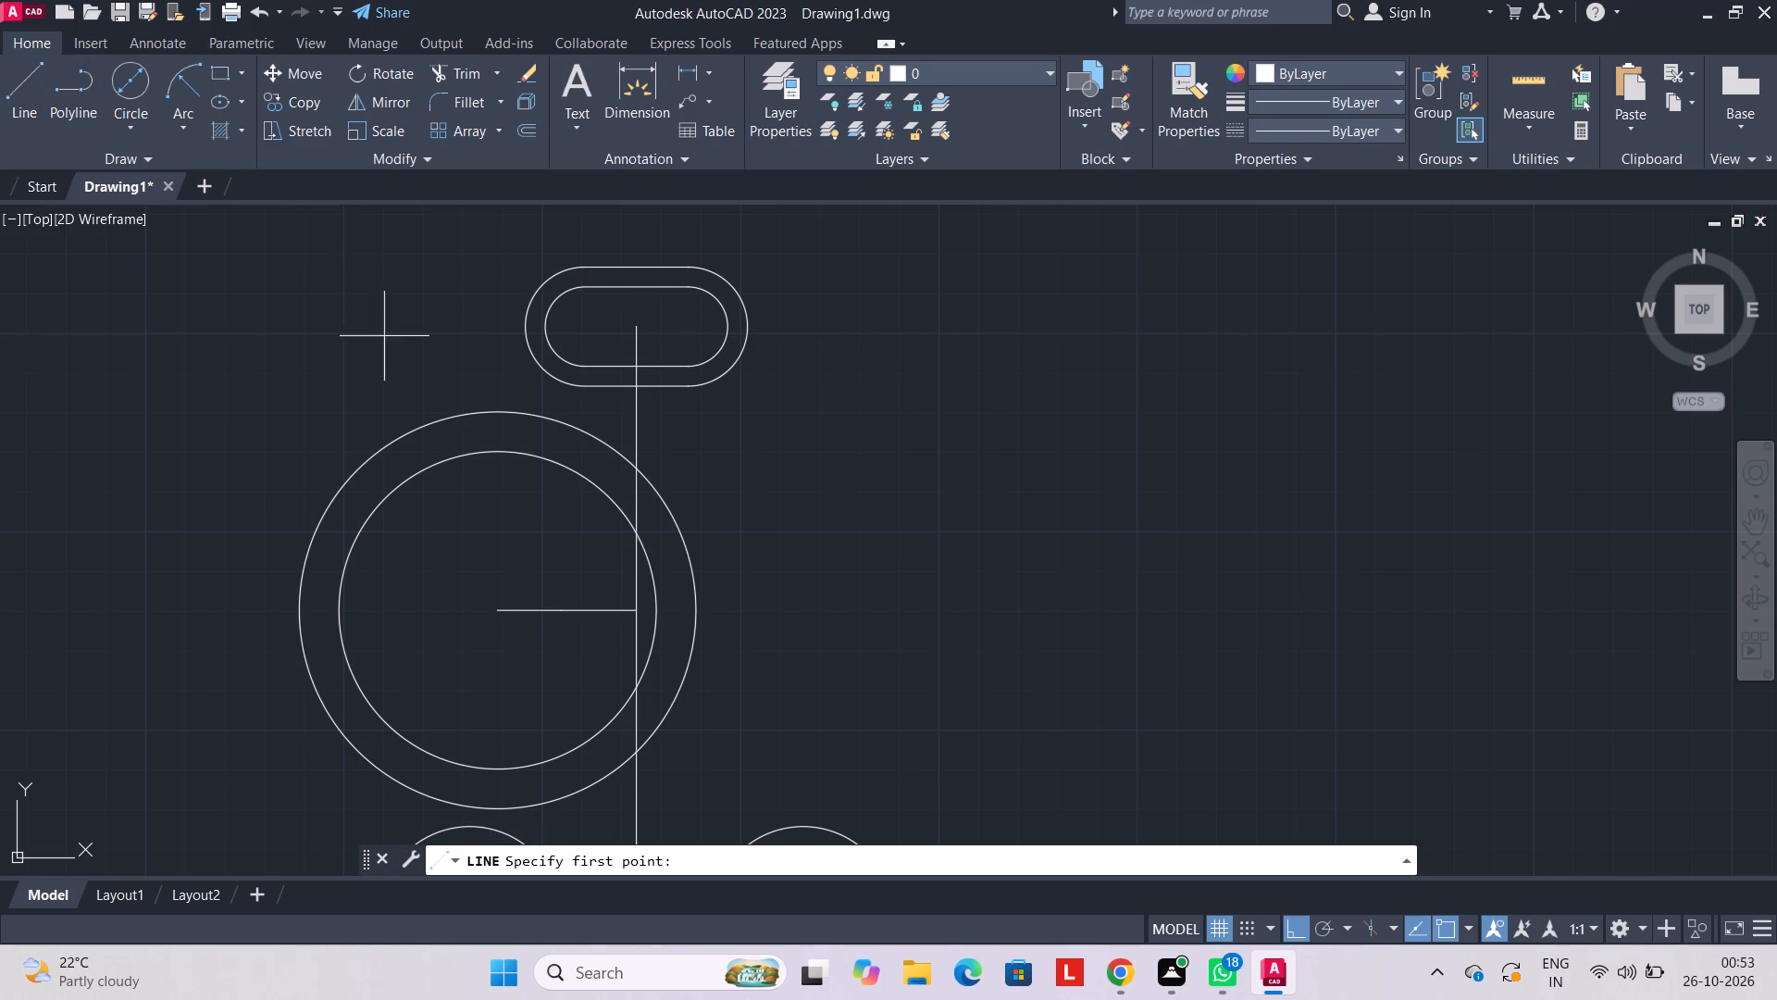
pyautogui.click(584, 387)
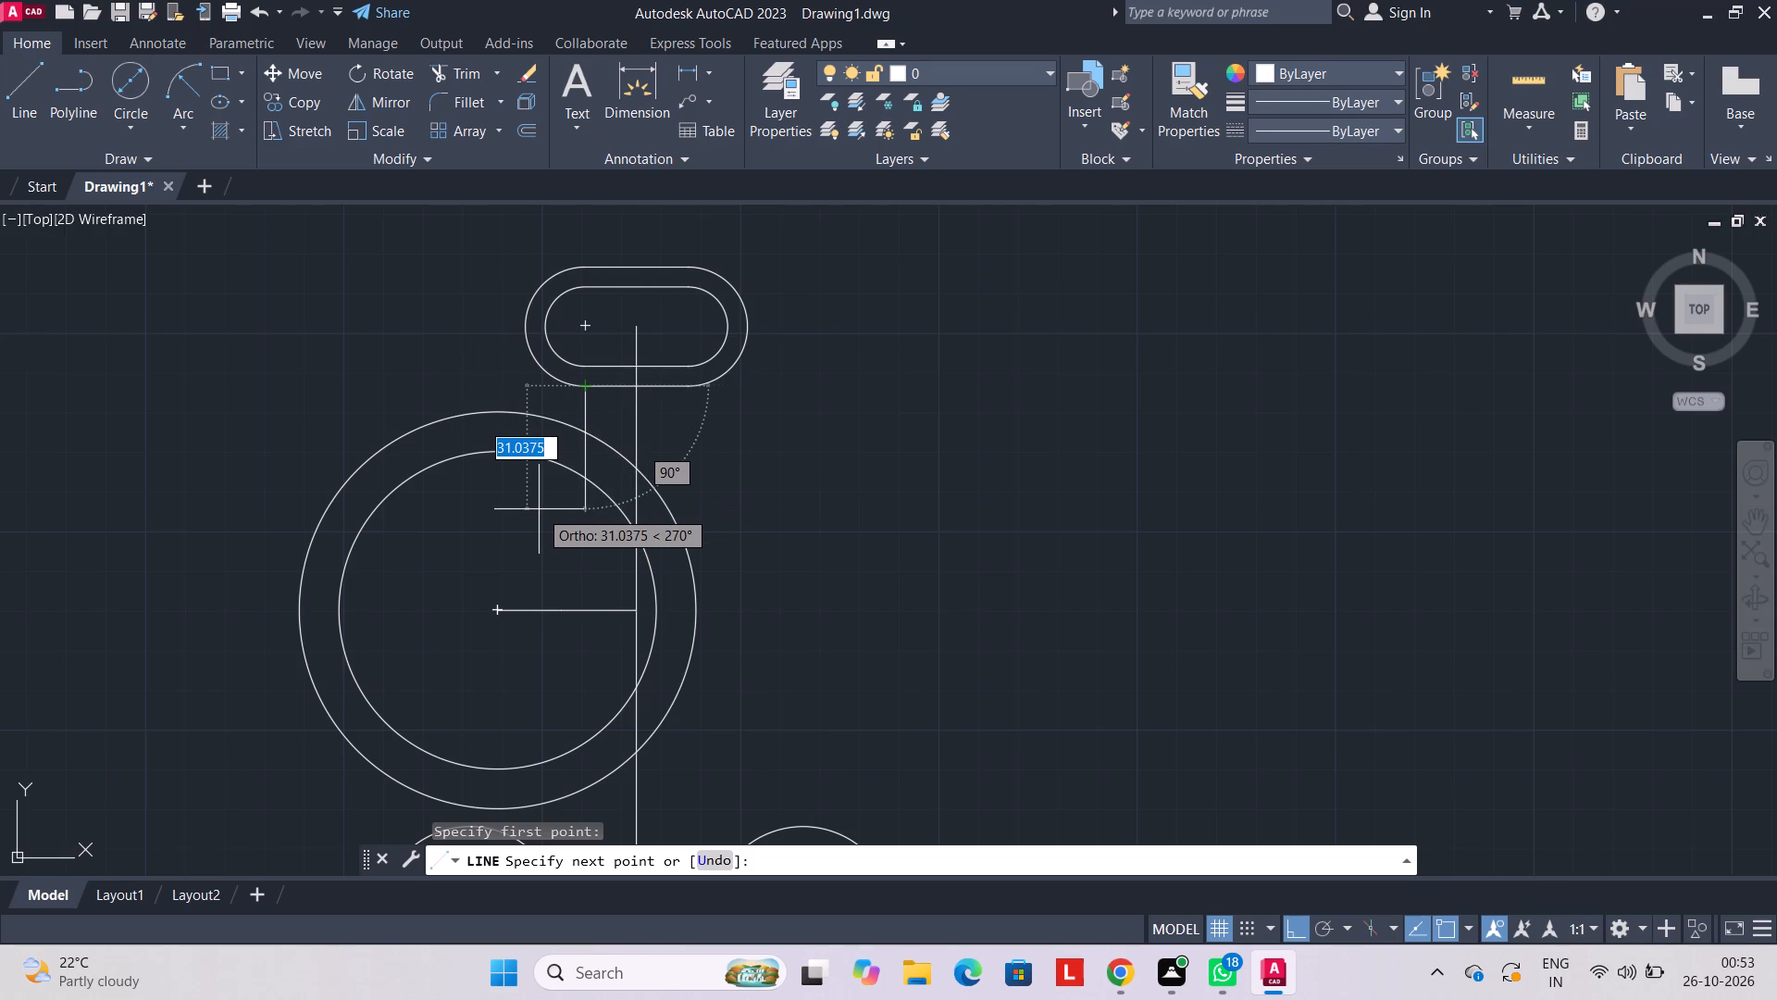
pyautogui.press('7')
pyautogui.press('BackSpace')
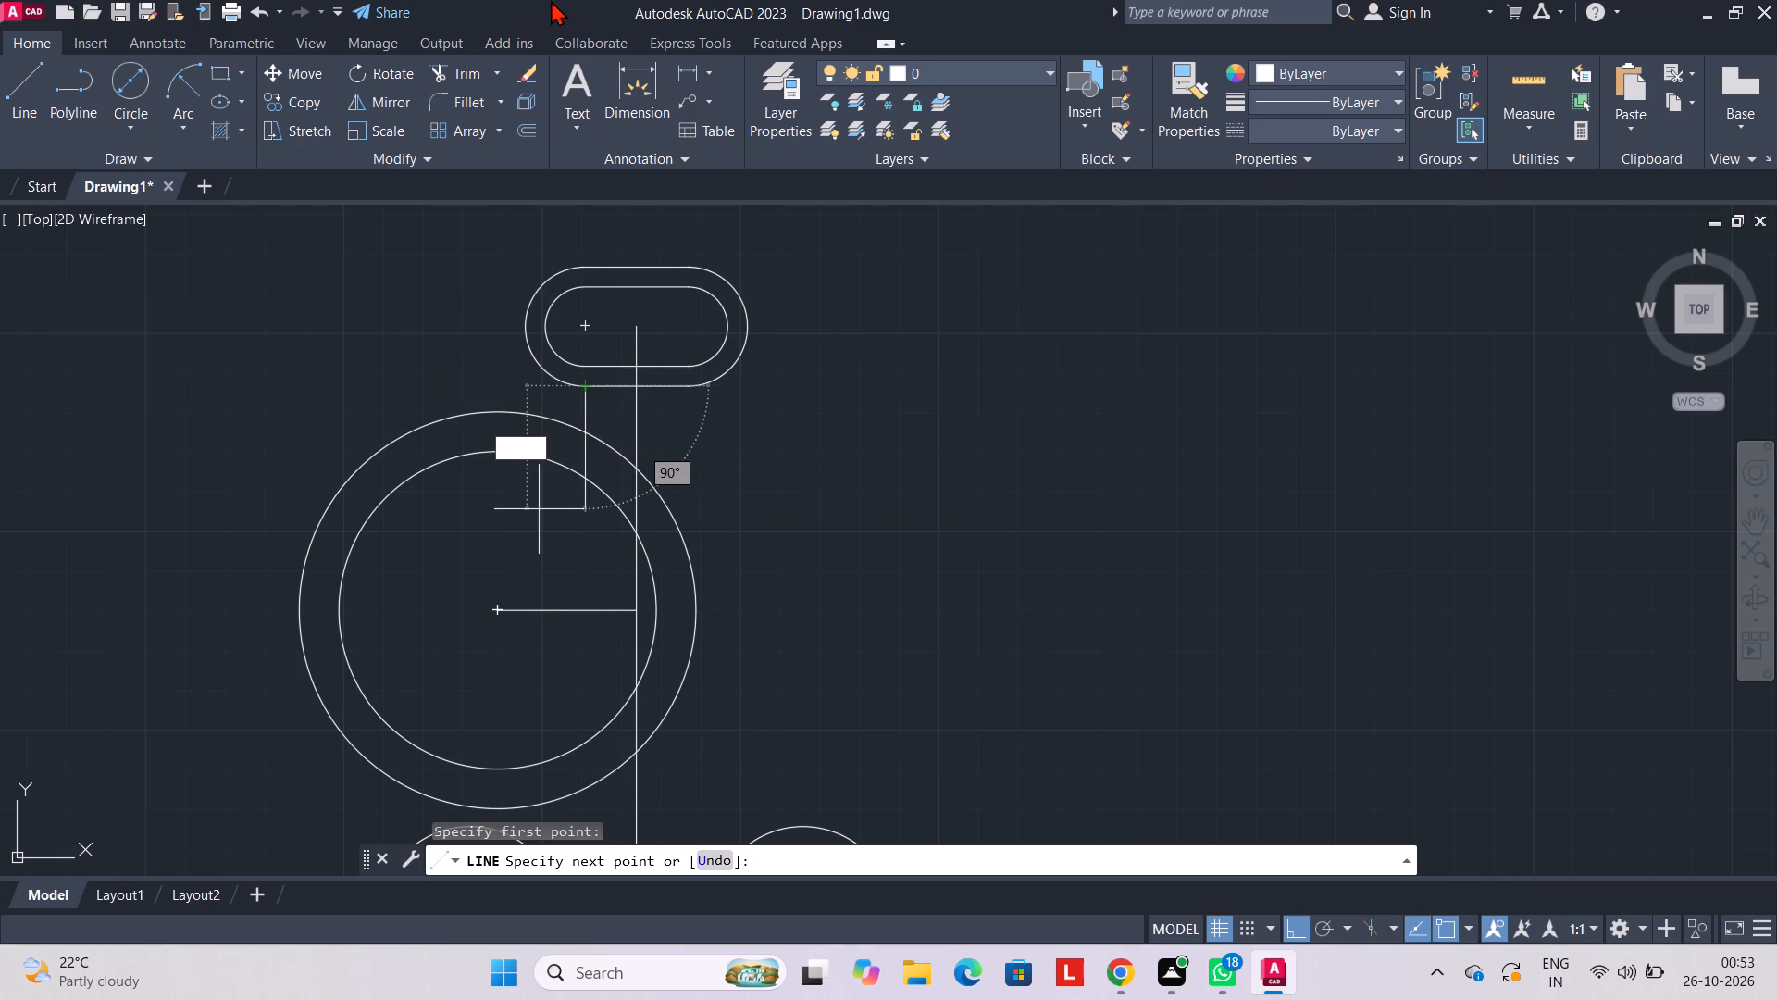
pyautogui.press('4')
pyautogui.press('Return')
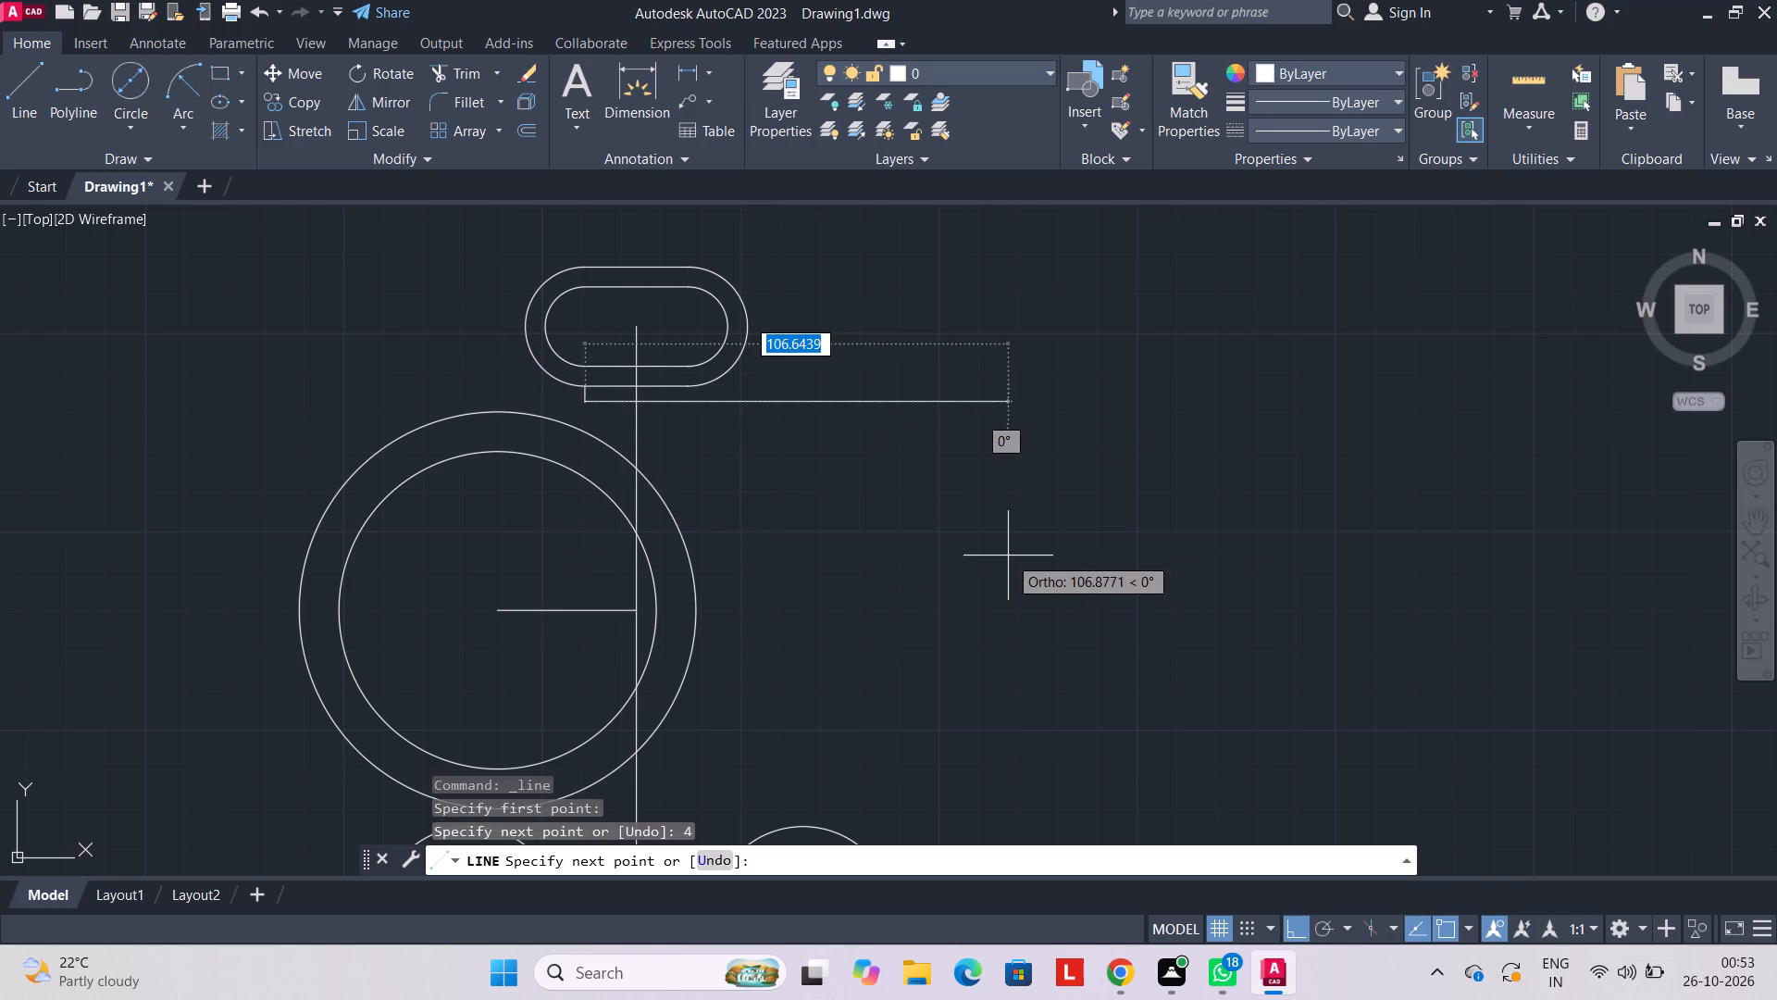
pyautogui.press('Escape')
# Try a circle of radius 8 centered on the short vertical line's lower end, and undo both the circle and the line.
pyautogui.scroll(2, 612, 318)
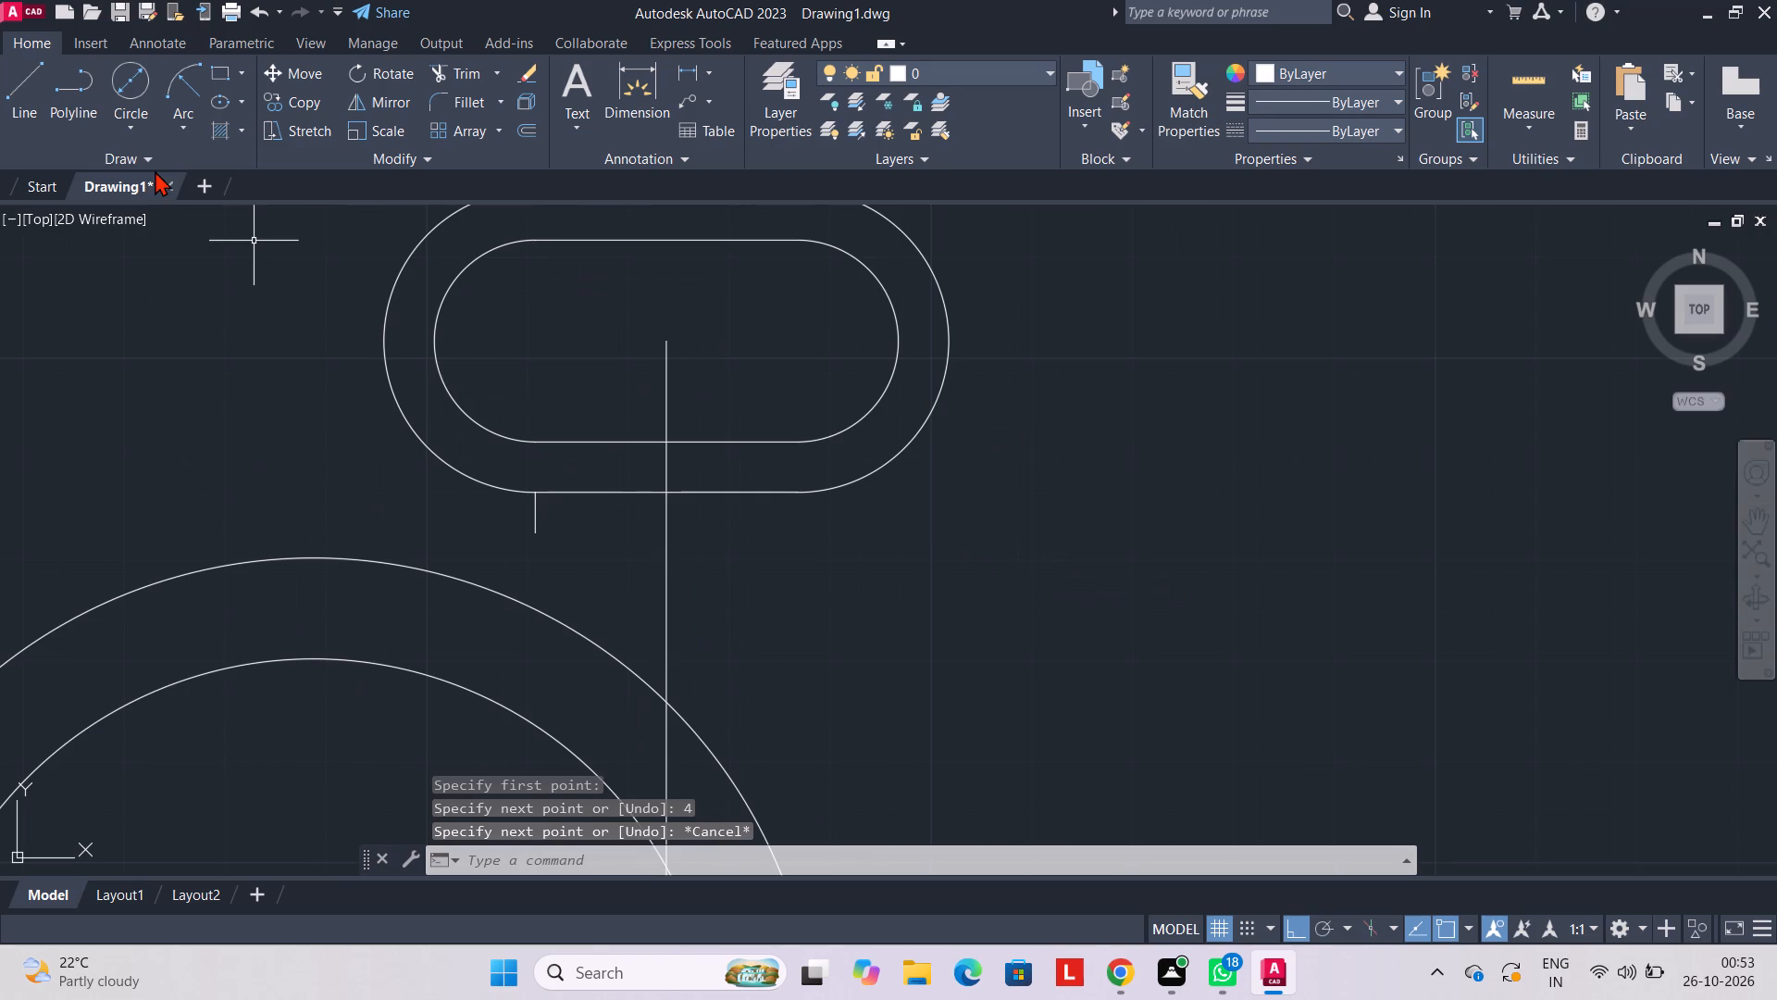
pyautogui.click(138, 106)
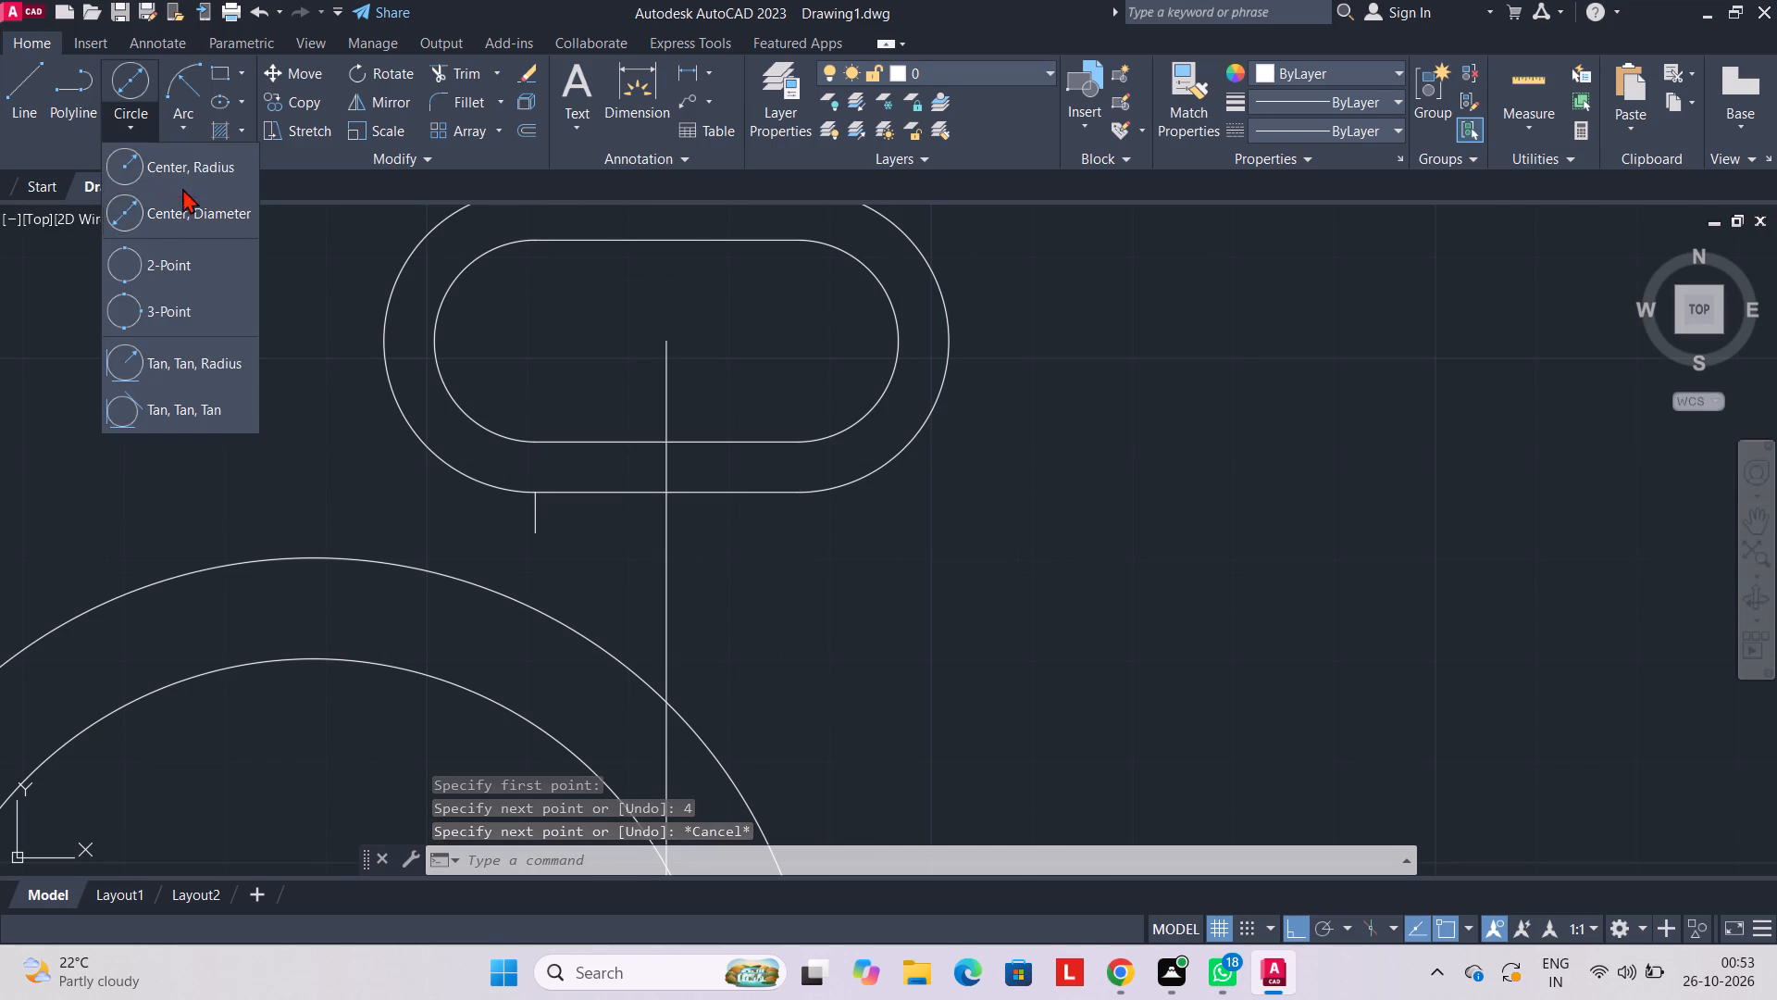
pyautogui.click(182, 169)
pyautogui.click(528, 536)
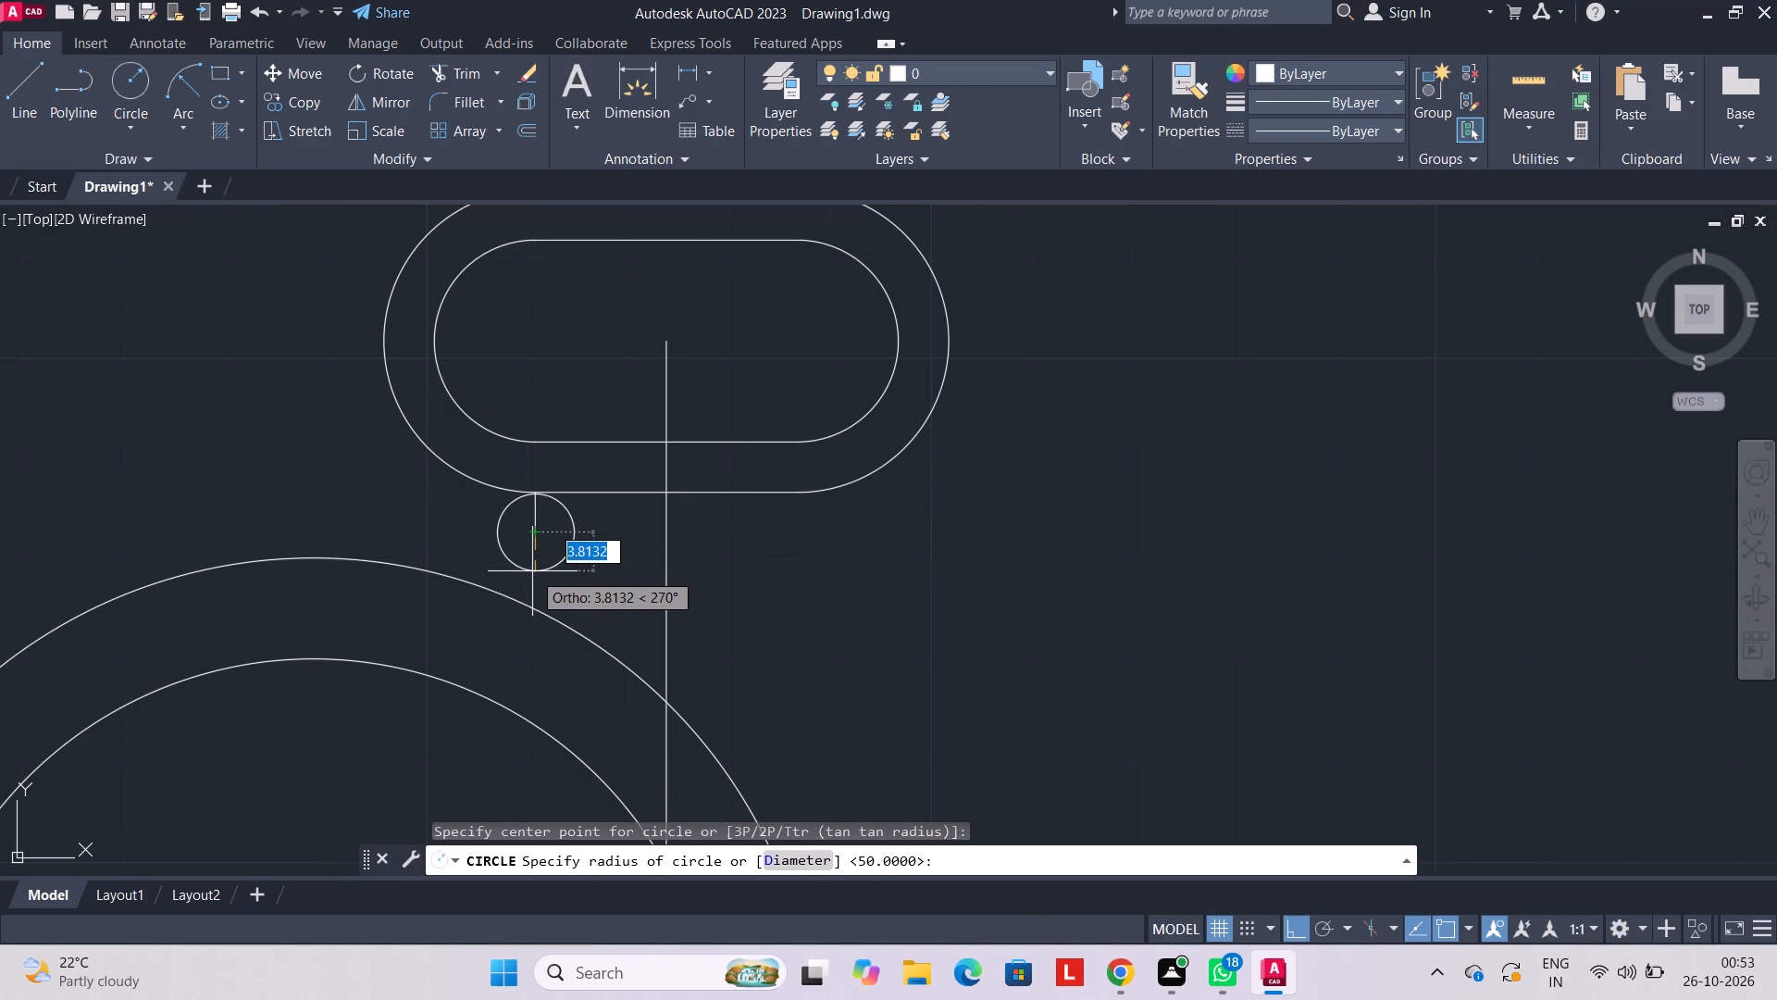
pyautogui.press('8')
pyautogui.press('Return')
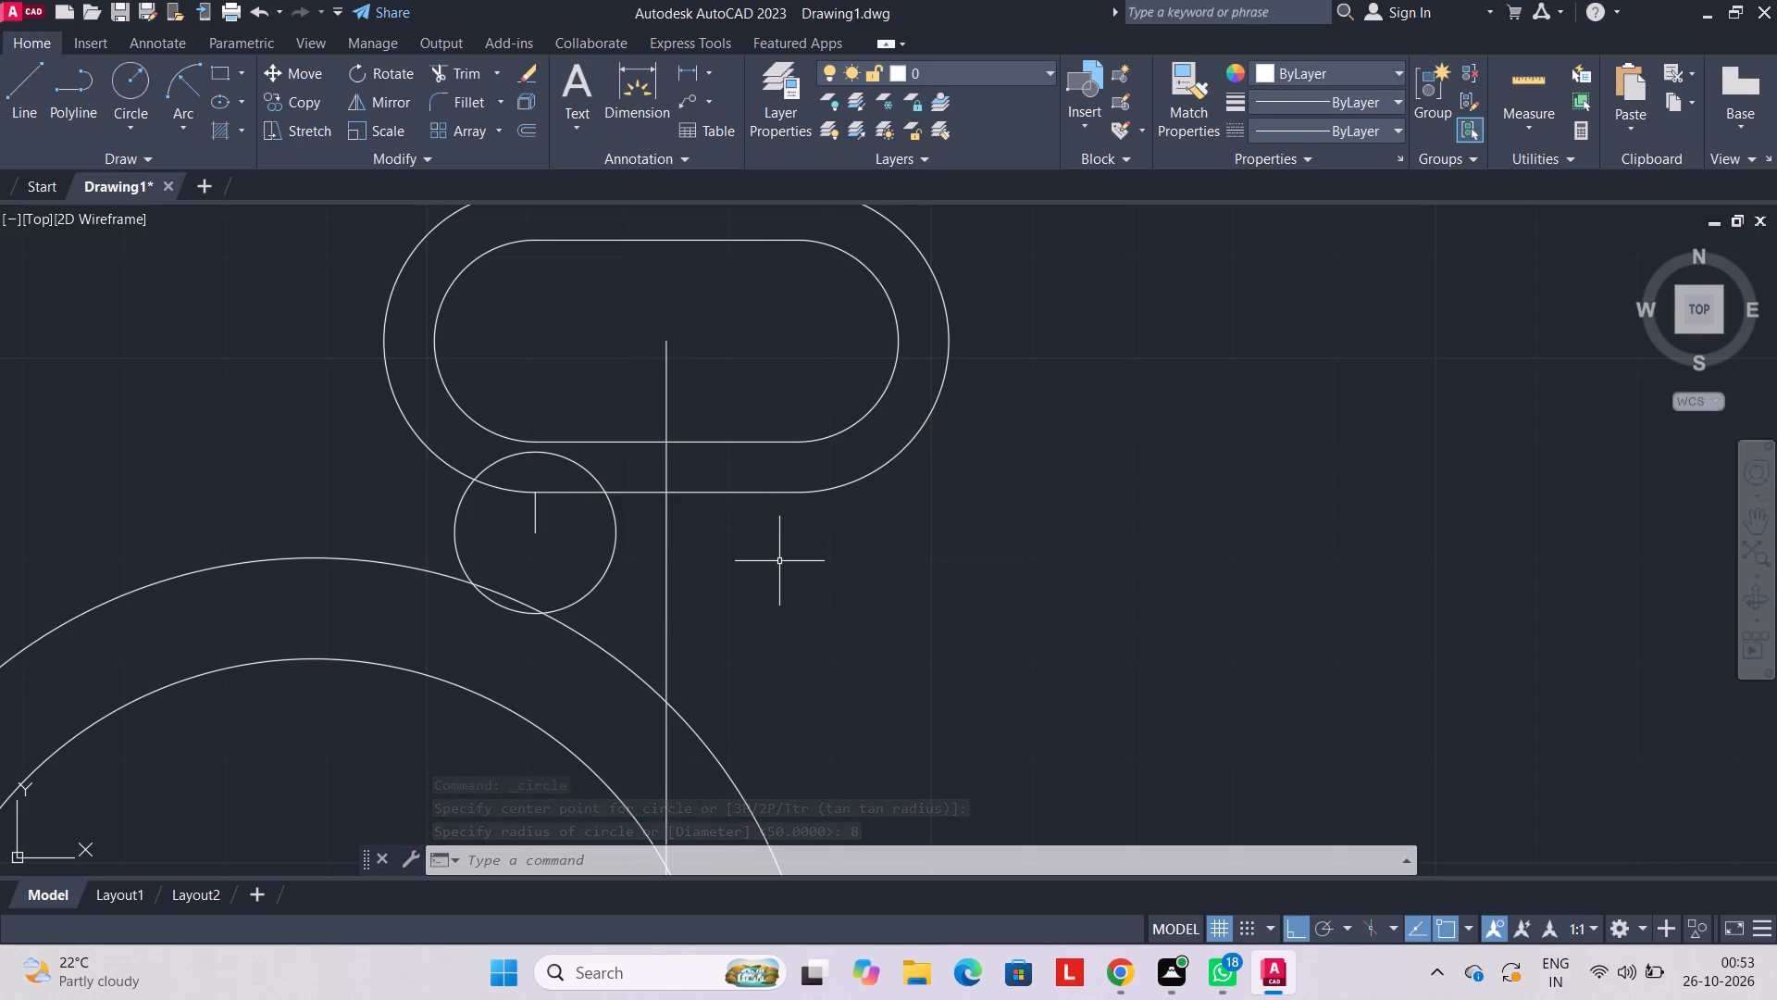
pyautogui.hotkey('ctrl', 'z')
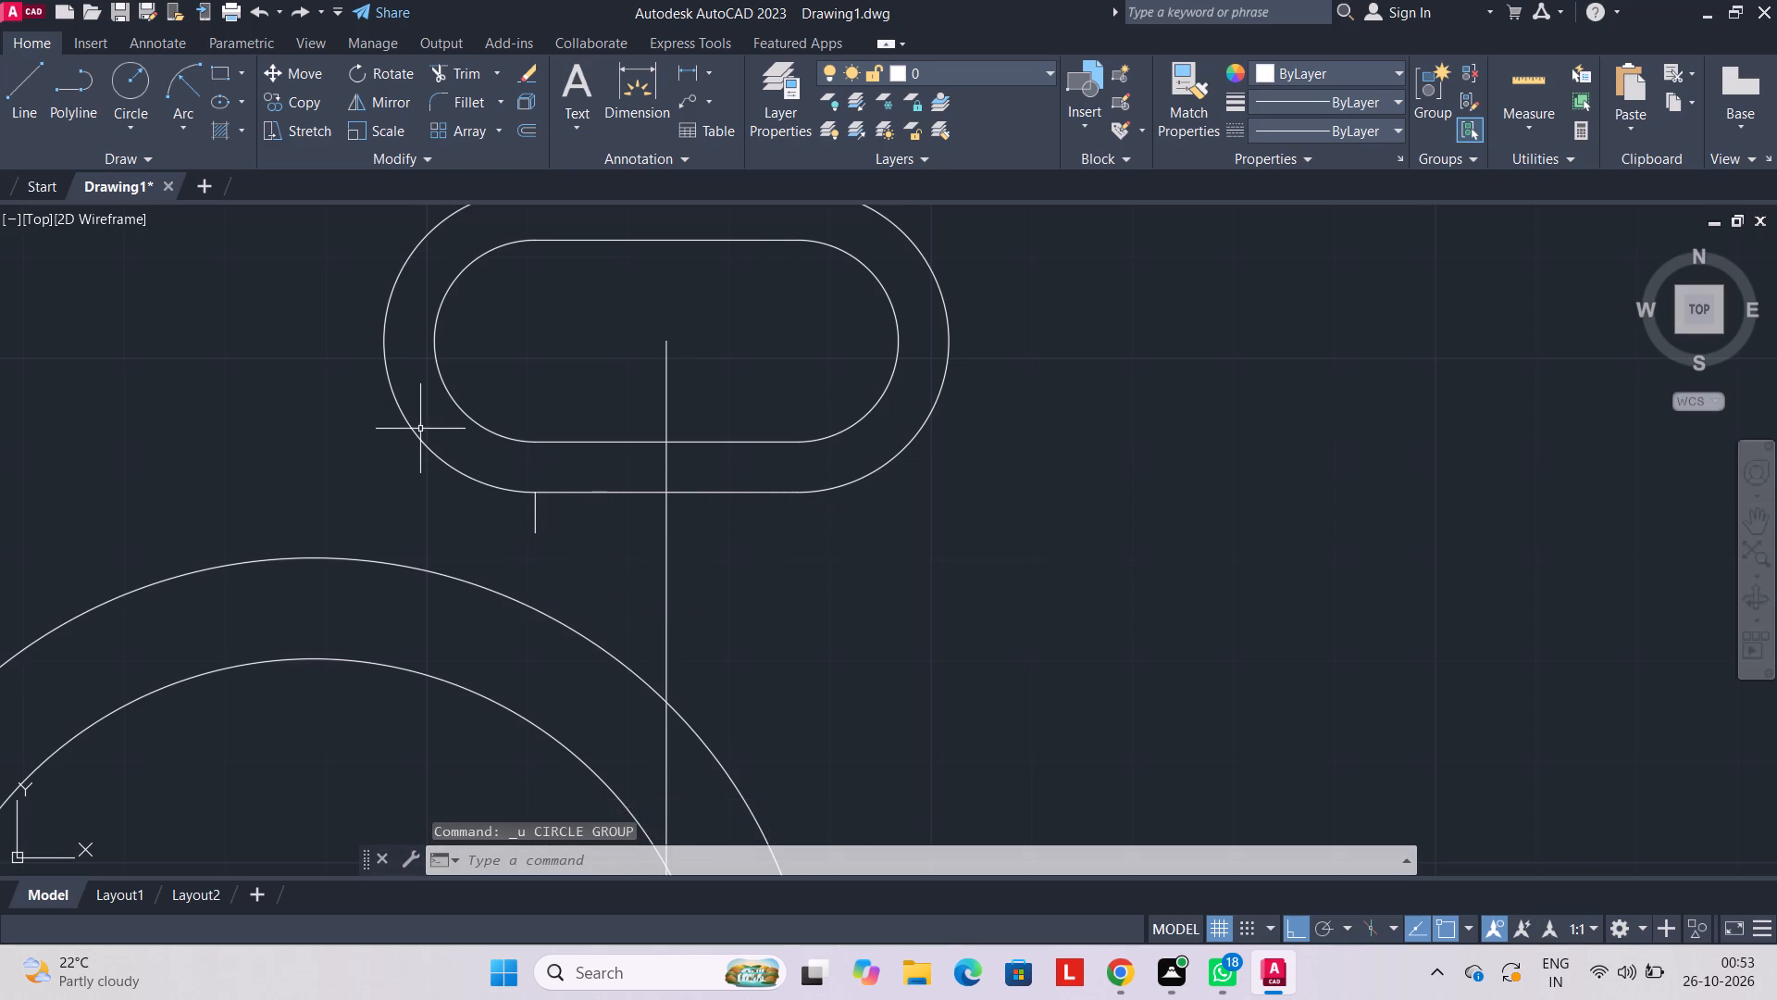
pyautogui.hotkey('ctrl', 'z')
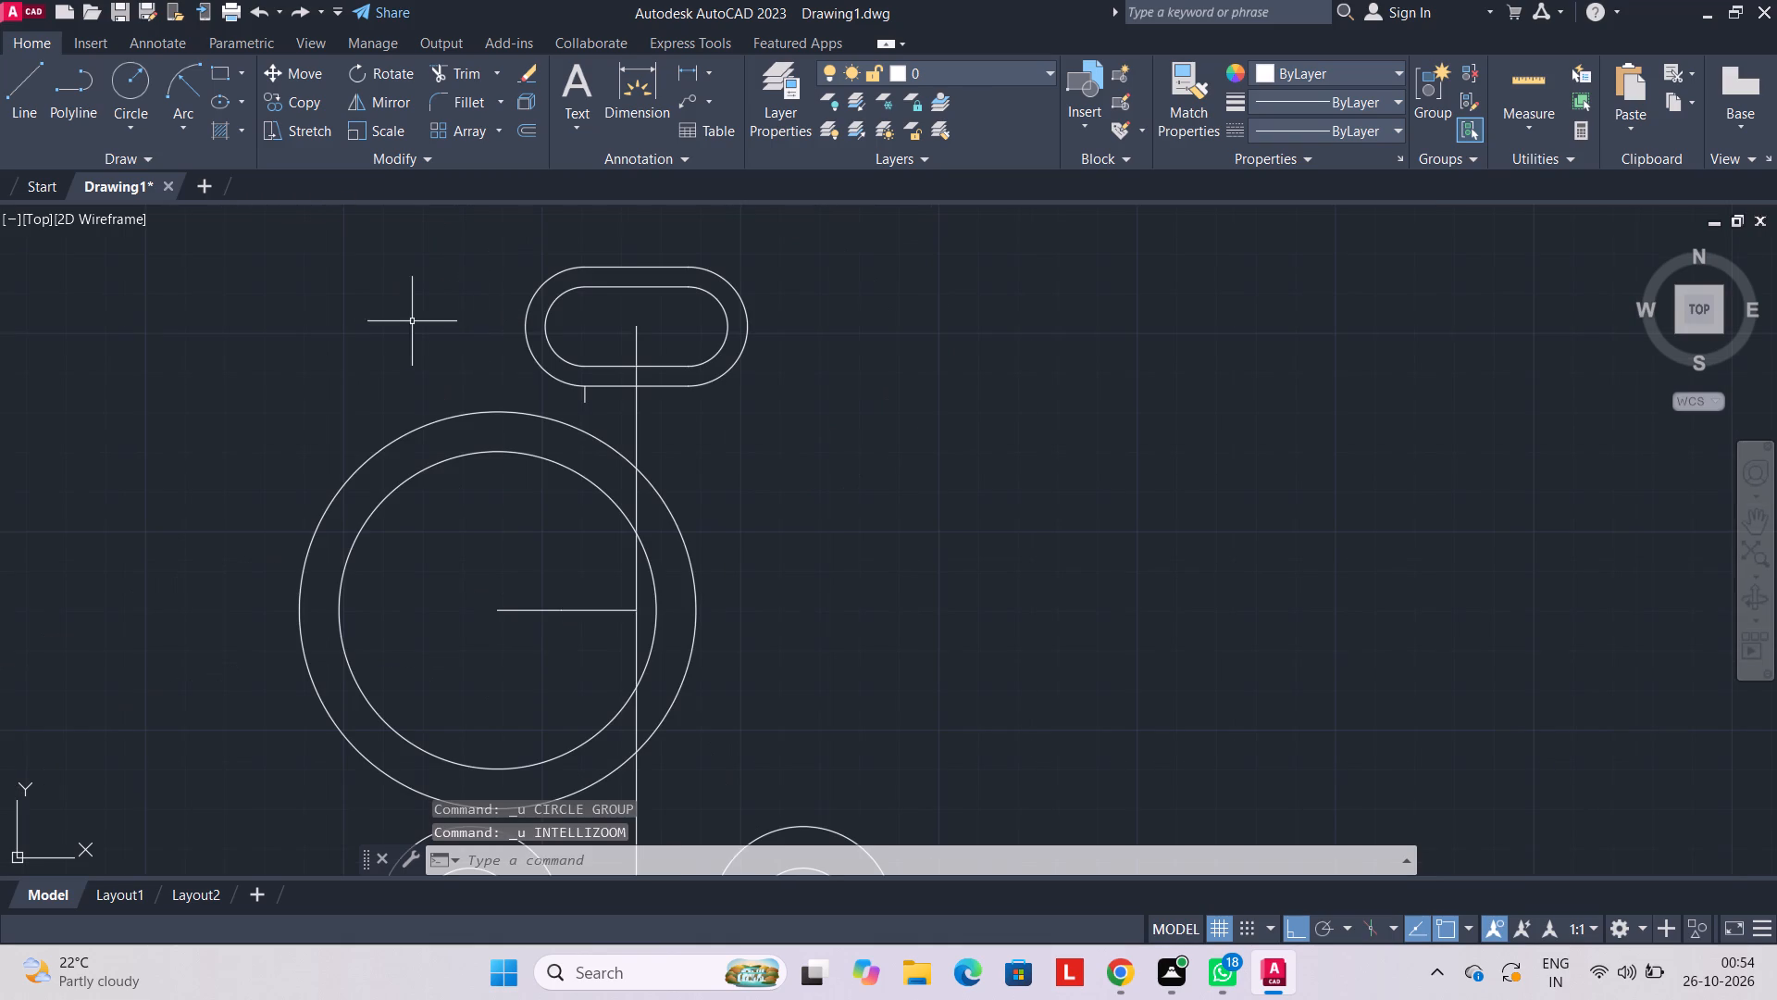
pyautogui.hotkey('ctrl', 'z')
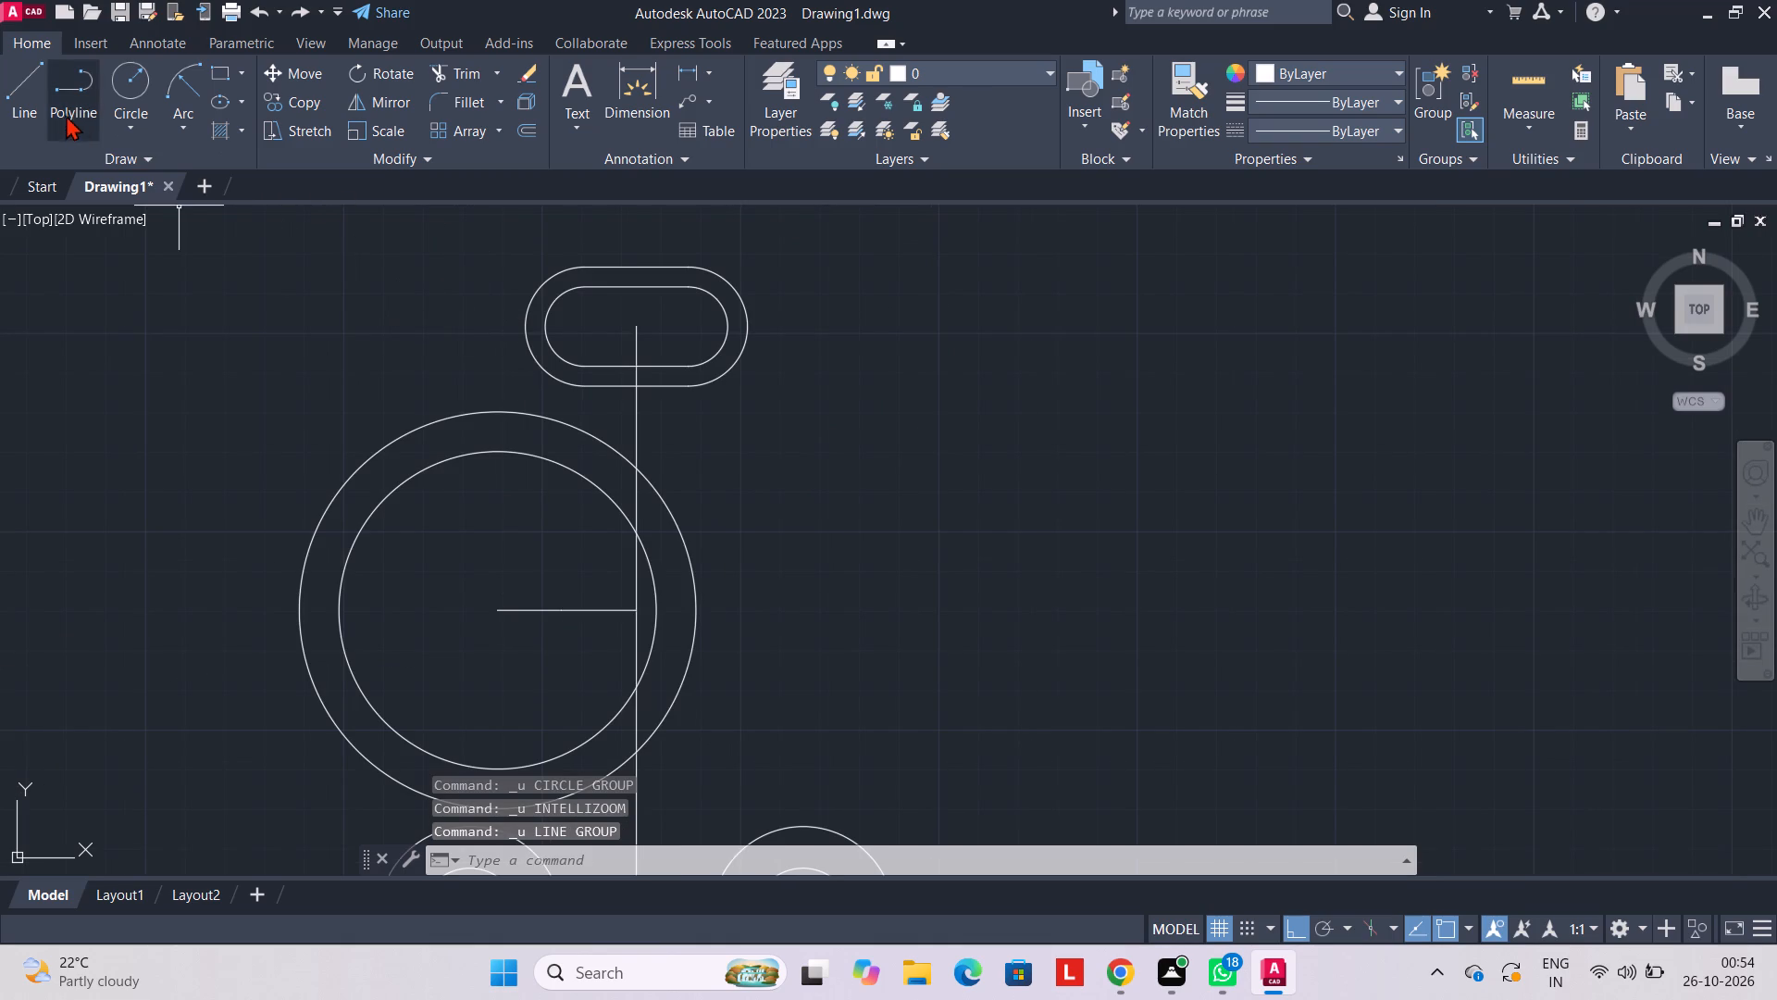
# Draw a vertical line 8 long downward from the left end of the outer slot's lower straight edge.
pyautogui.click(21, 81)
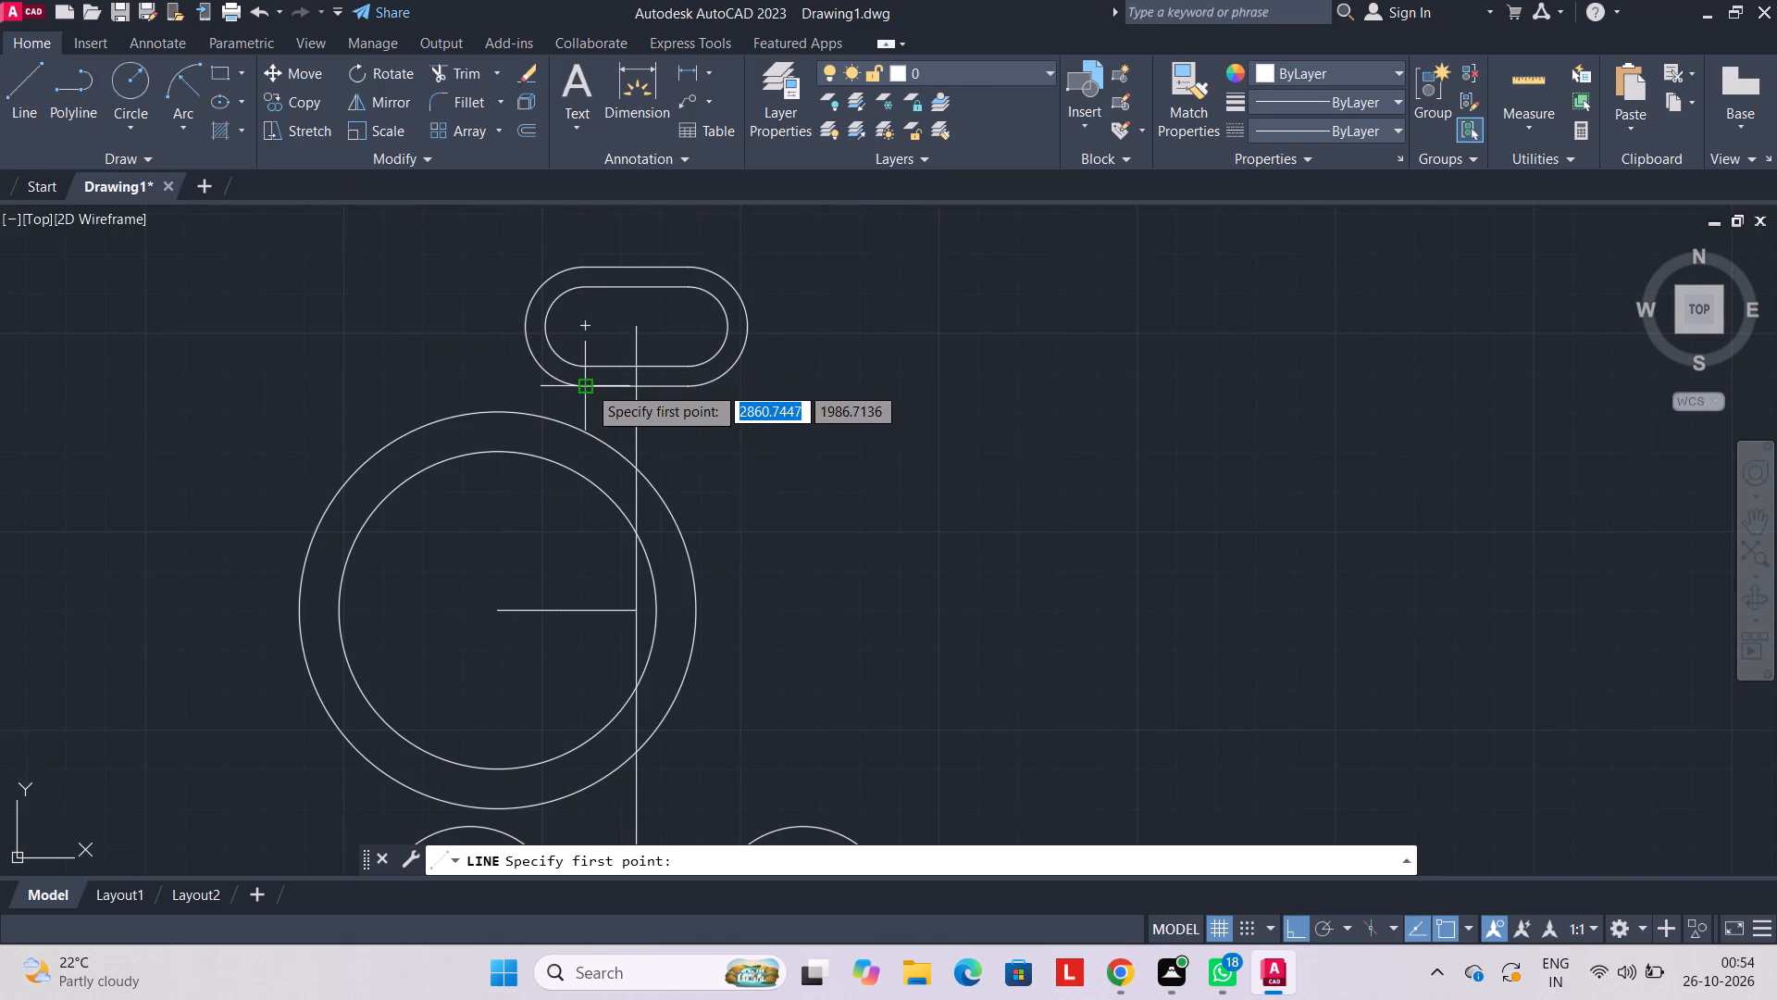
pyautogui.click(588, 385)
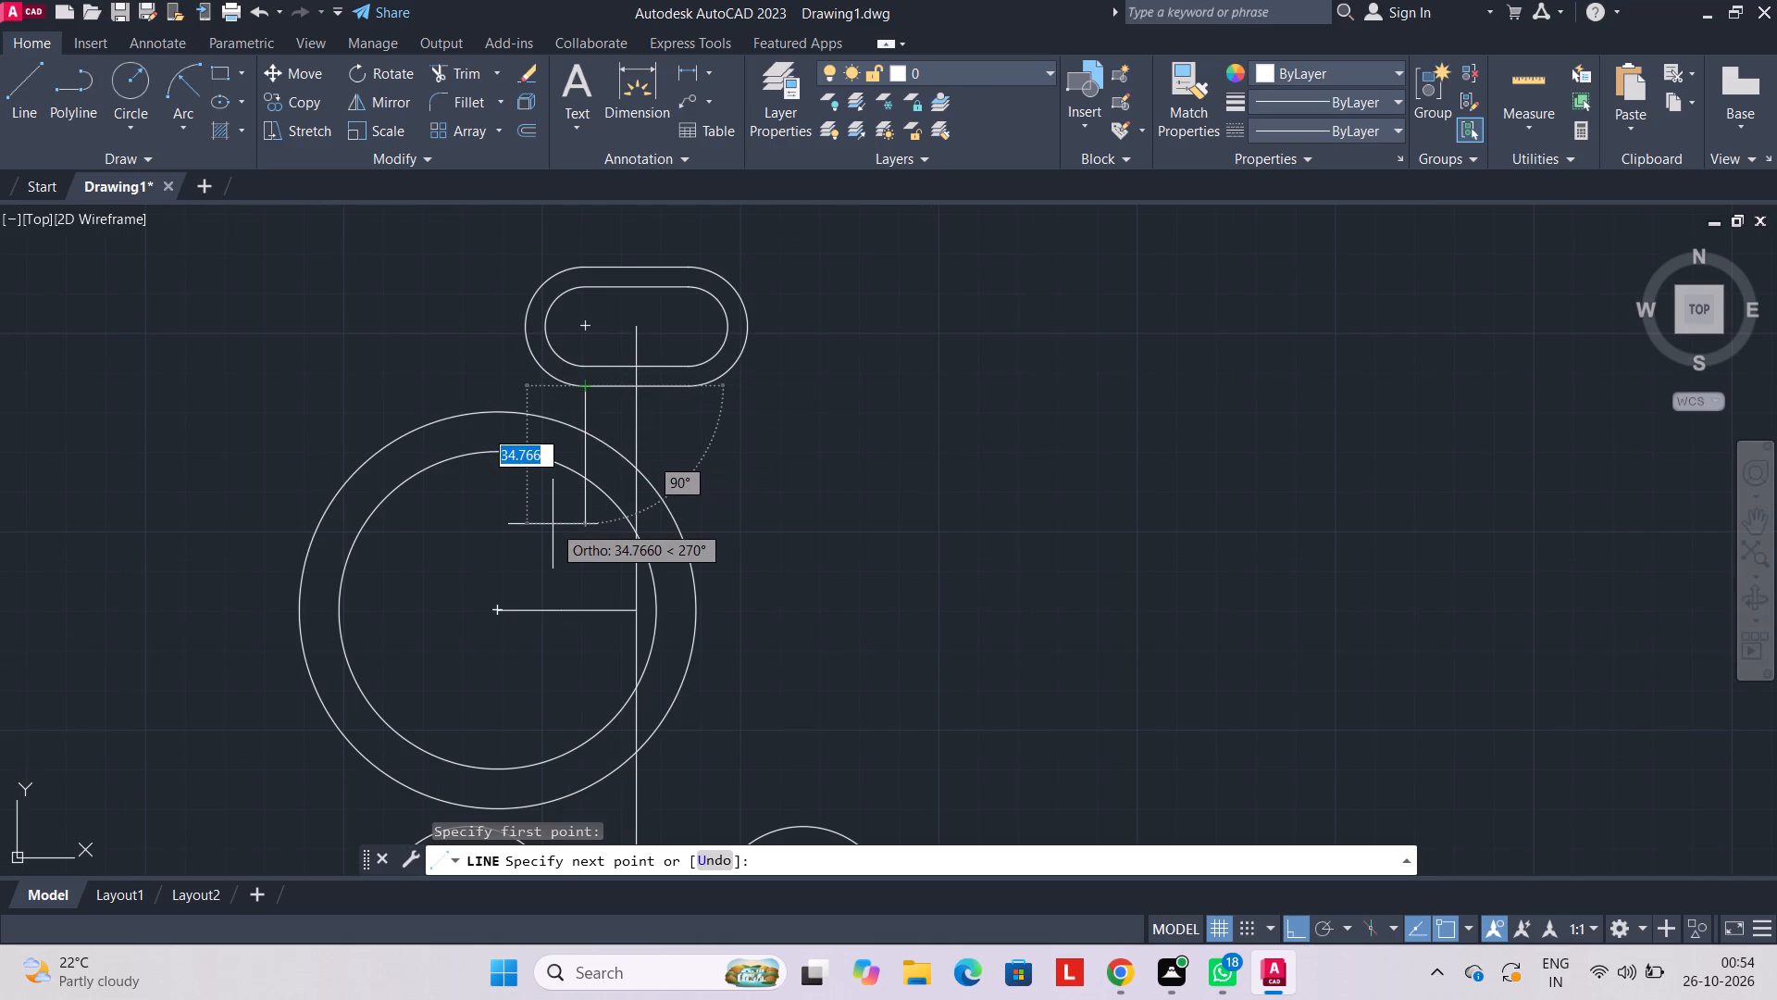
pyautogui.press('8')
pyautogui.press('Return')
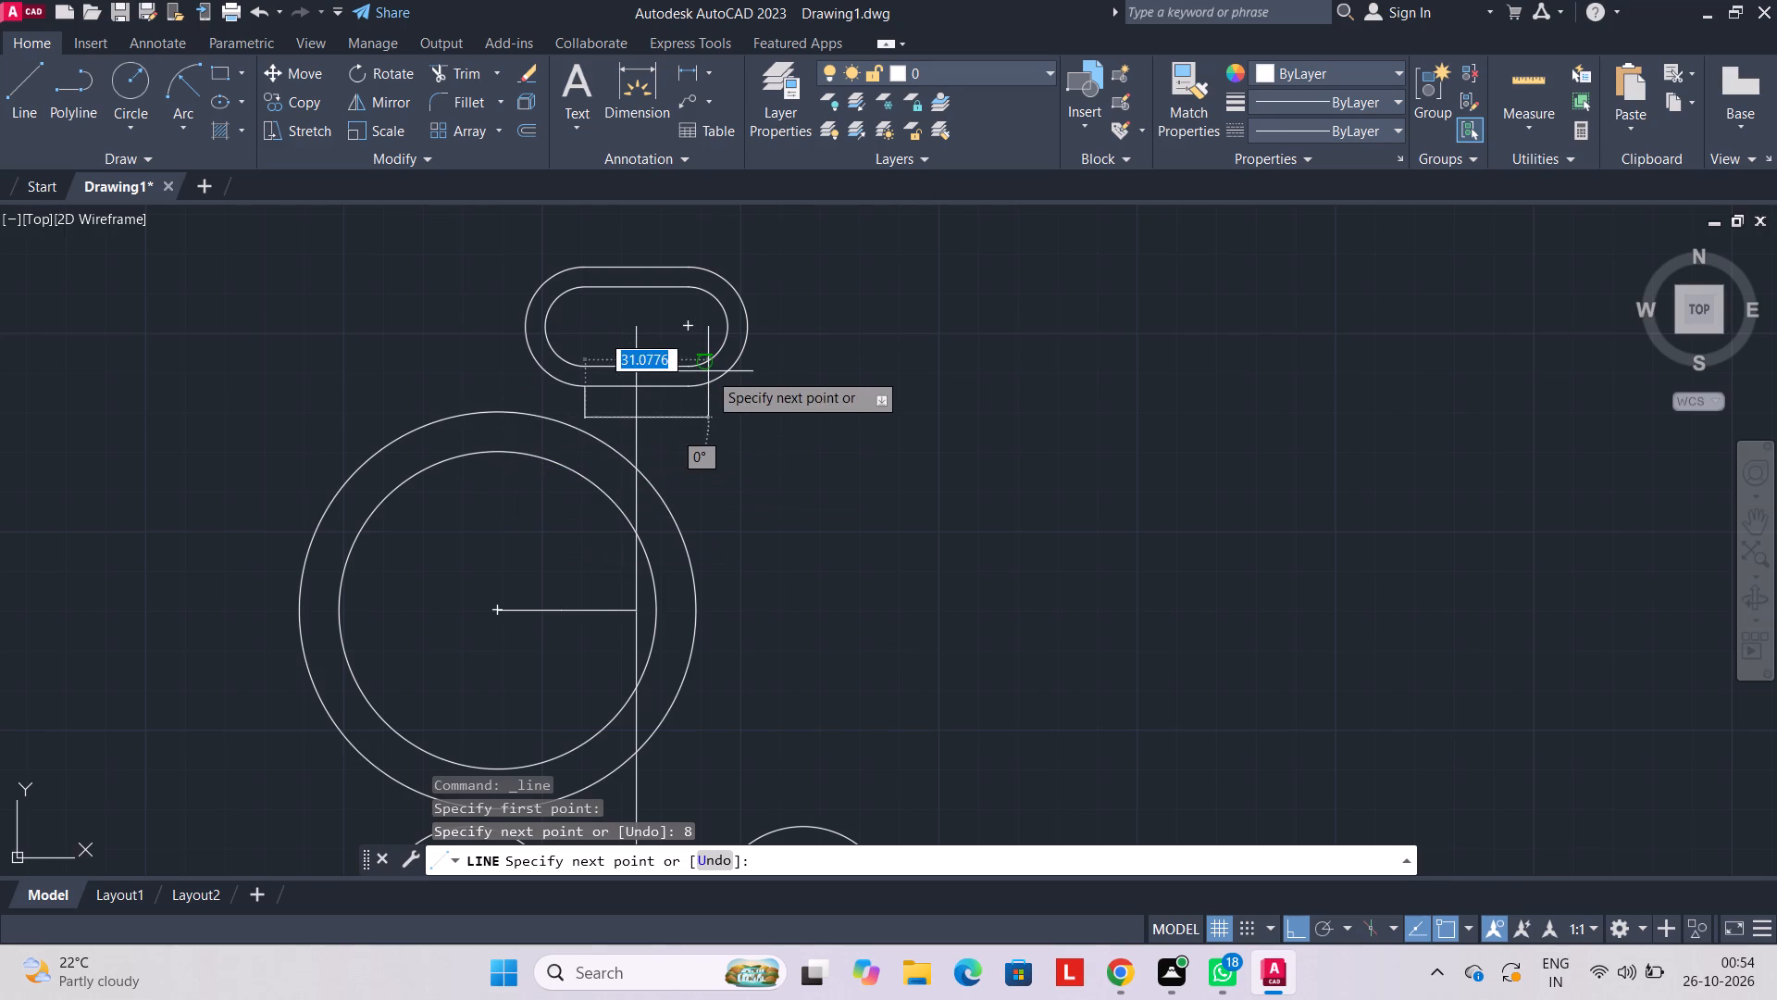
pyautogui.press('Escape')
# Draw a circle of radius 8 centered on the lower end of the short vertical line below the outer slot.
pyautogui.scroll(2, 619, 404)
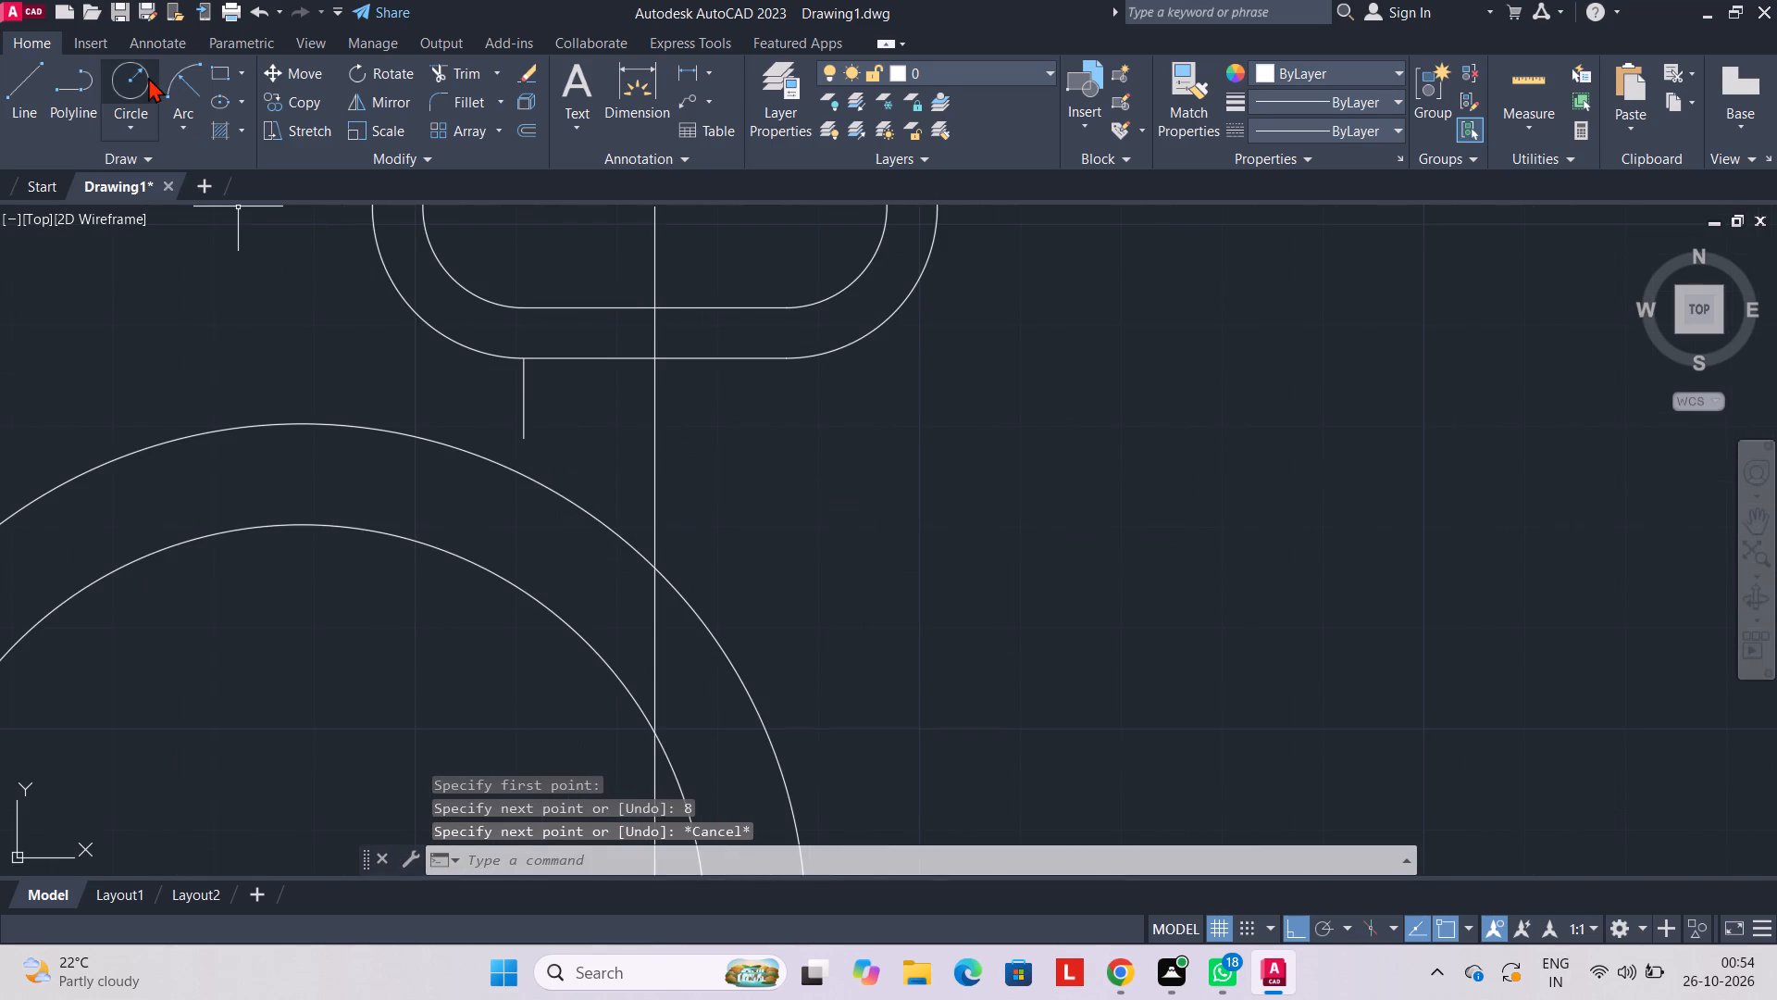
pyautogui.click(144, 78)
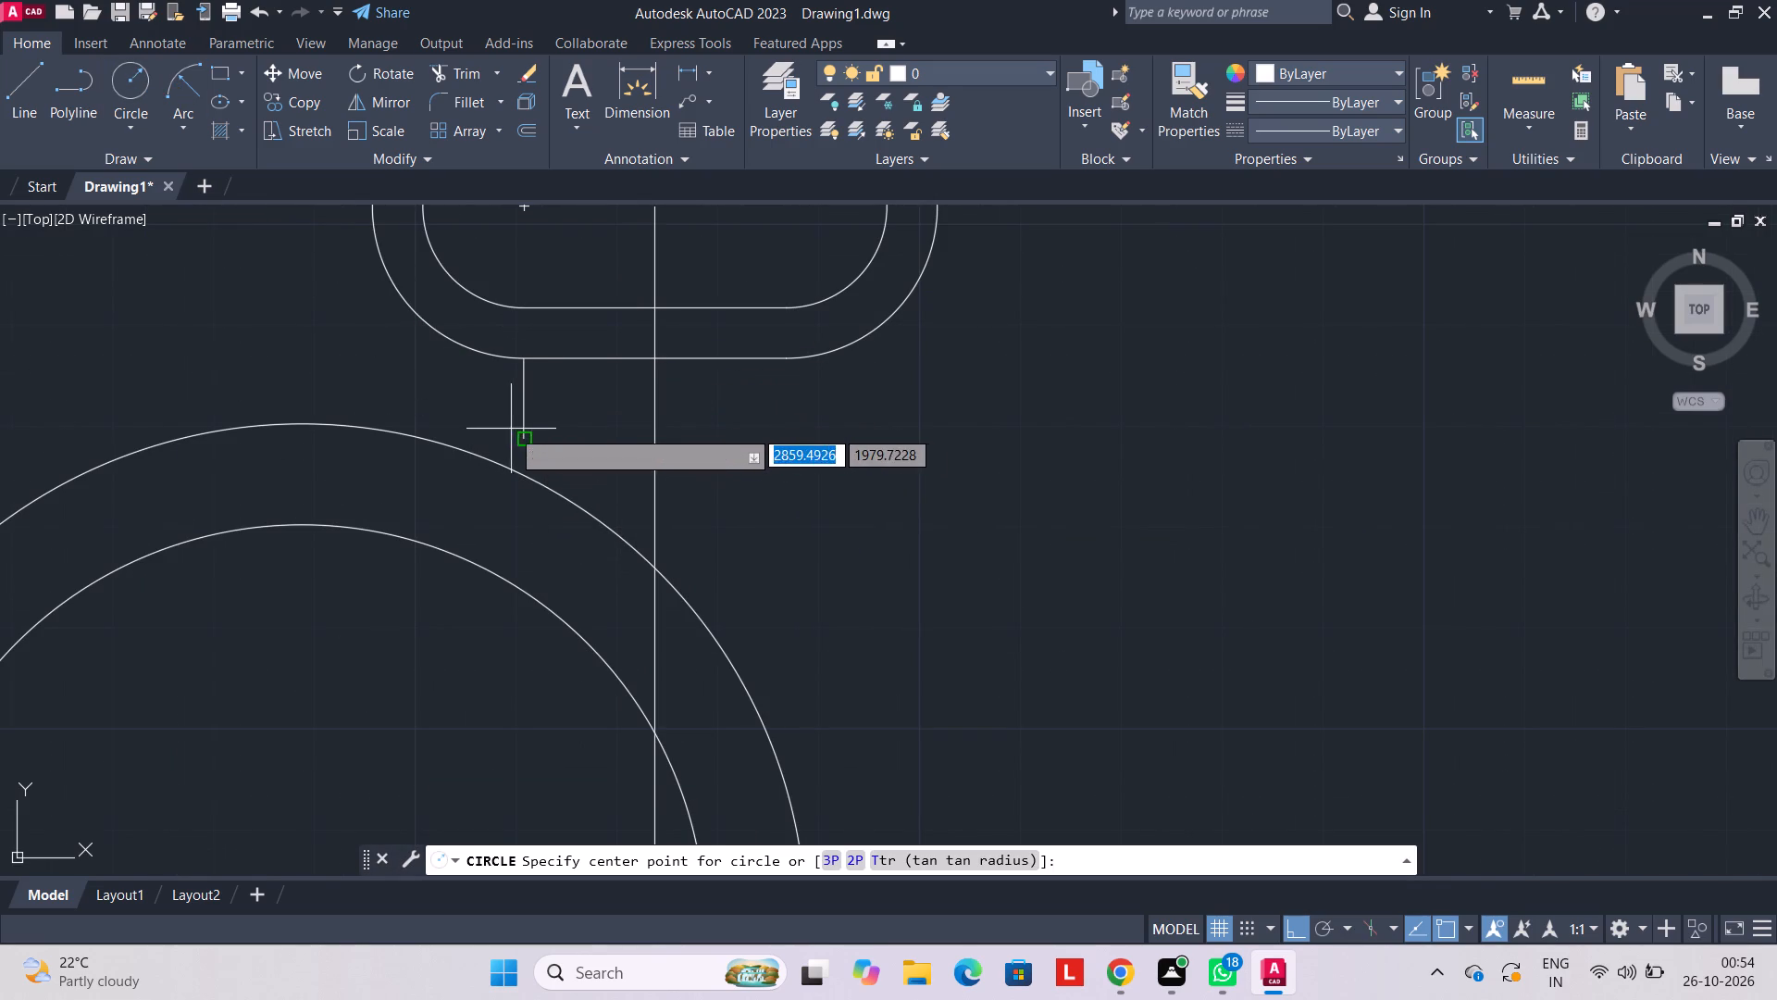
pyautogui.click(525, 440)
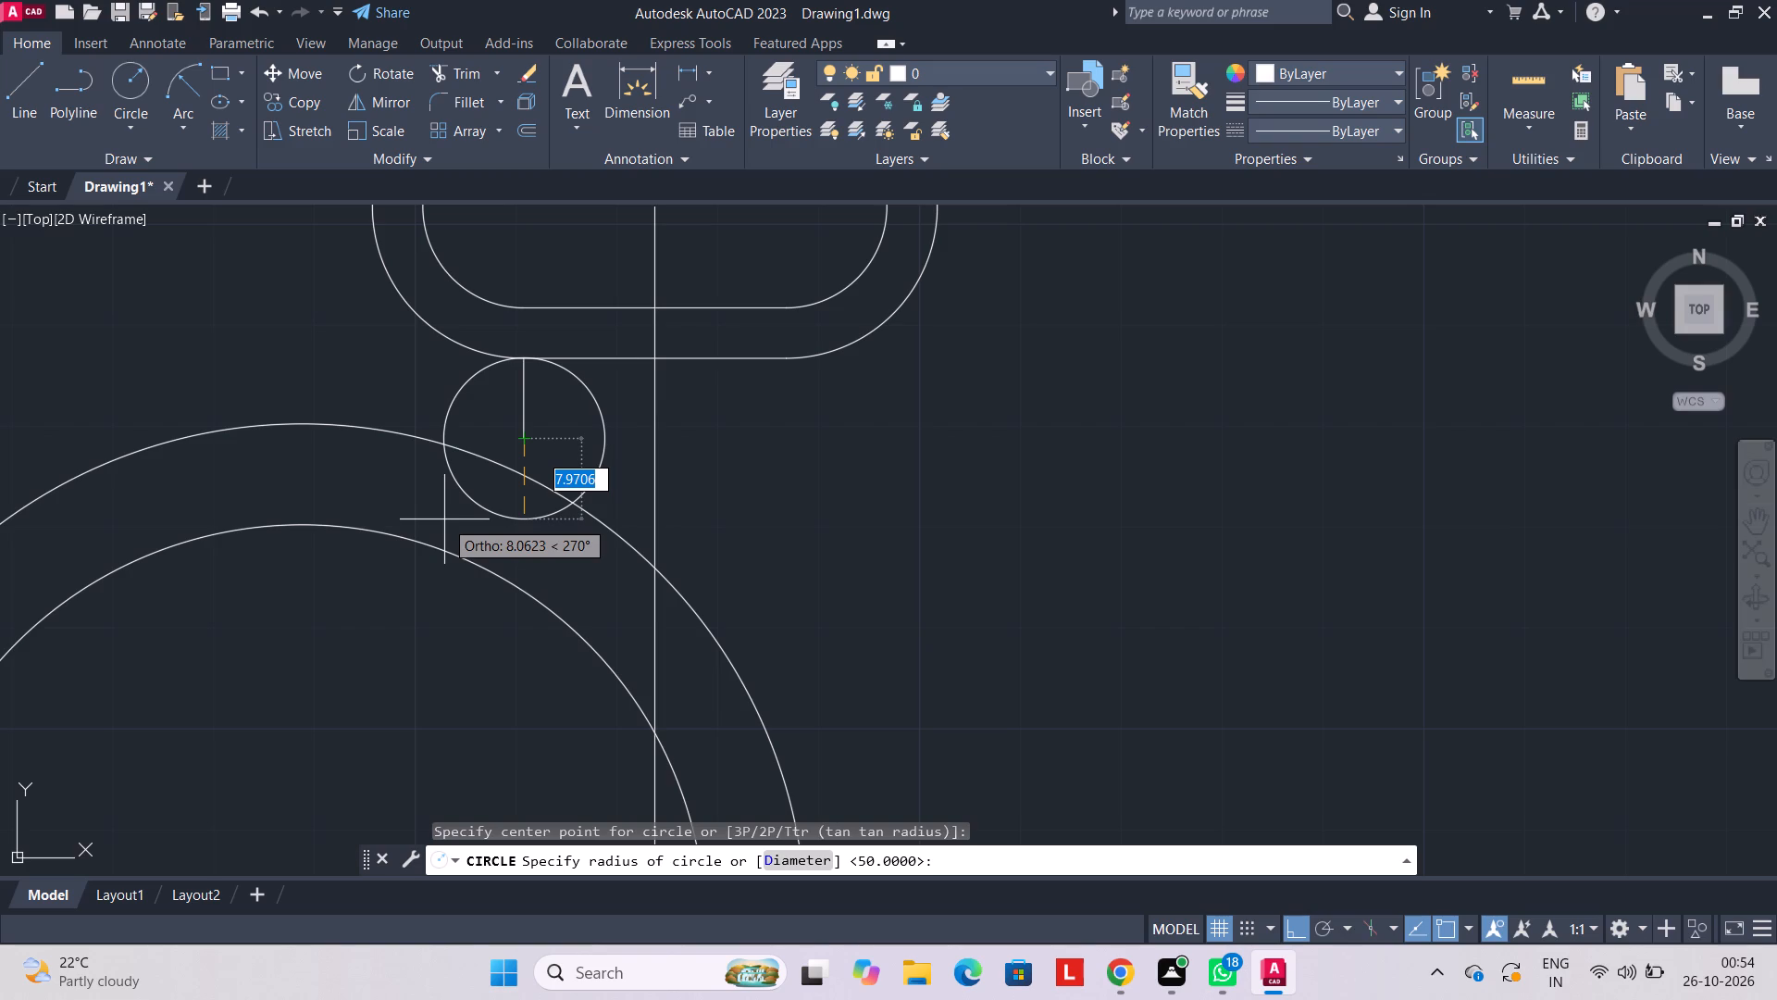
pyautogui.press('8')
pyautogui.press('Return')
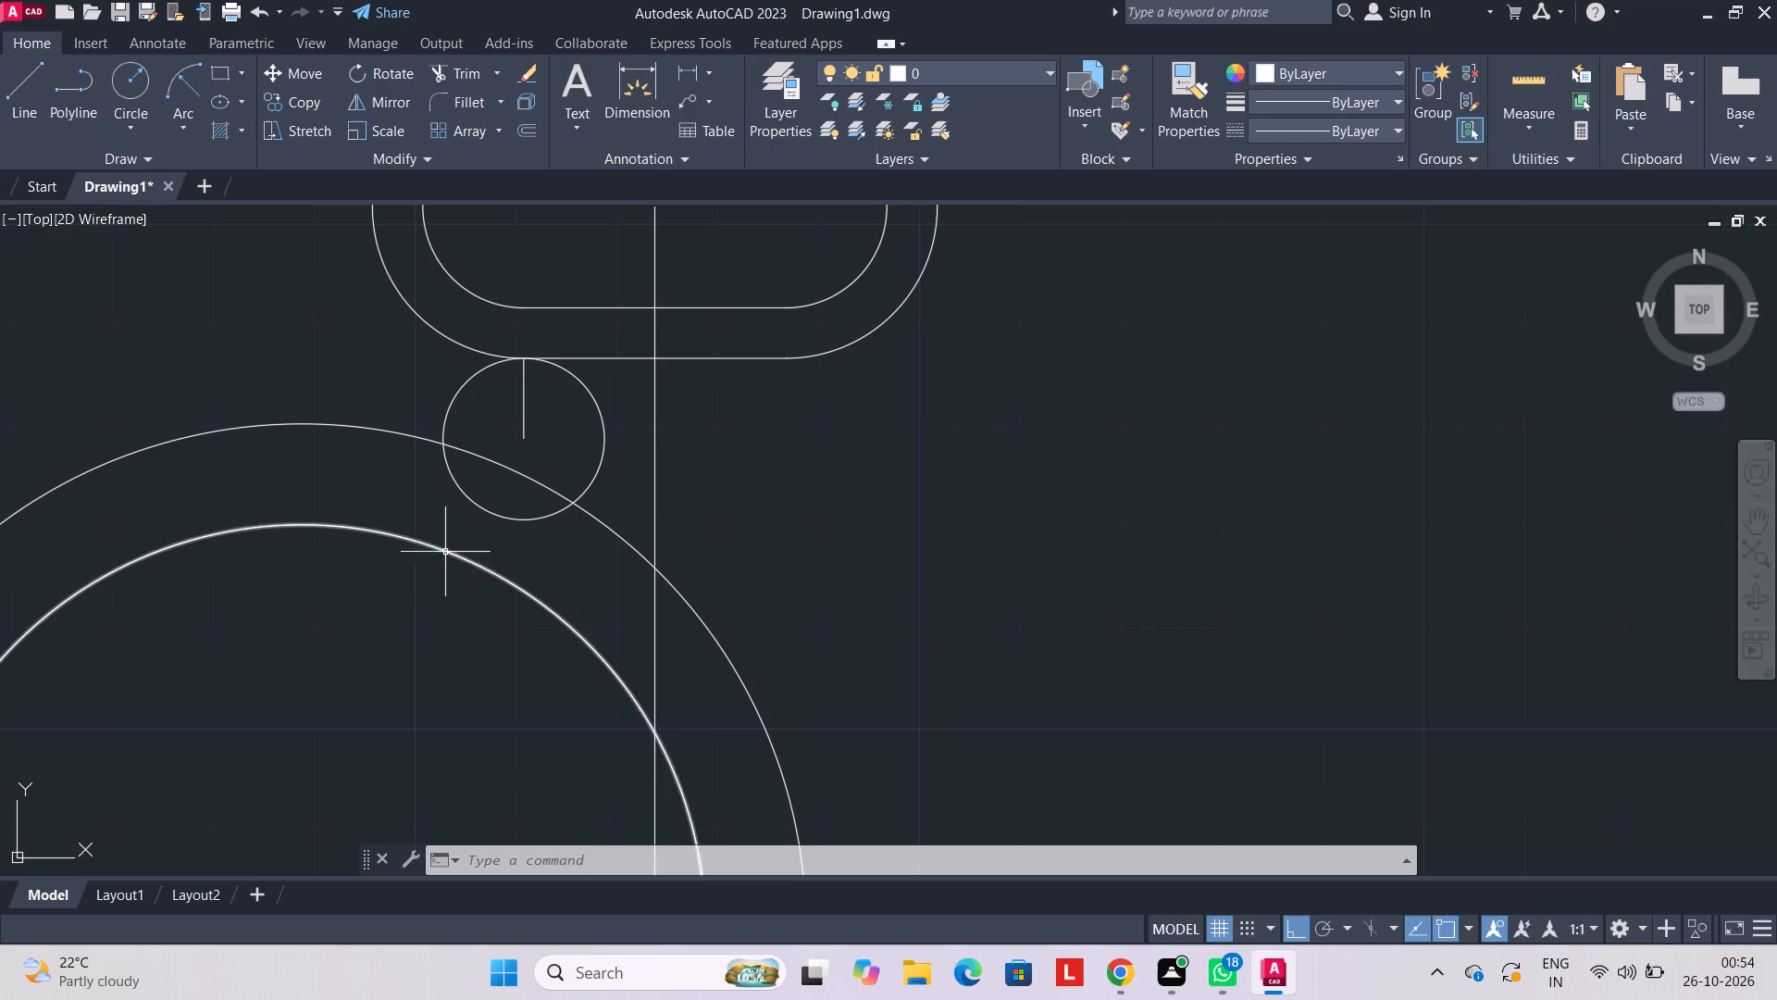
# Draw a vertical line 8 long downward from the right end of the outer slot's lower straight edge.
pyautogui.click(26, 81)
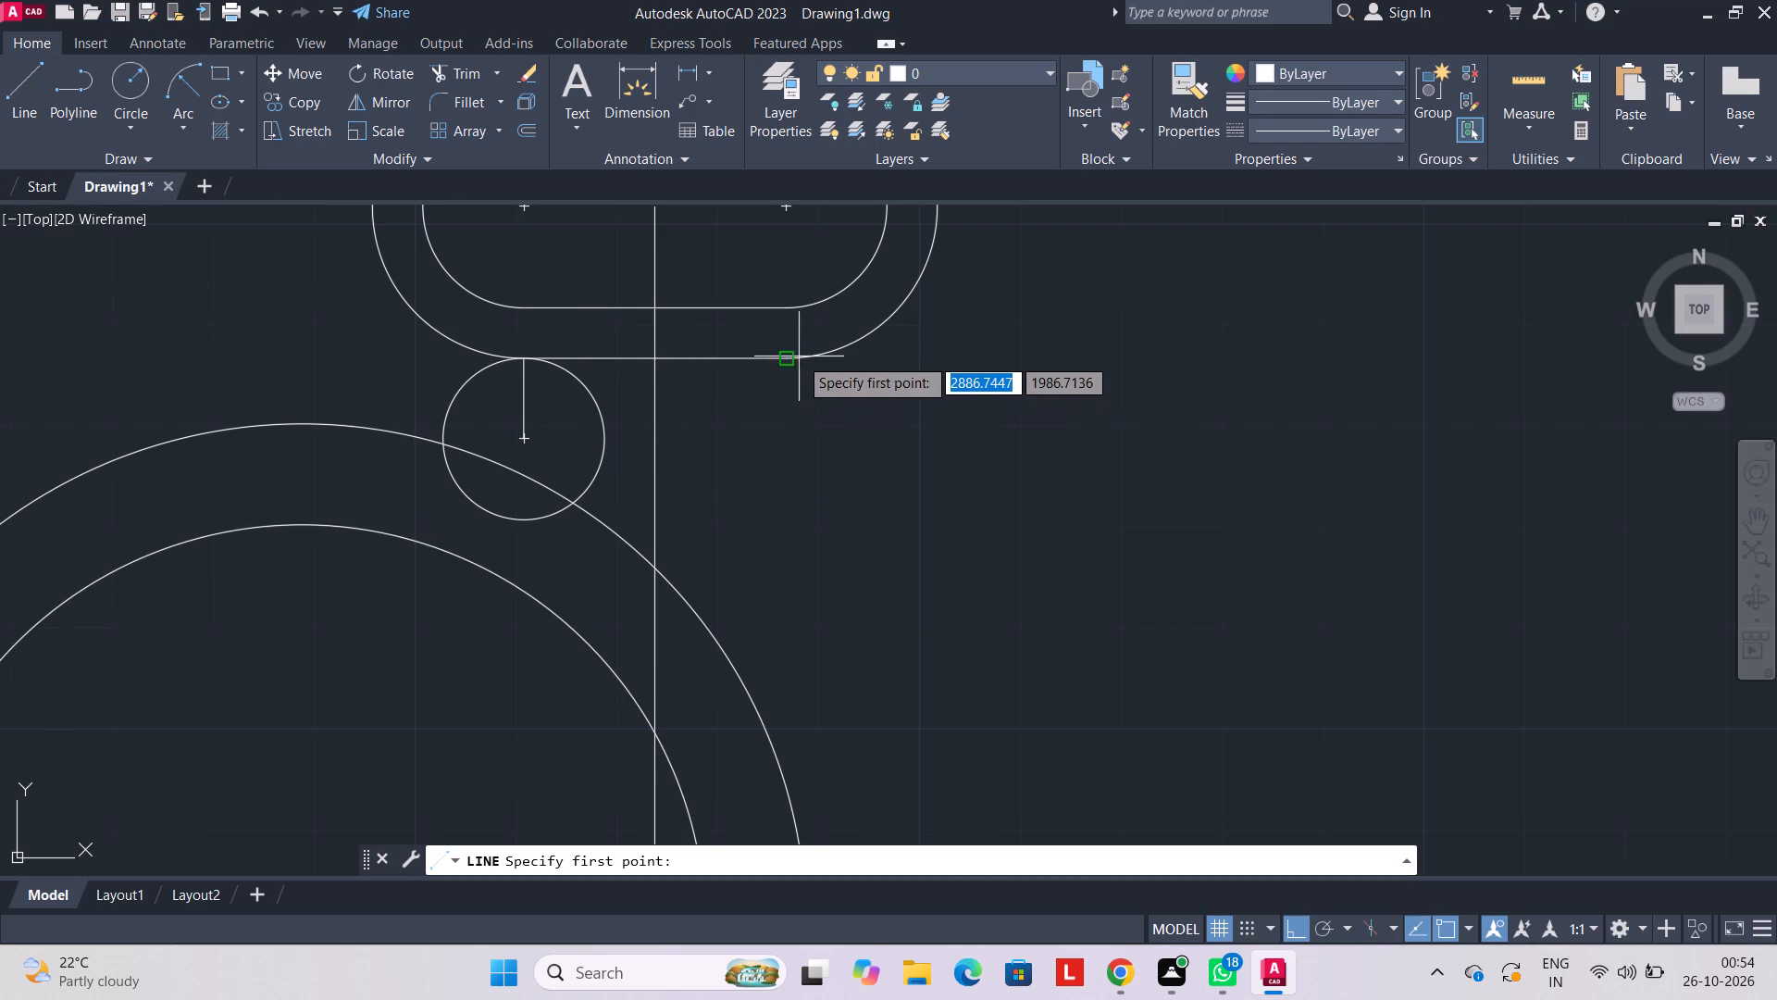
pyautogui.click(790, 360)
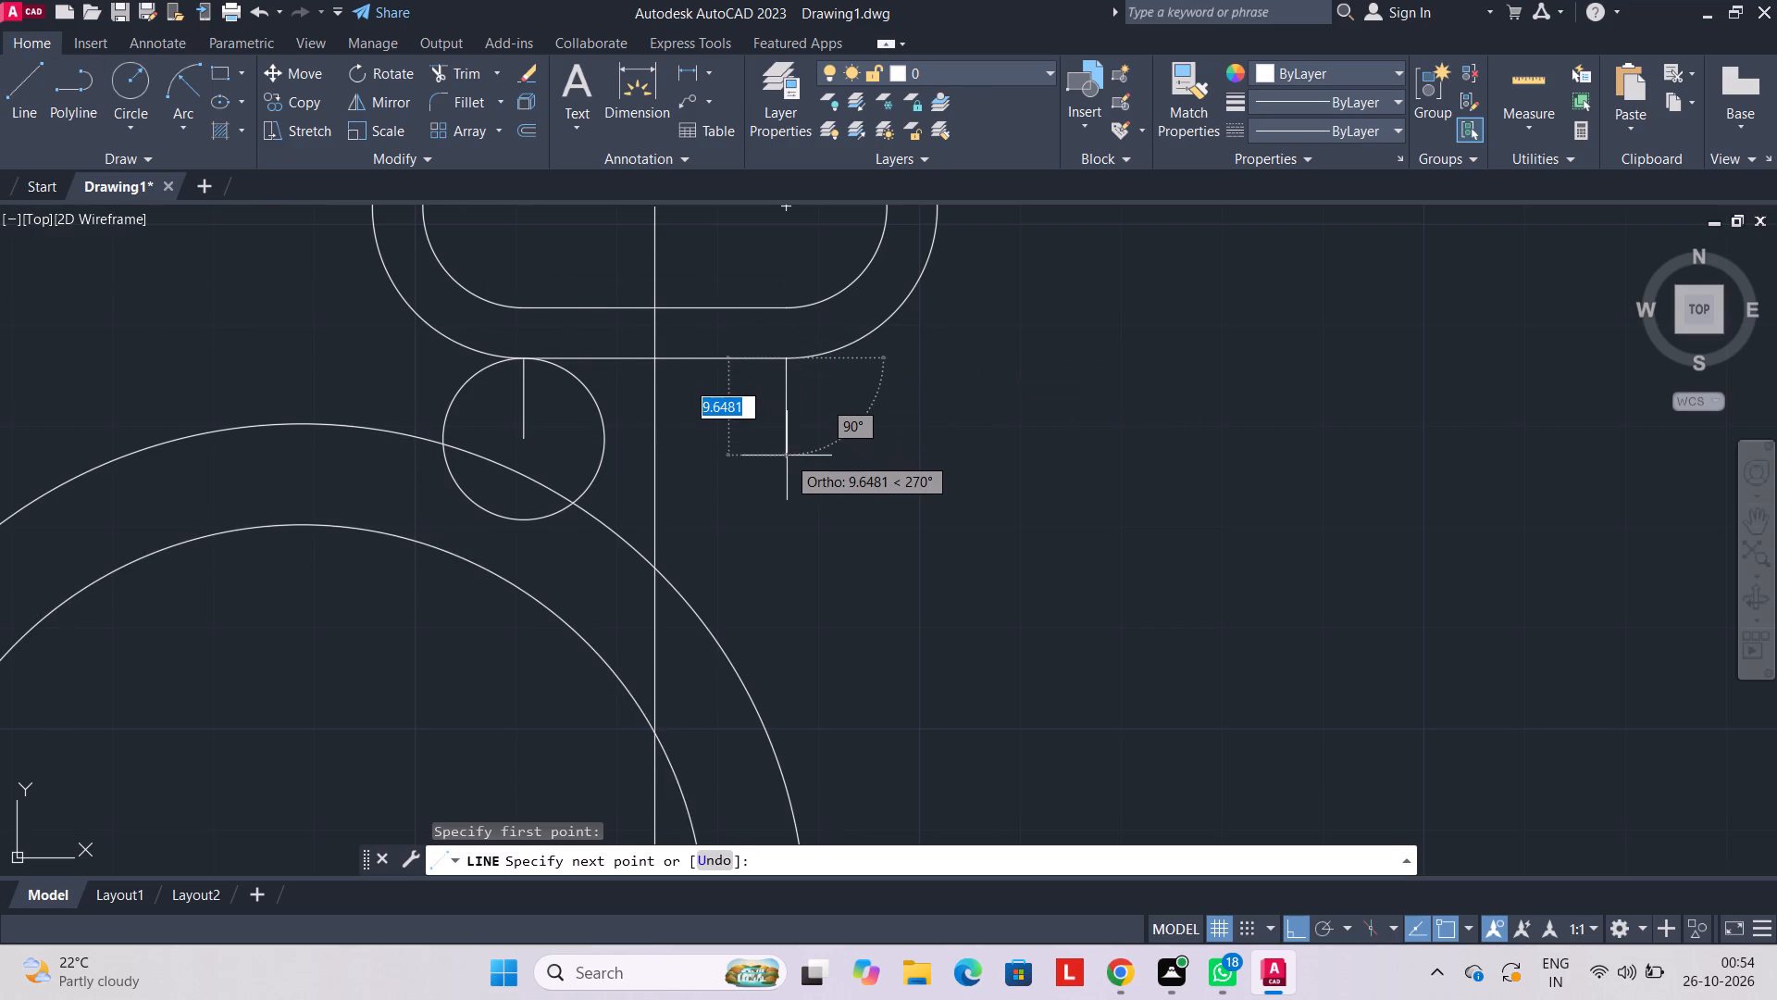
pyautogui.press('8')
pyautogui.press('Return')
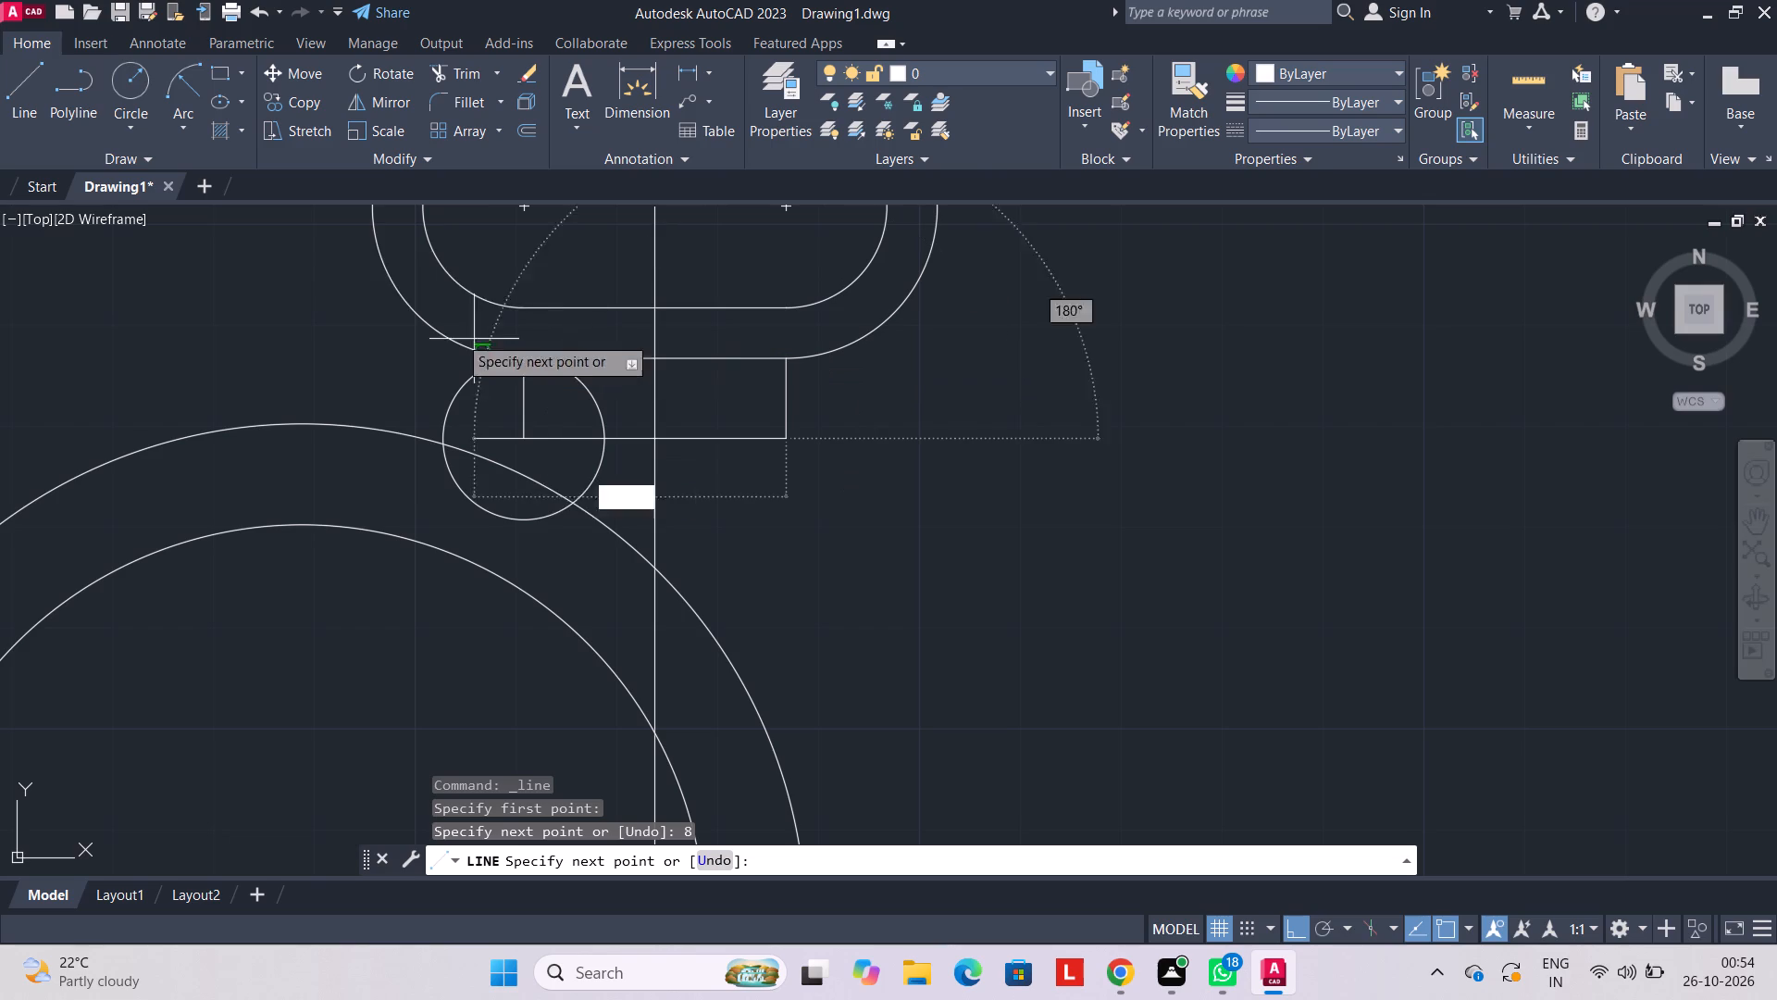
# Draw a circle of radius 8 centered on the lower end of the right short vertical line.
pyautogui.click(126, 102)
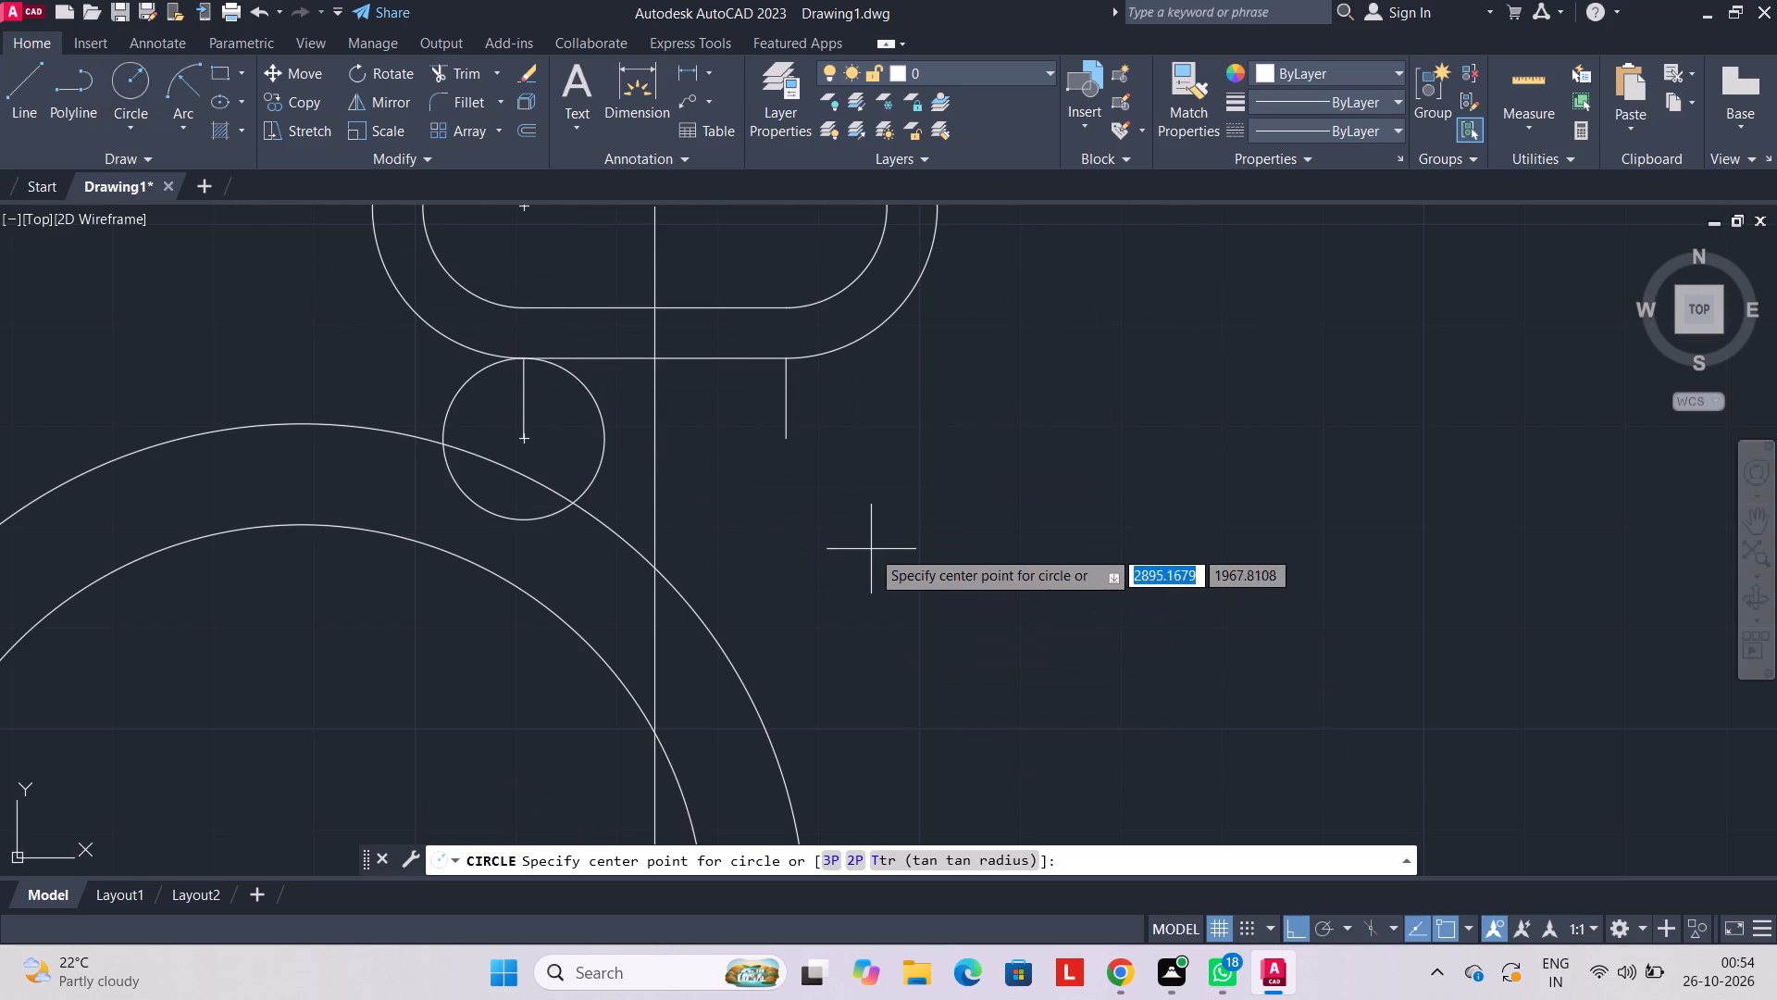
pyautogui.click(792, 444)
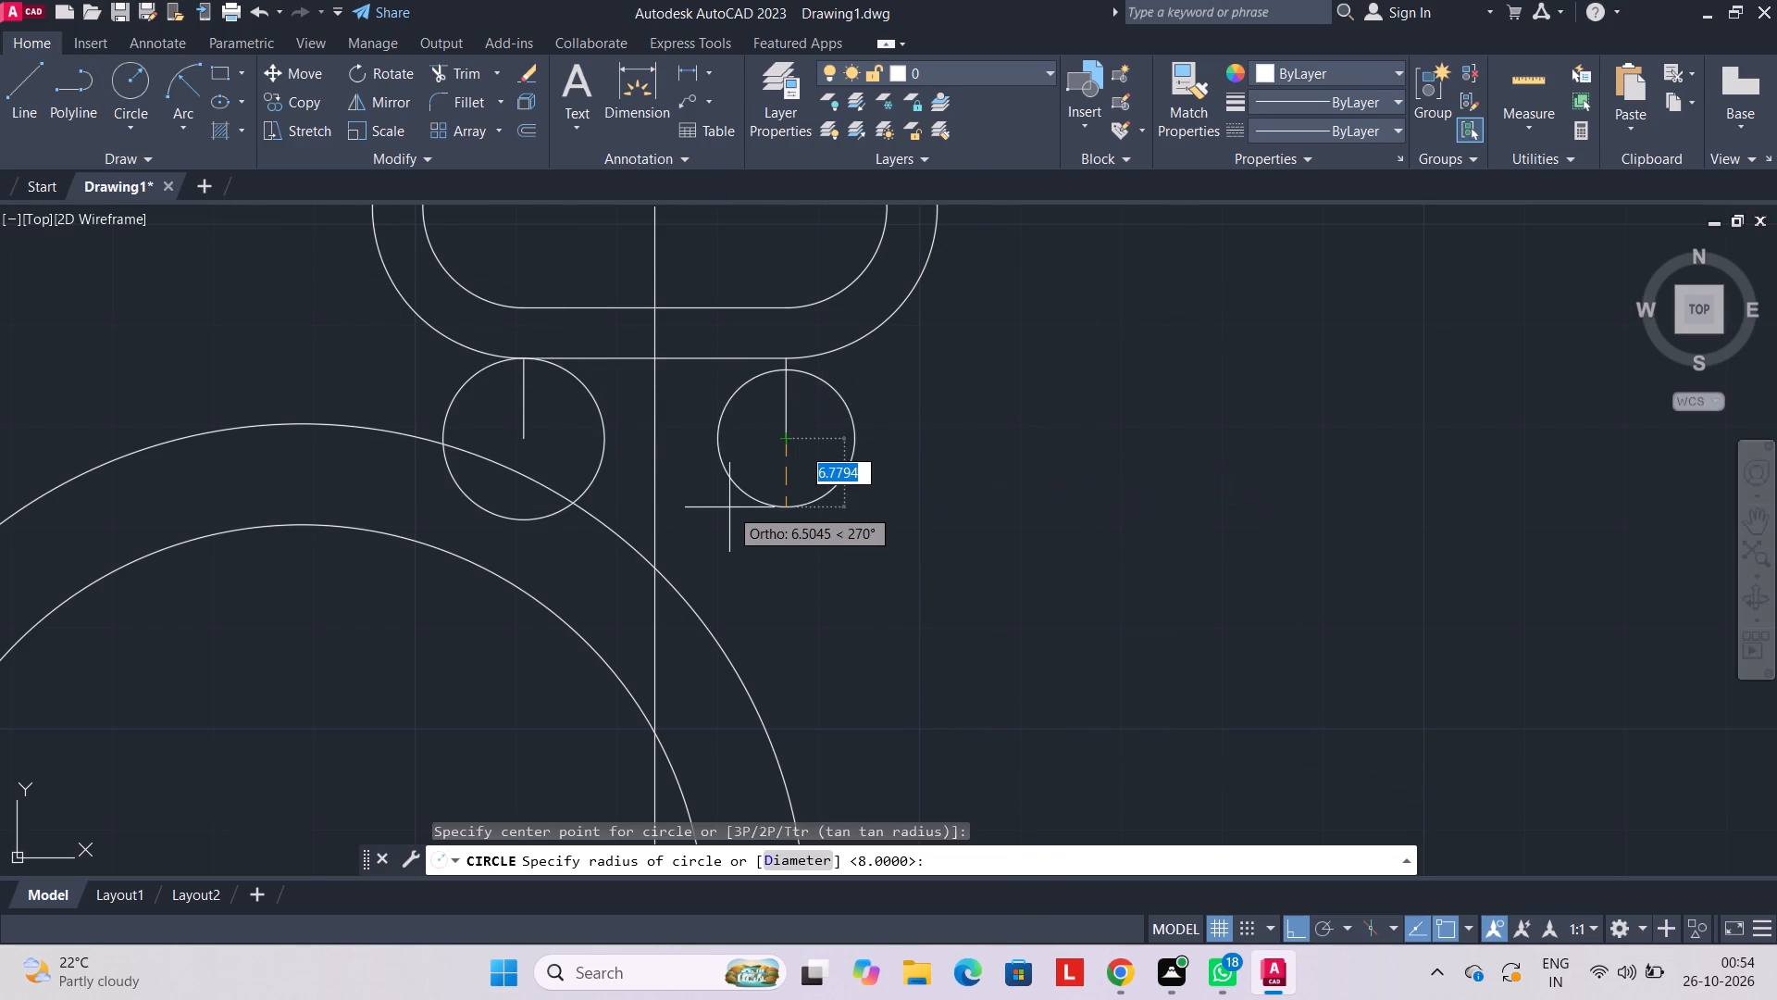
pyautogui.press('8')
pyautogui.press('Return')
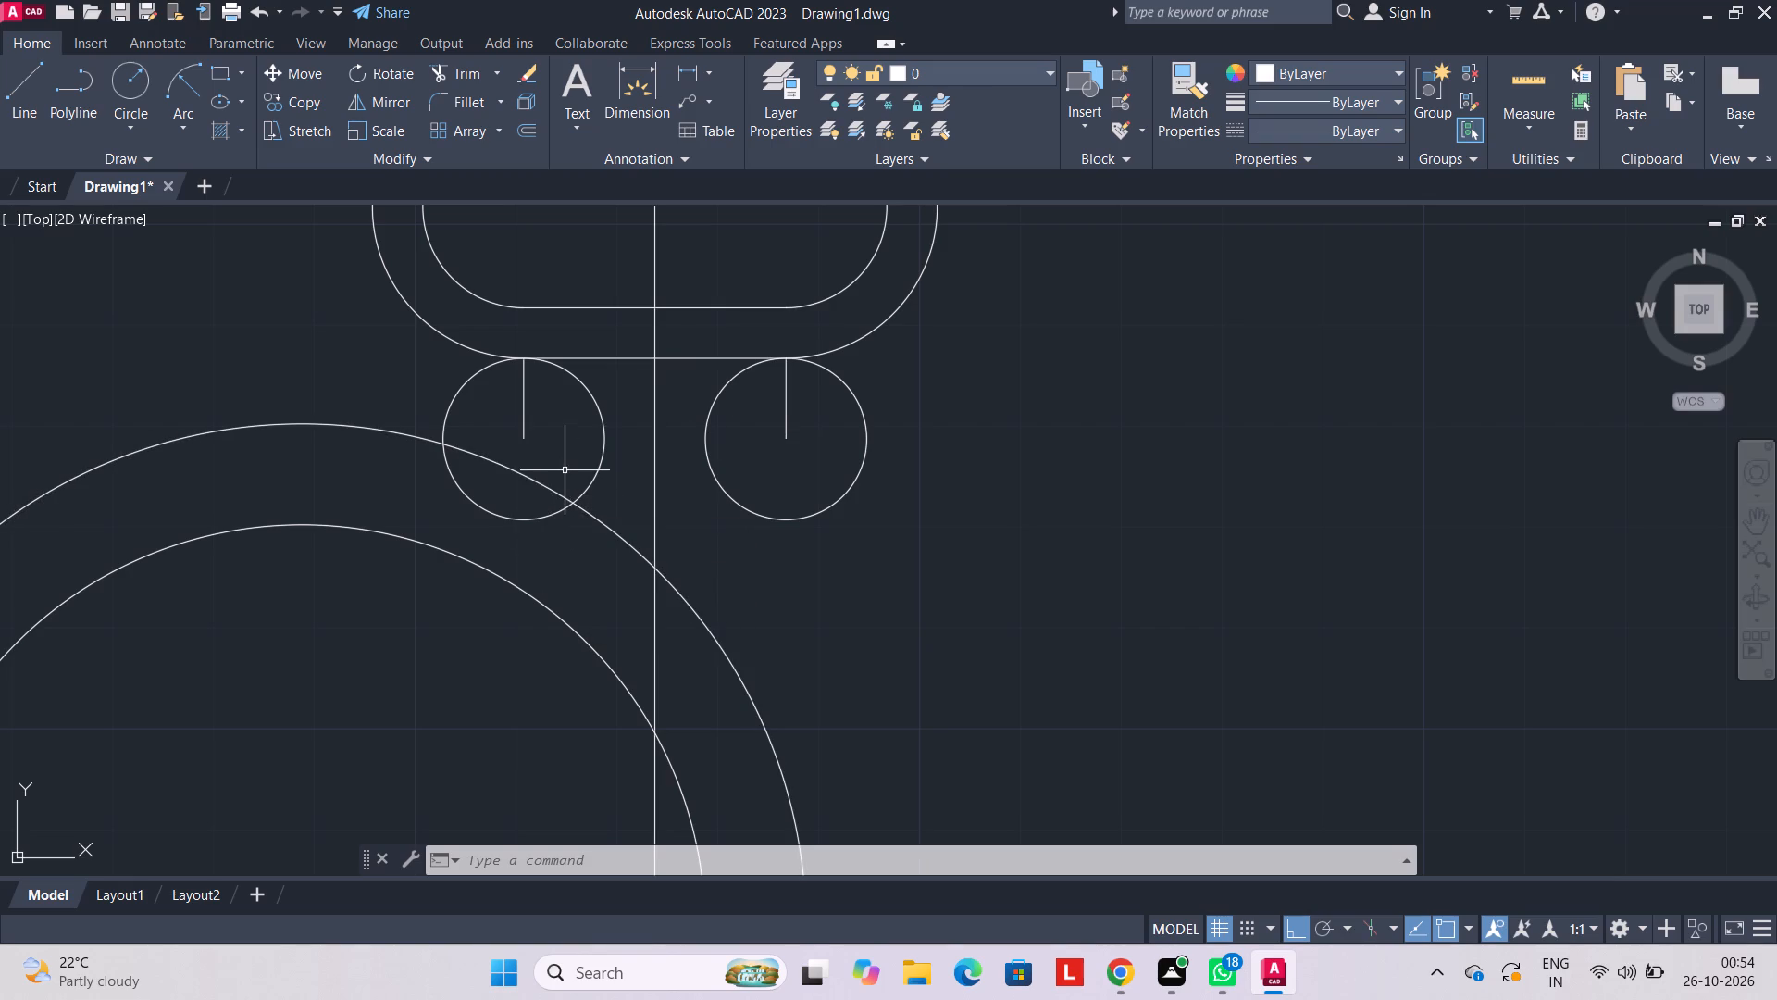
# Trim away the left radius-8 circle's inner side between the slot's lower edge and the large outer circle.
pyautogui.scroll(1, 615, 541)
pyautogui.scroll(-2, 630, 521)
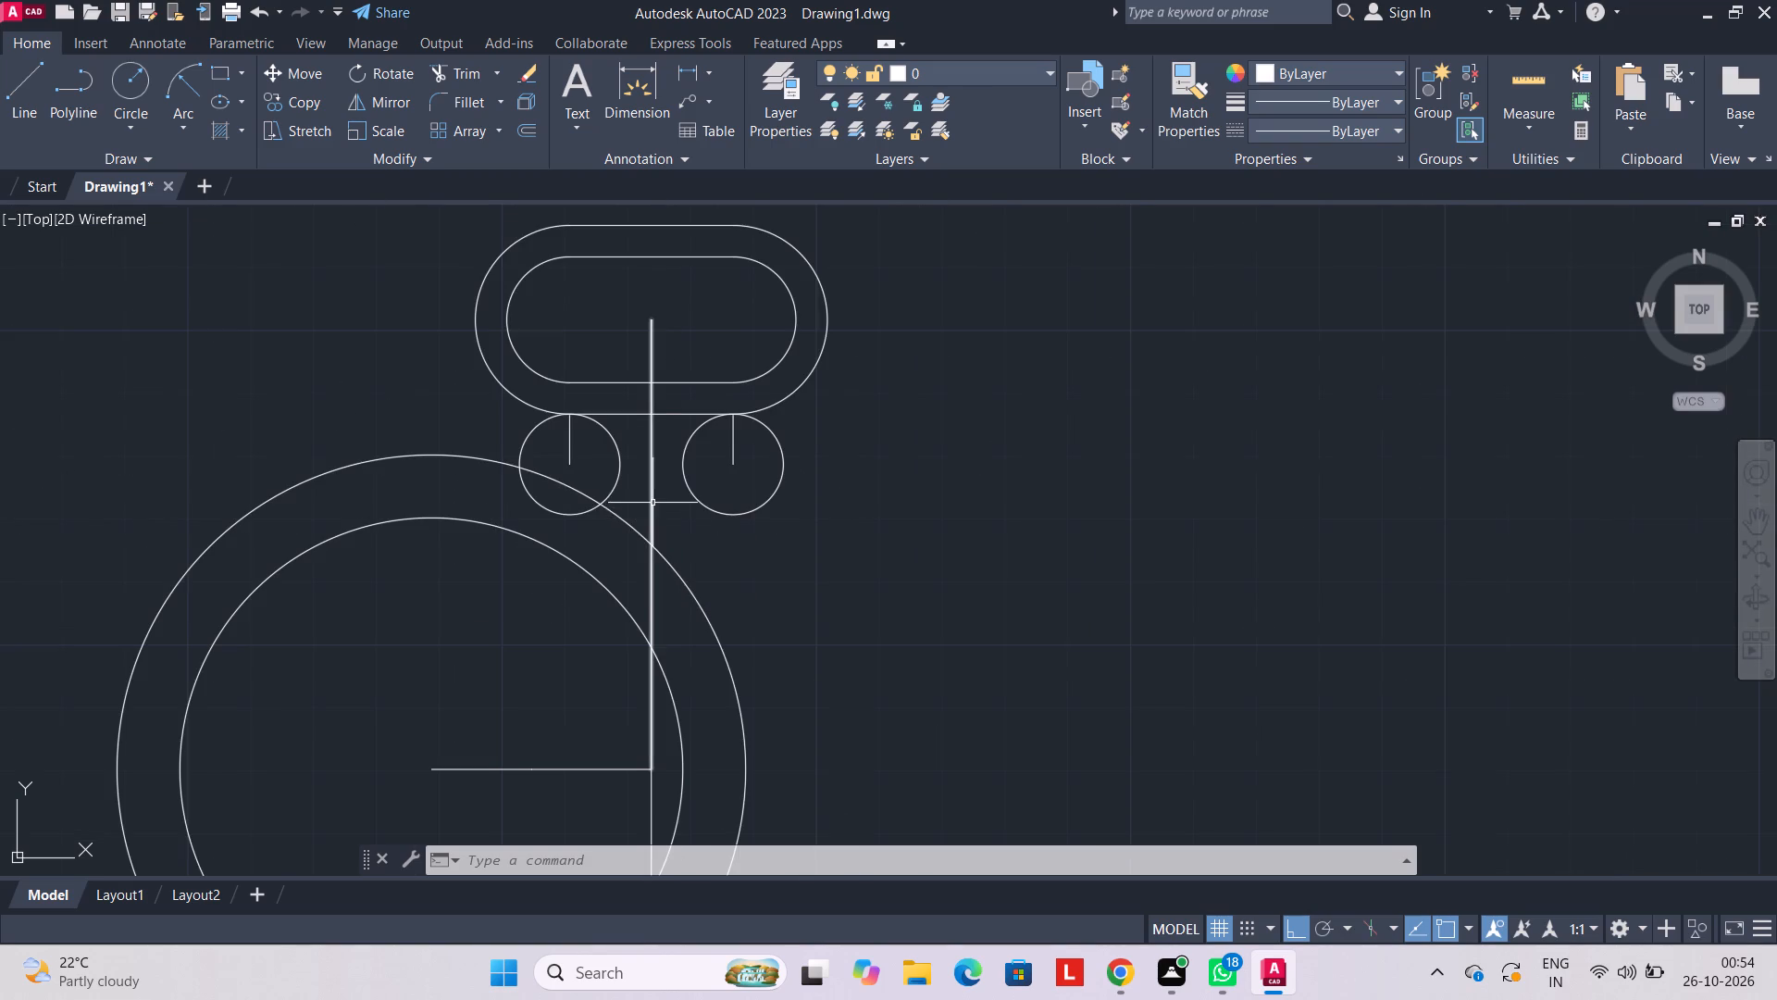
pyautogui.click(456, 65)
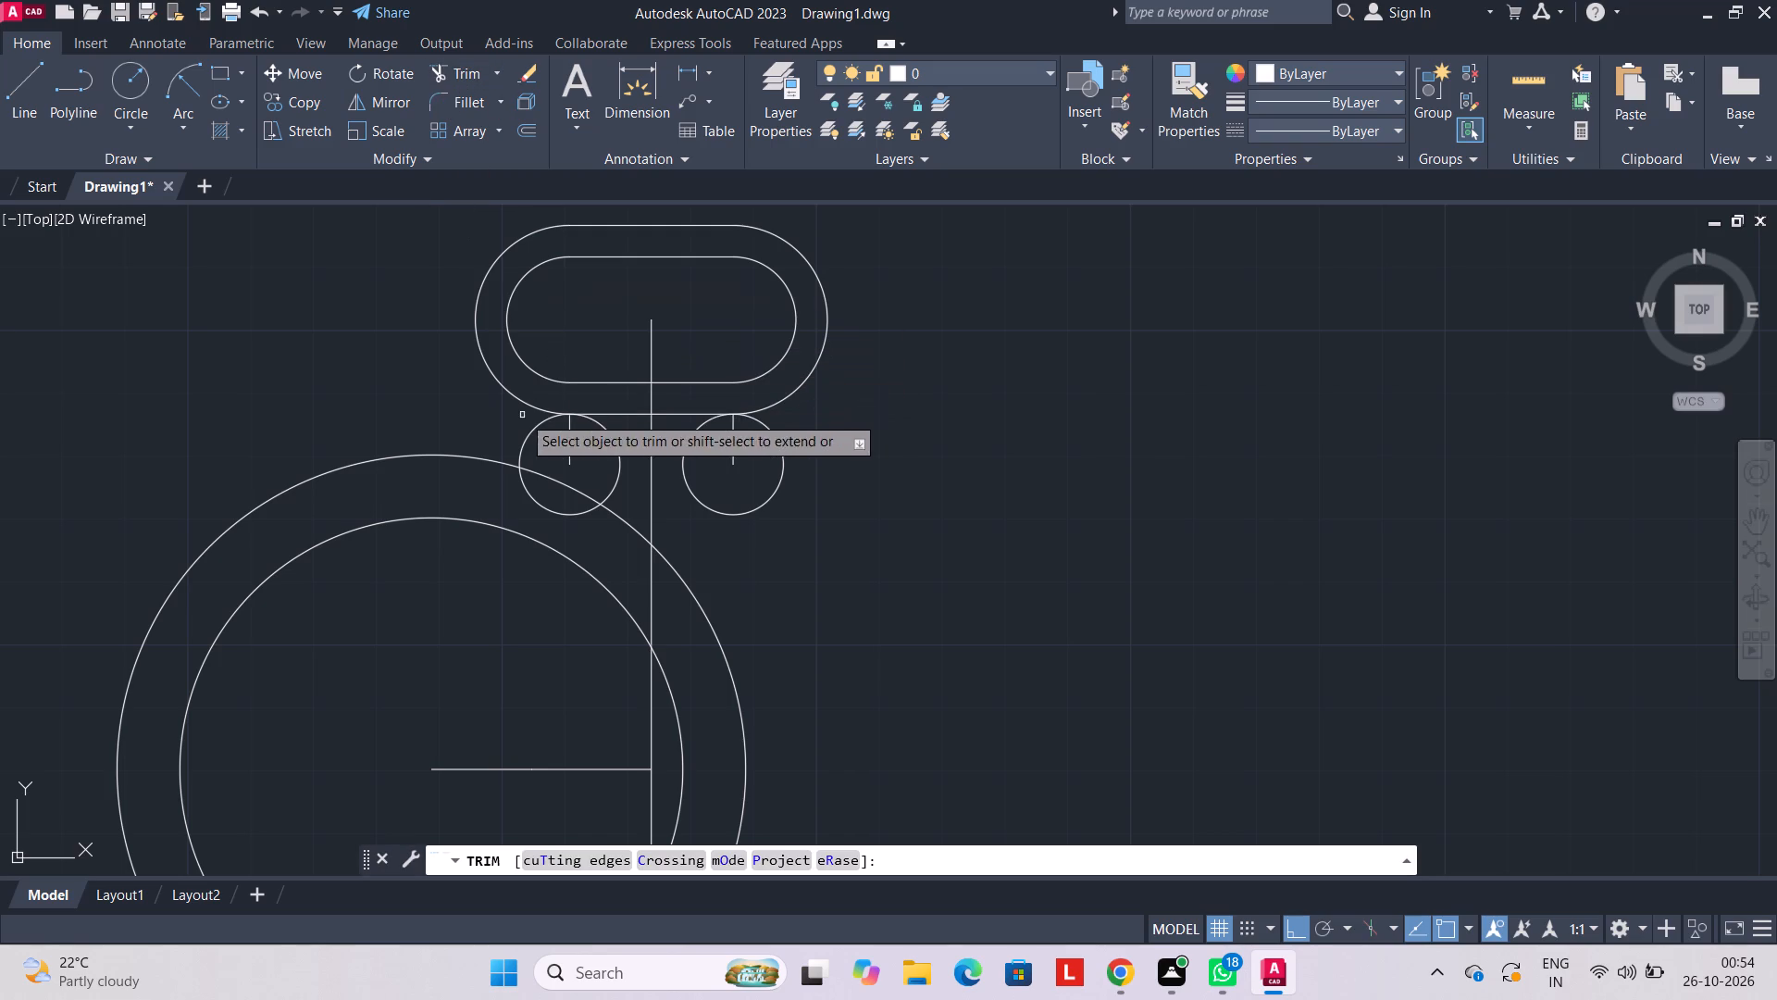
pyautogui.click(623, 464)
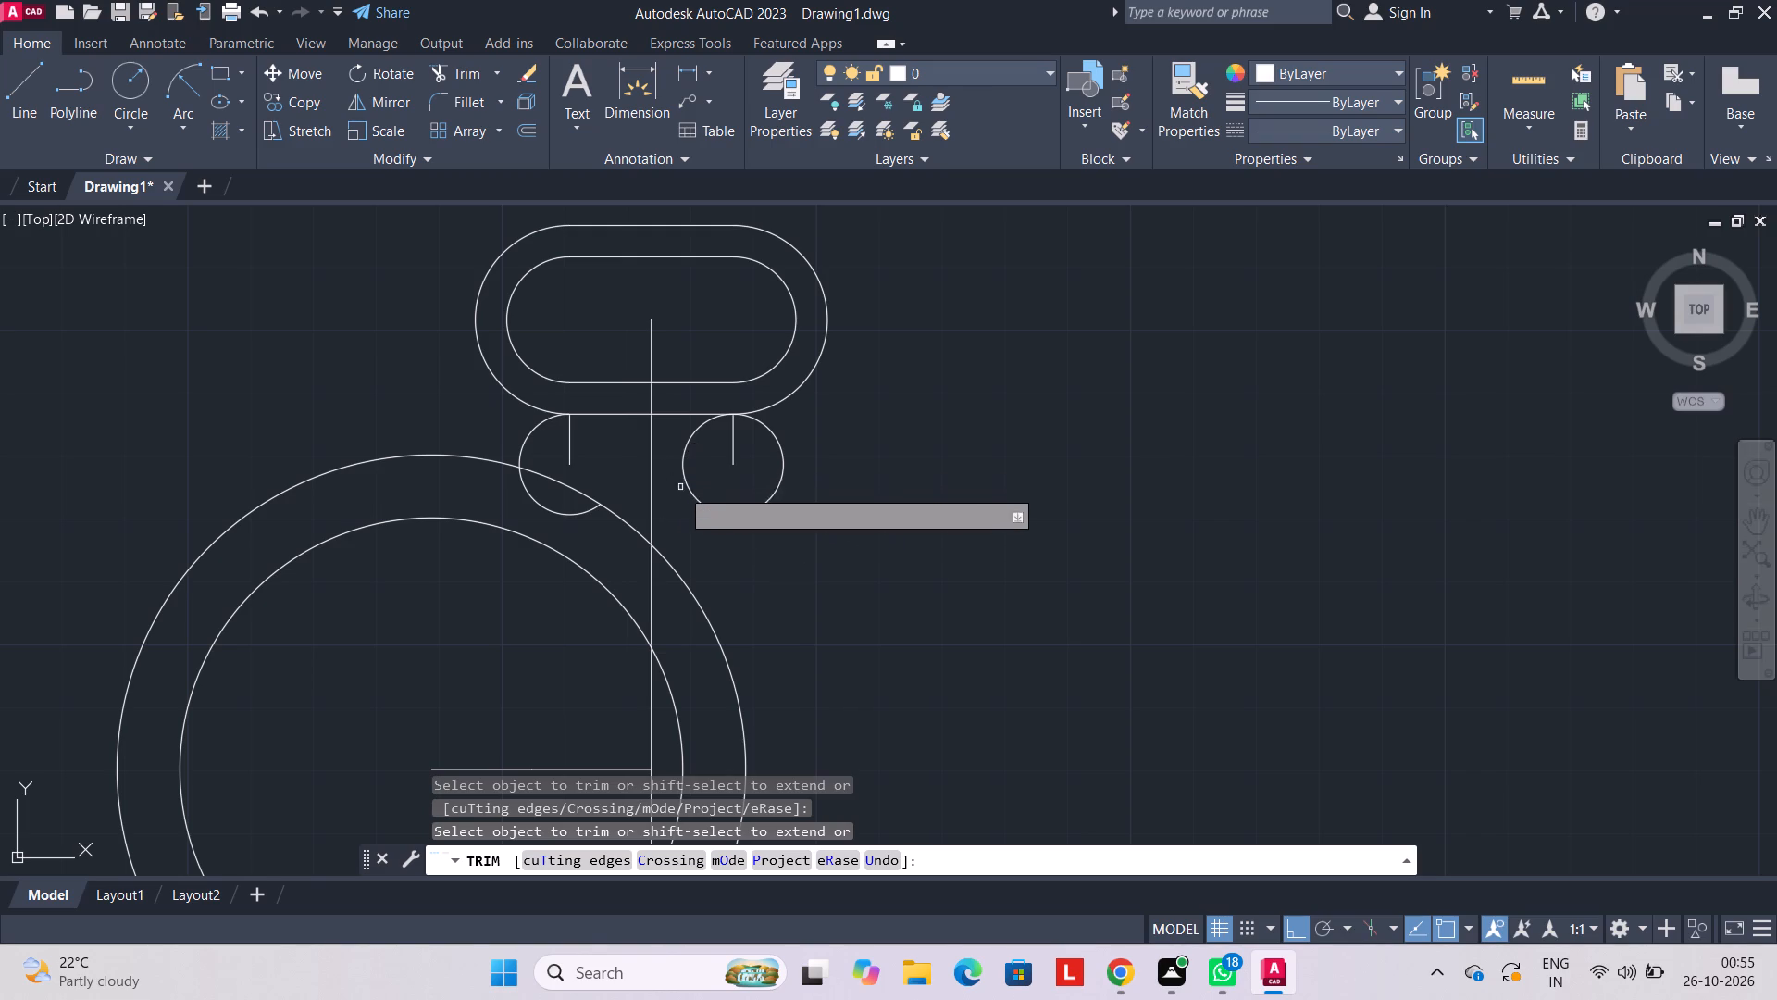
# Draw a vertical line from the right radius-8 circle's center downward past the circle's bottom.
pyautogui.click(29, 97)
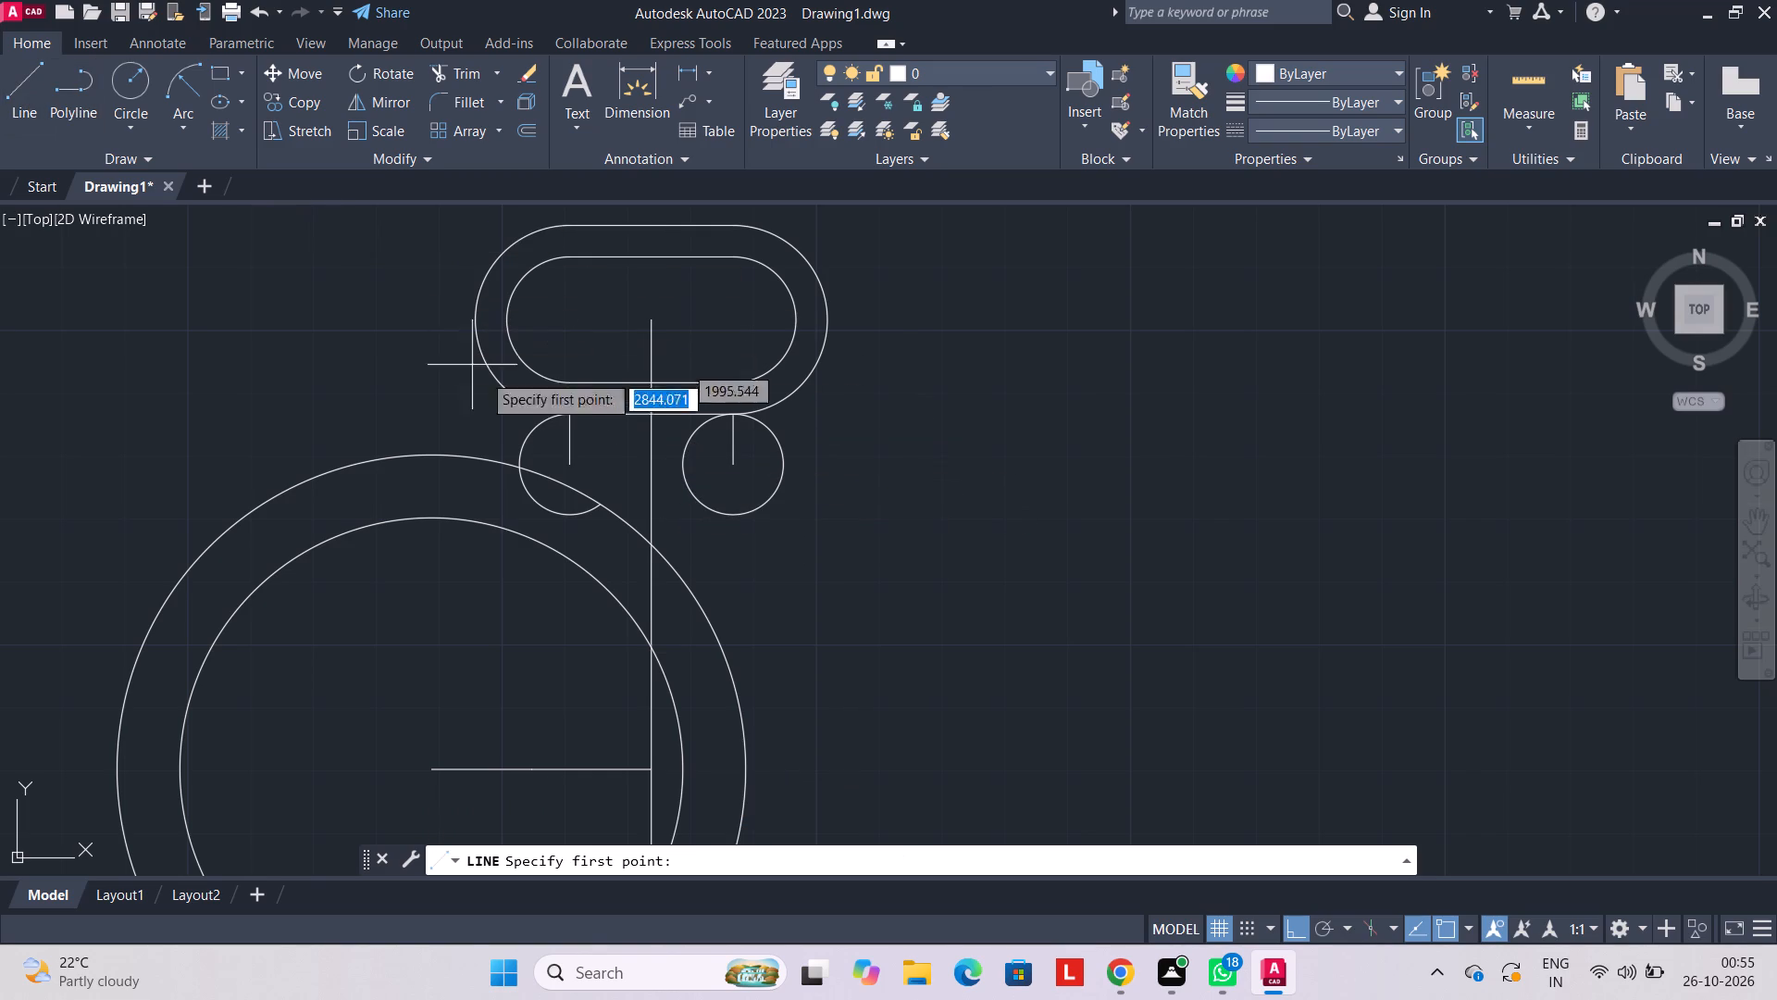
pyautogui.click(729, 459)
pyautogui.click(727, 556)
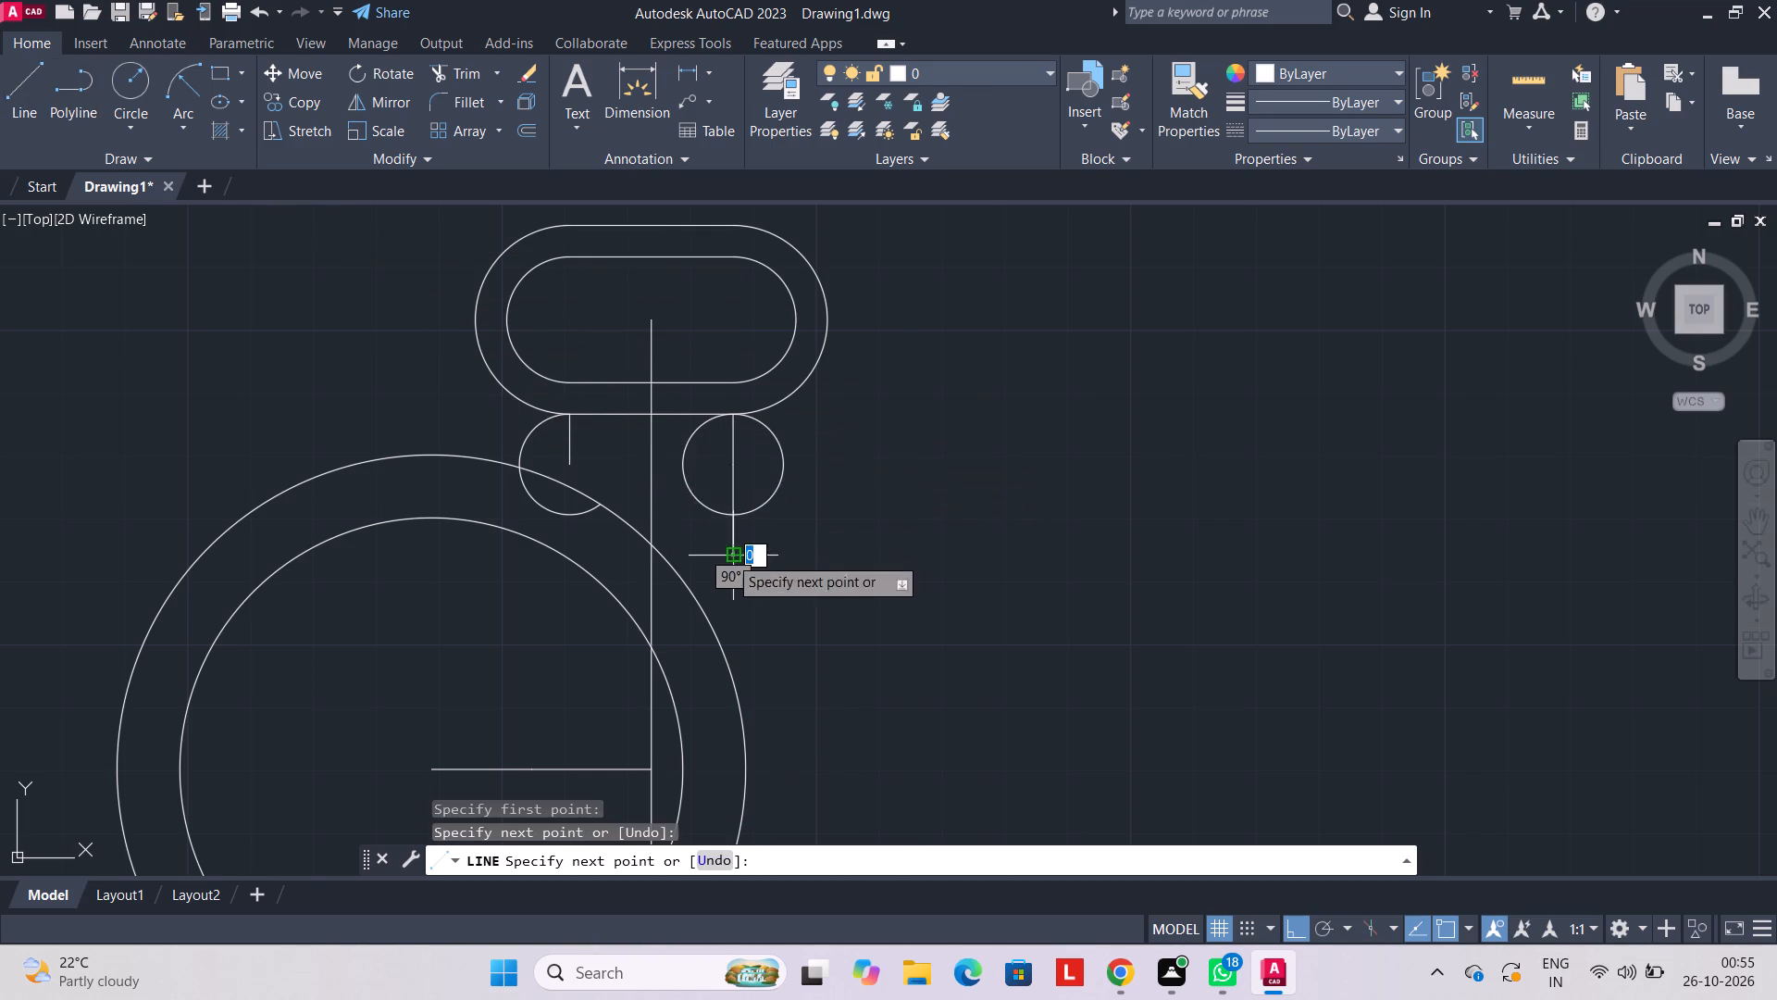
# Trim away the right radius-8 circle's inner half and the vertical construction lines through its center.
pyautogui.click(451, 75)
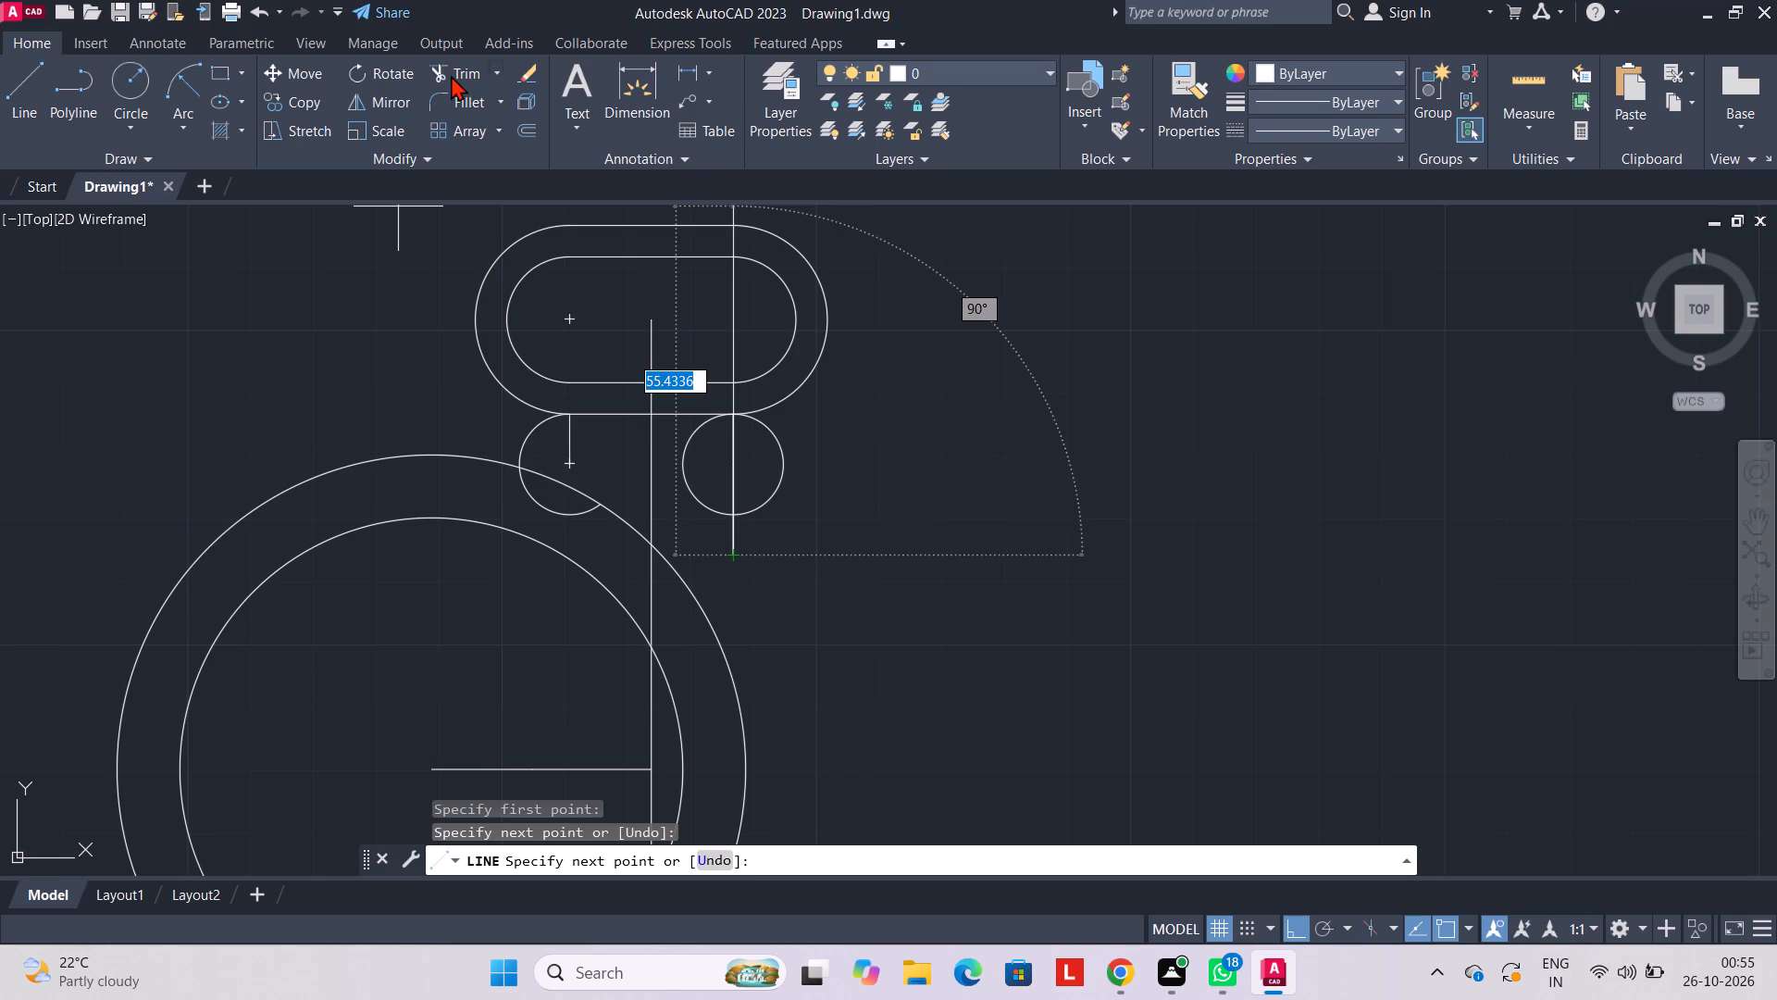
pyautogui.click(682, 473)
pyautogui.click(732, 531)
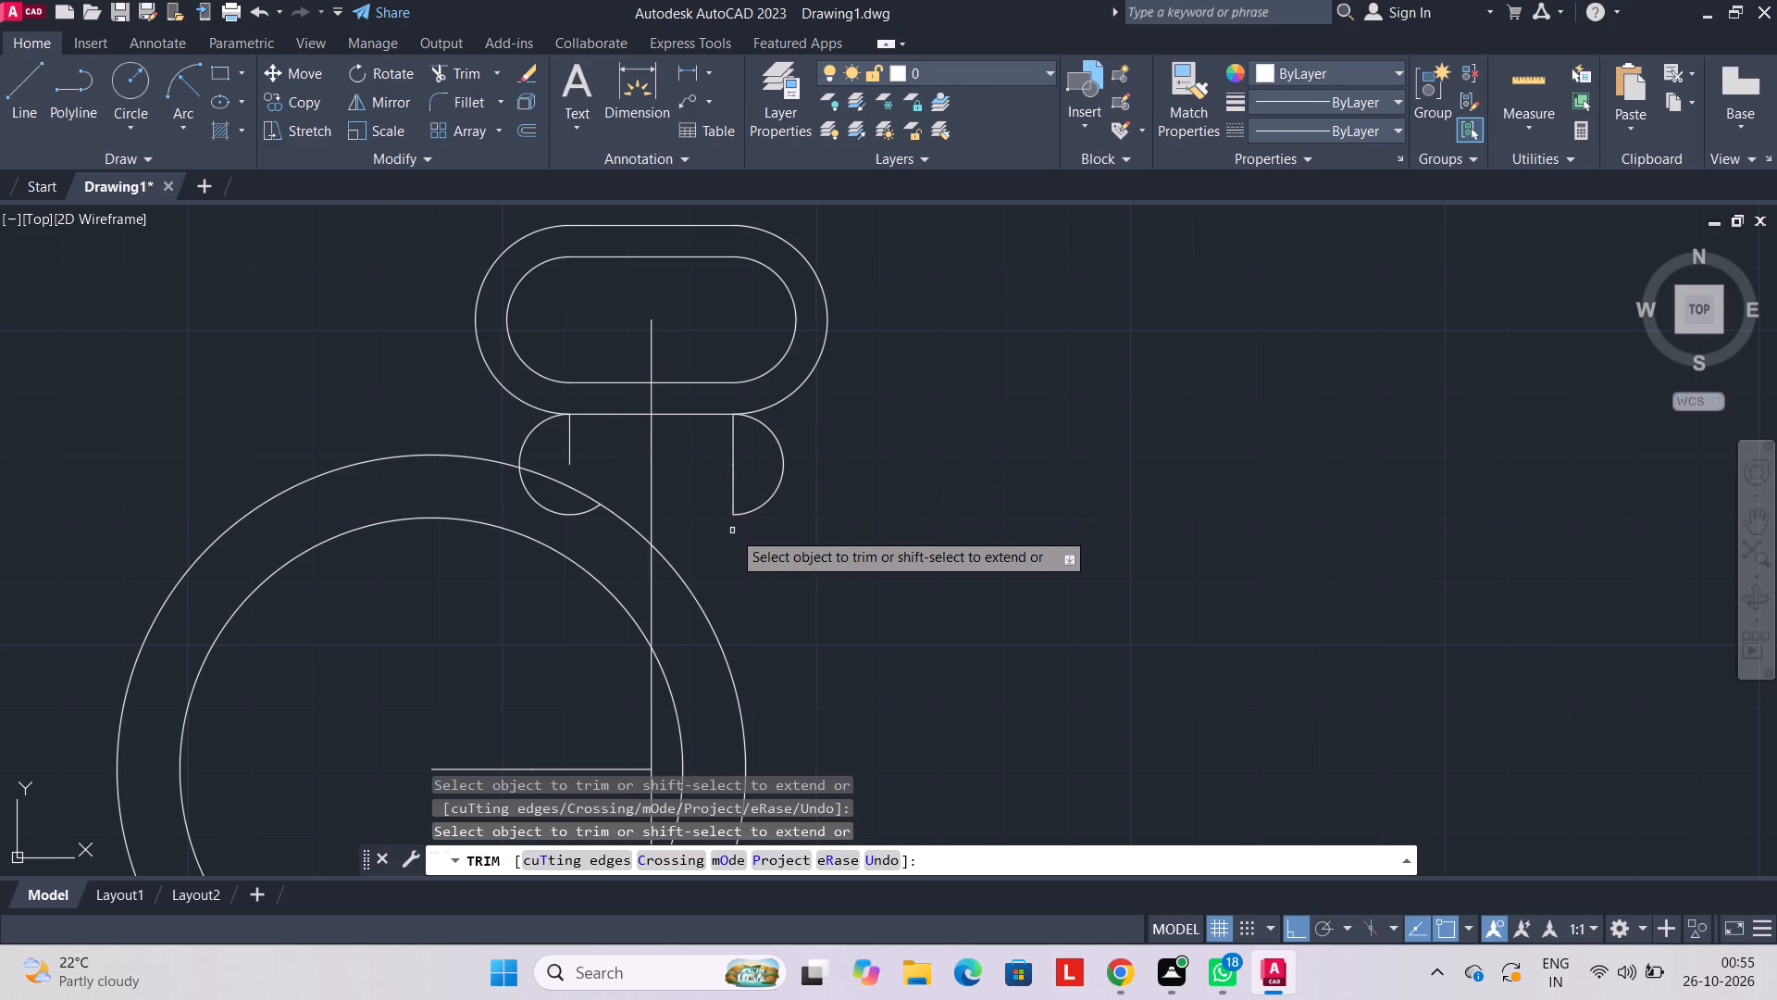
pyautogui.click(731, 481)
pyautogui.click(736, 450)
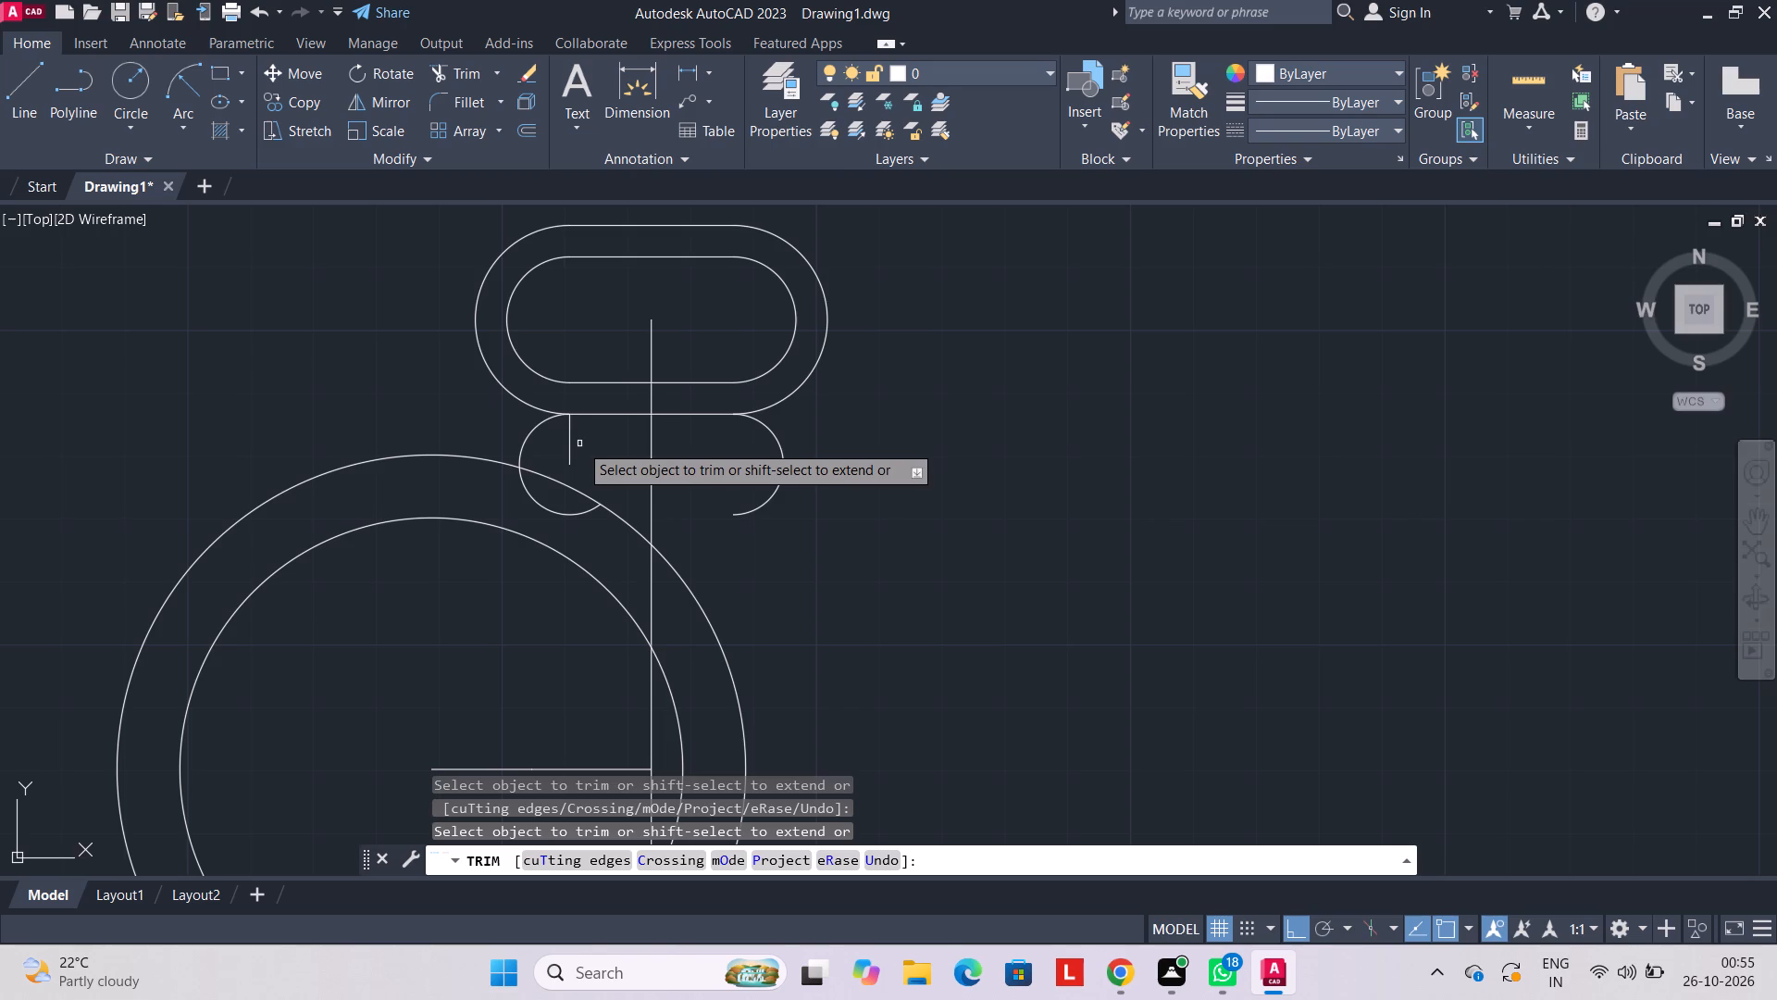
# Trim away the left short vertical line and the left radius-8 circle's arc lying inside the large outer circle.
pyautogui.click(570, 441)
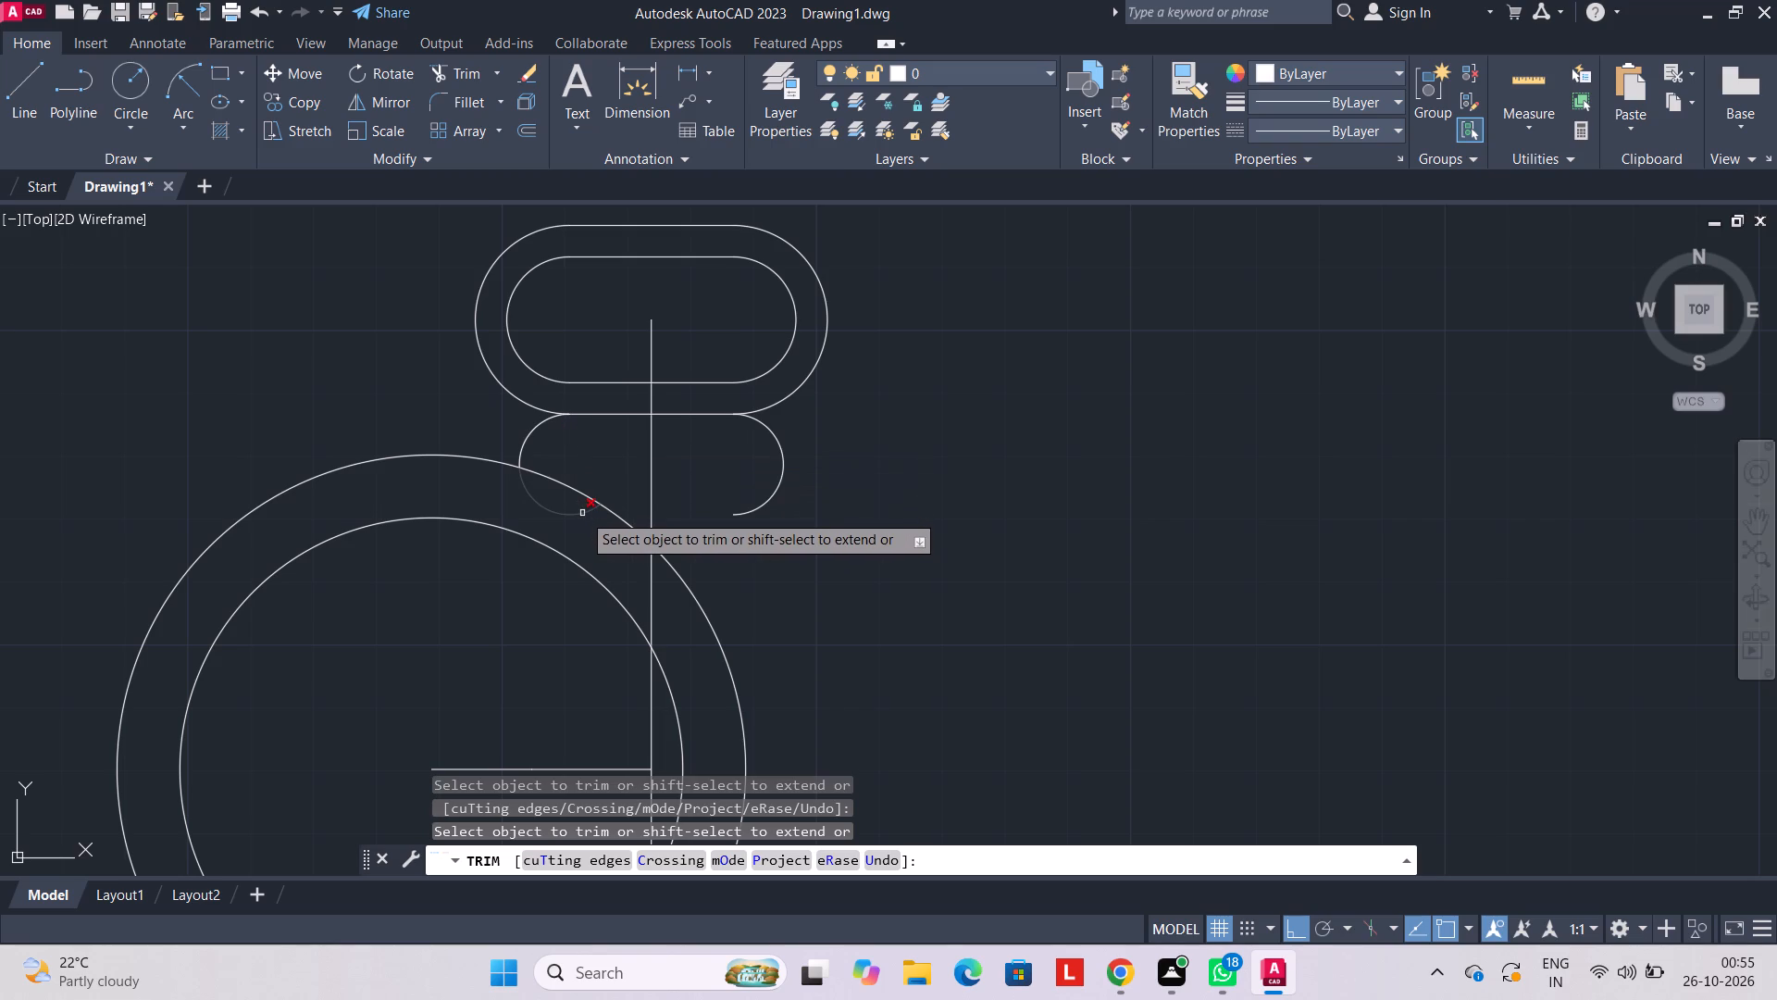
pyautogui.click(582, 513)
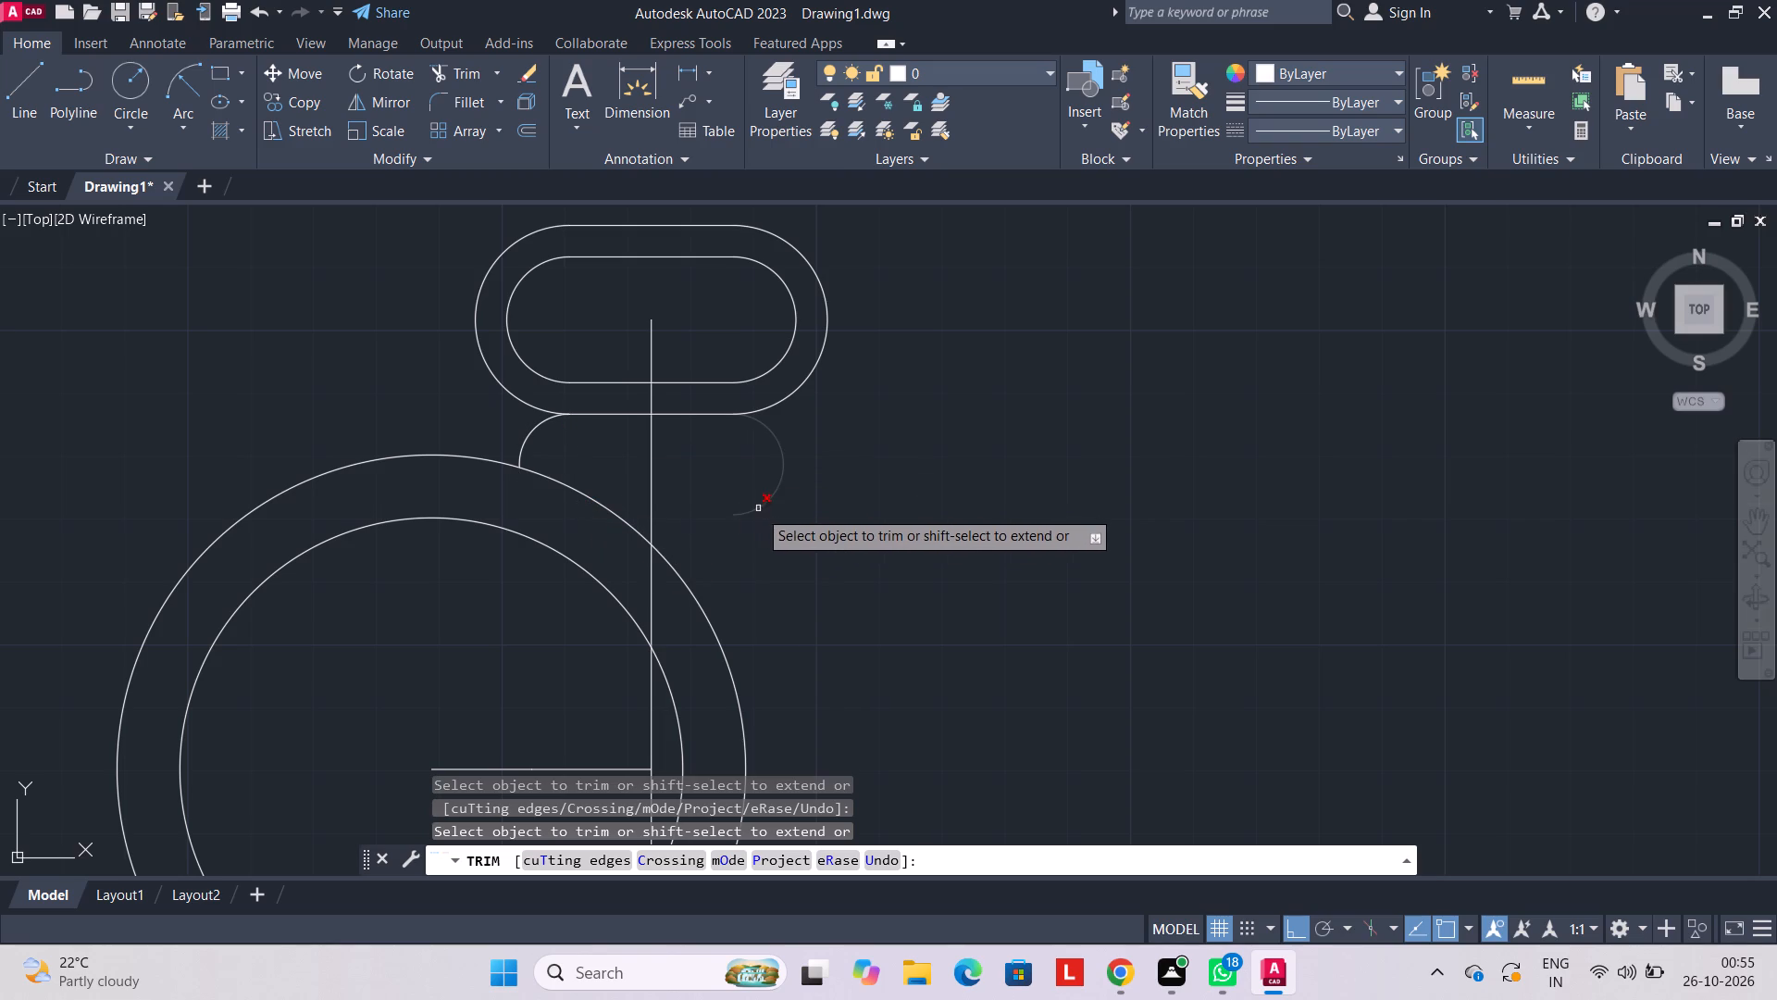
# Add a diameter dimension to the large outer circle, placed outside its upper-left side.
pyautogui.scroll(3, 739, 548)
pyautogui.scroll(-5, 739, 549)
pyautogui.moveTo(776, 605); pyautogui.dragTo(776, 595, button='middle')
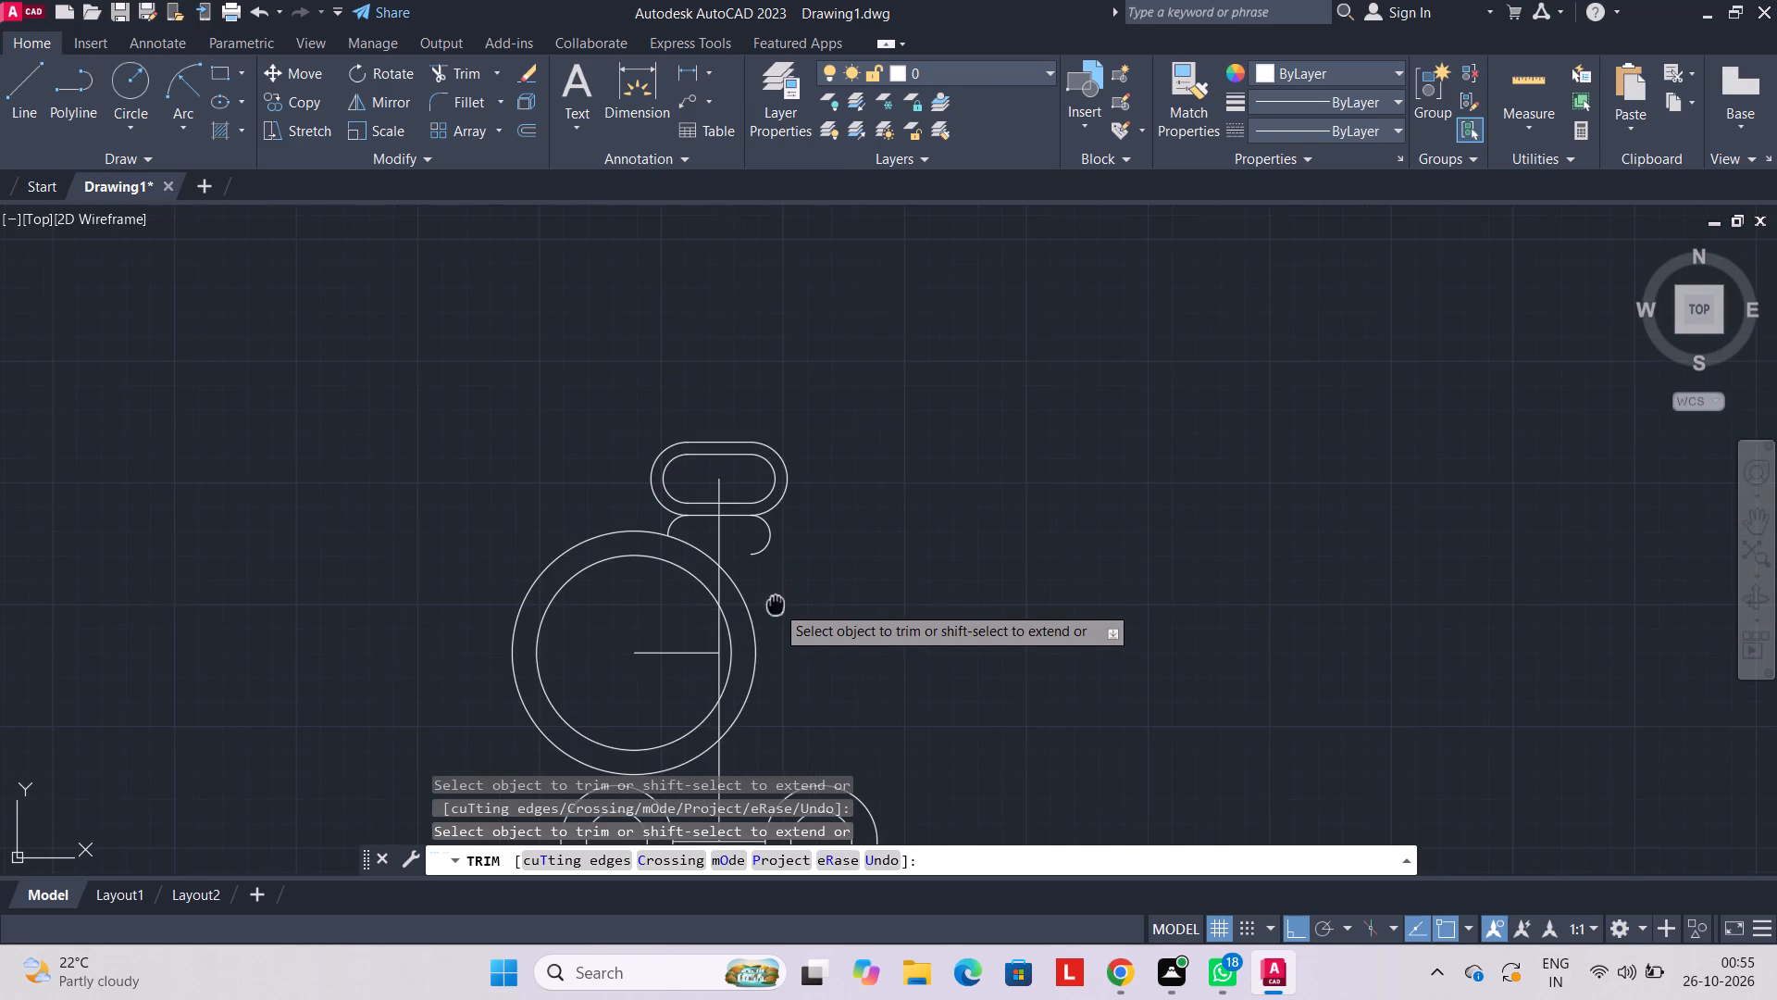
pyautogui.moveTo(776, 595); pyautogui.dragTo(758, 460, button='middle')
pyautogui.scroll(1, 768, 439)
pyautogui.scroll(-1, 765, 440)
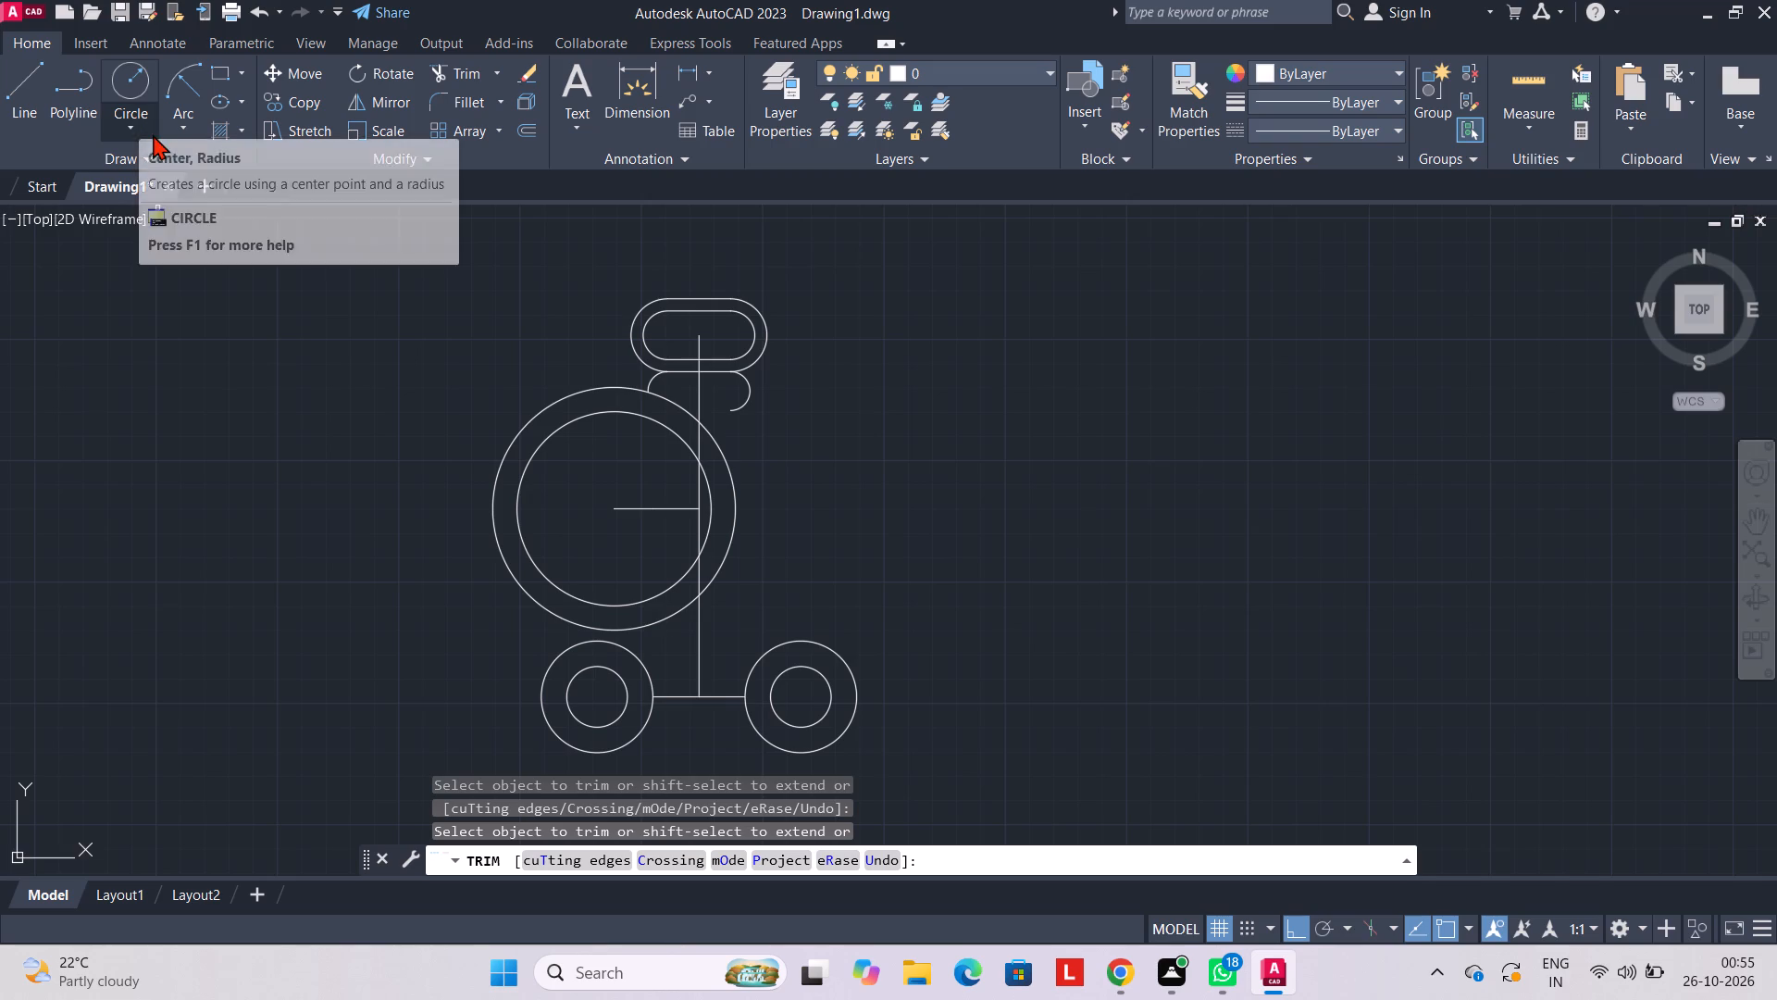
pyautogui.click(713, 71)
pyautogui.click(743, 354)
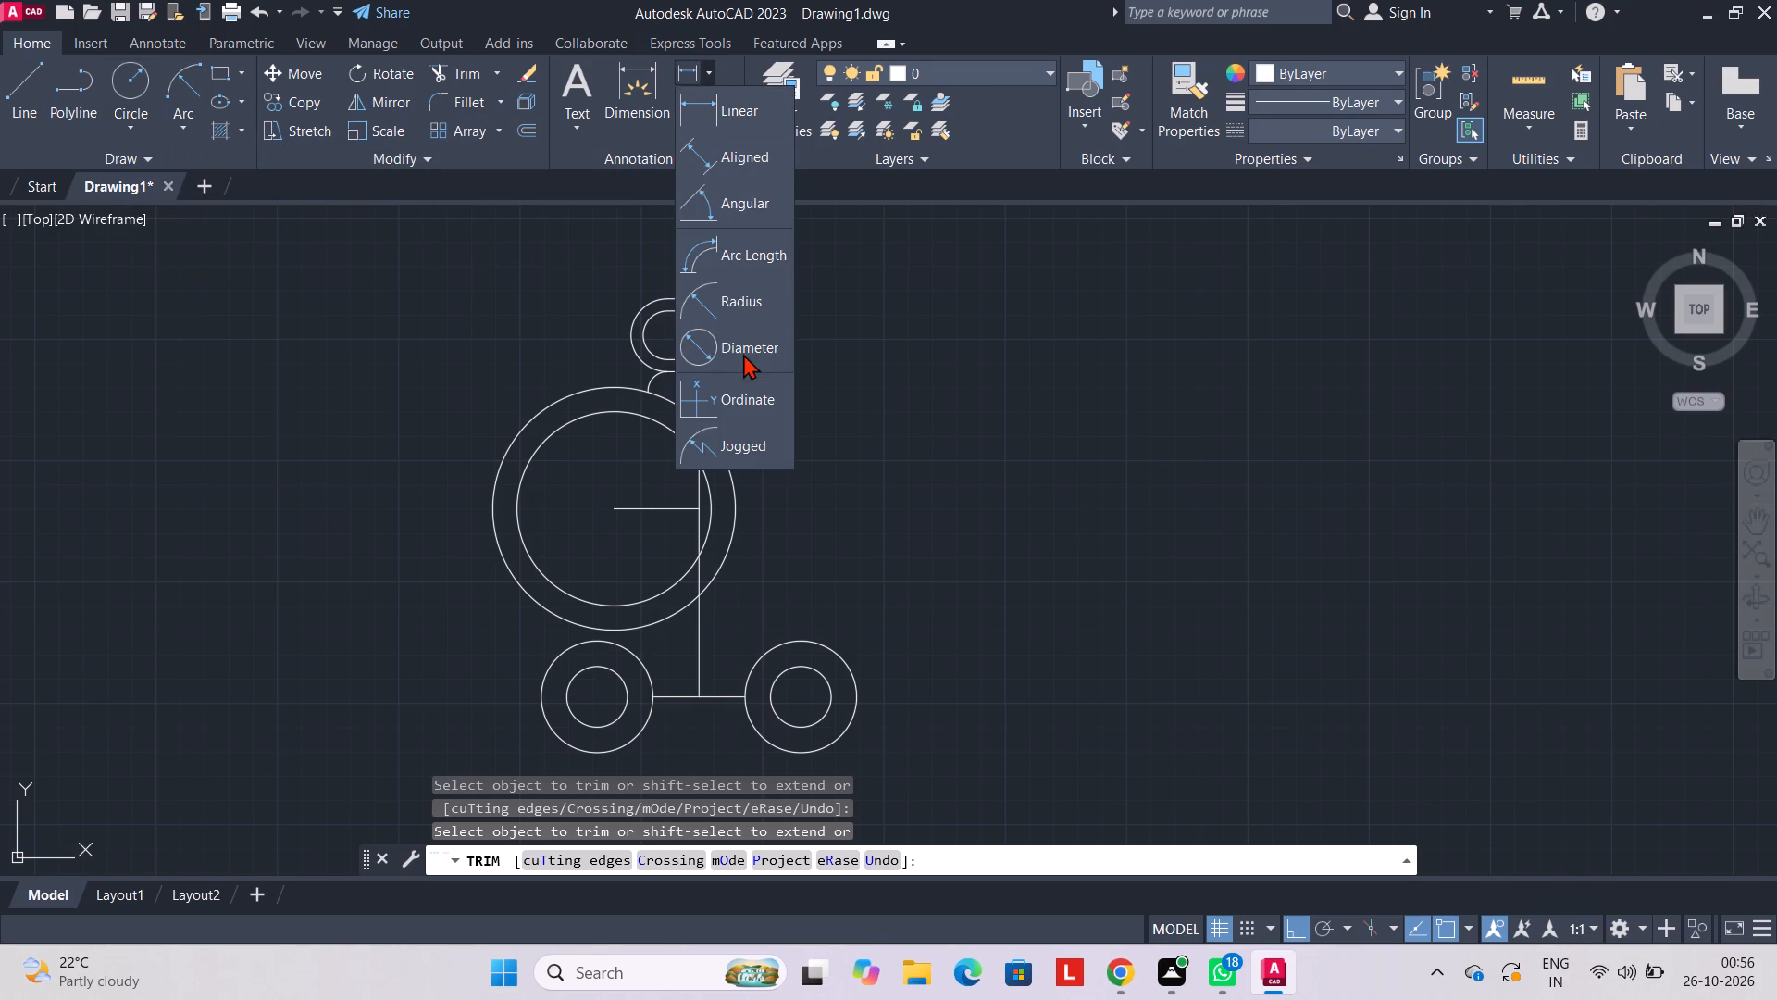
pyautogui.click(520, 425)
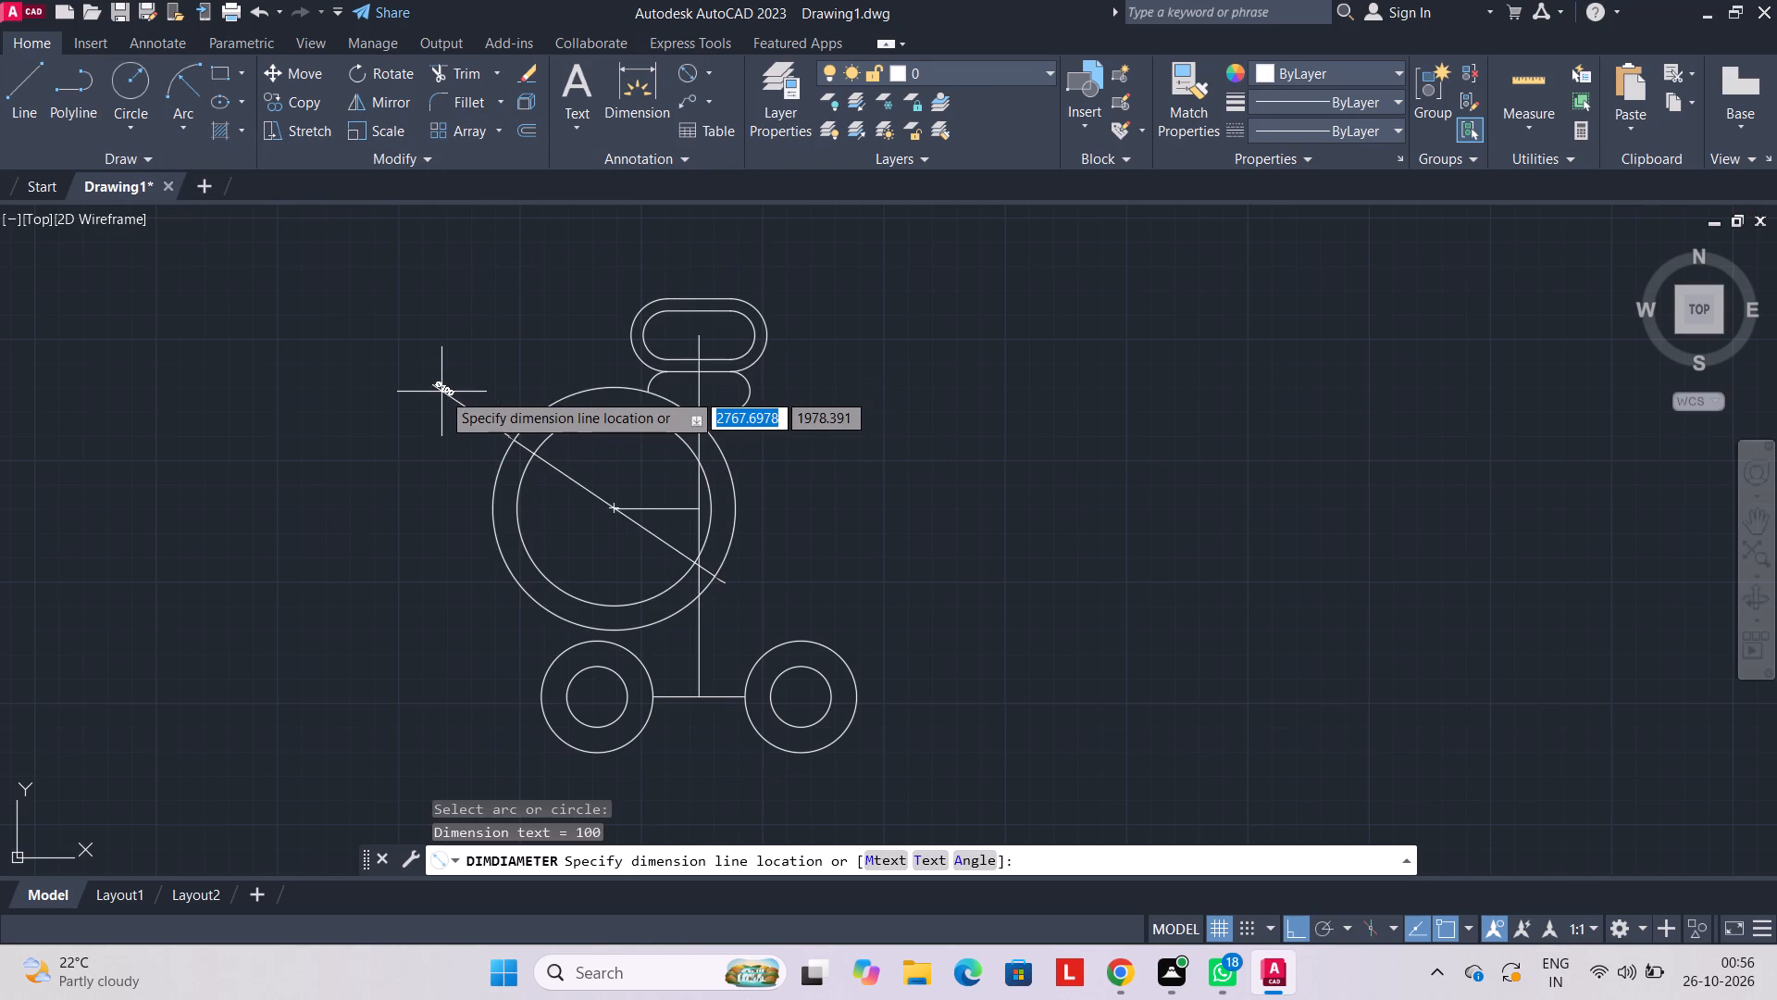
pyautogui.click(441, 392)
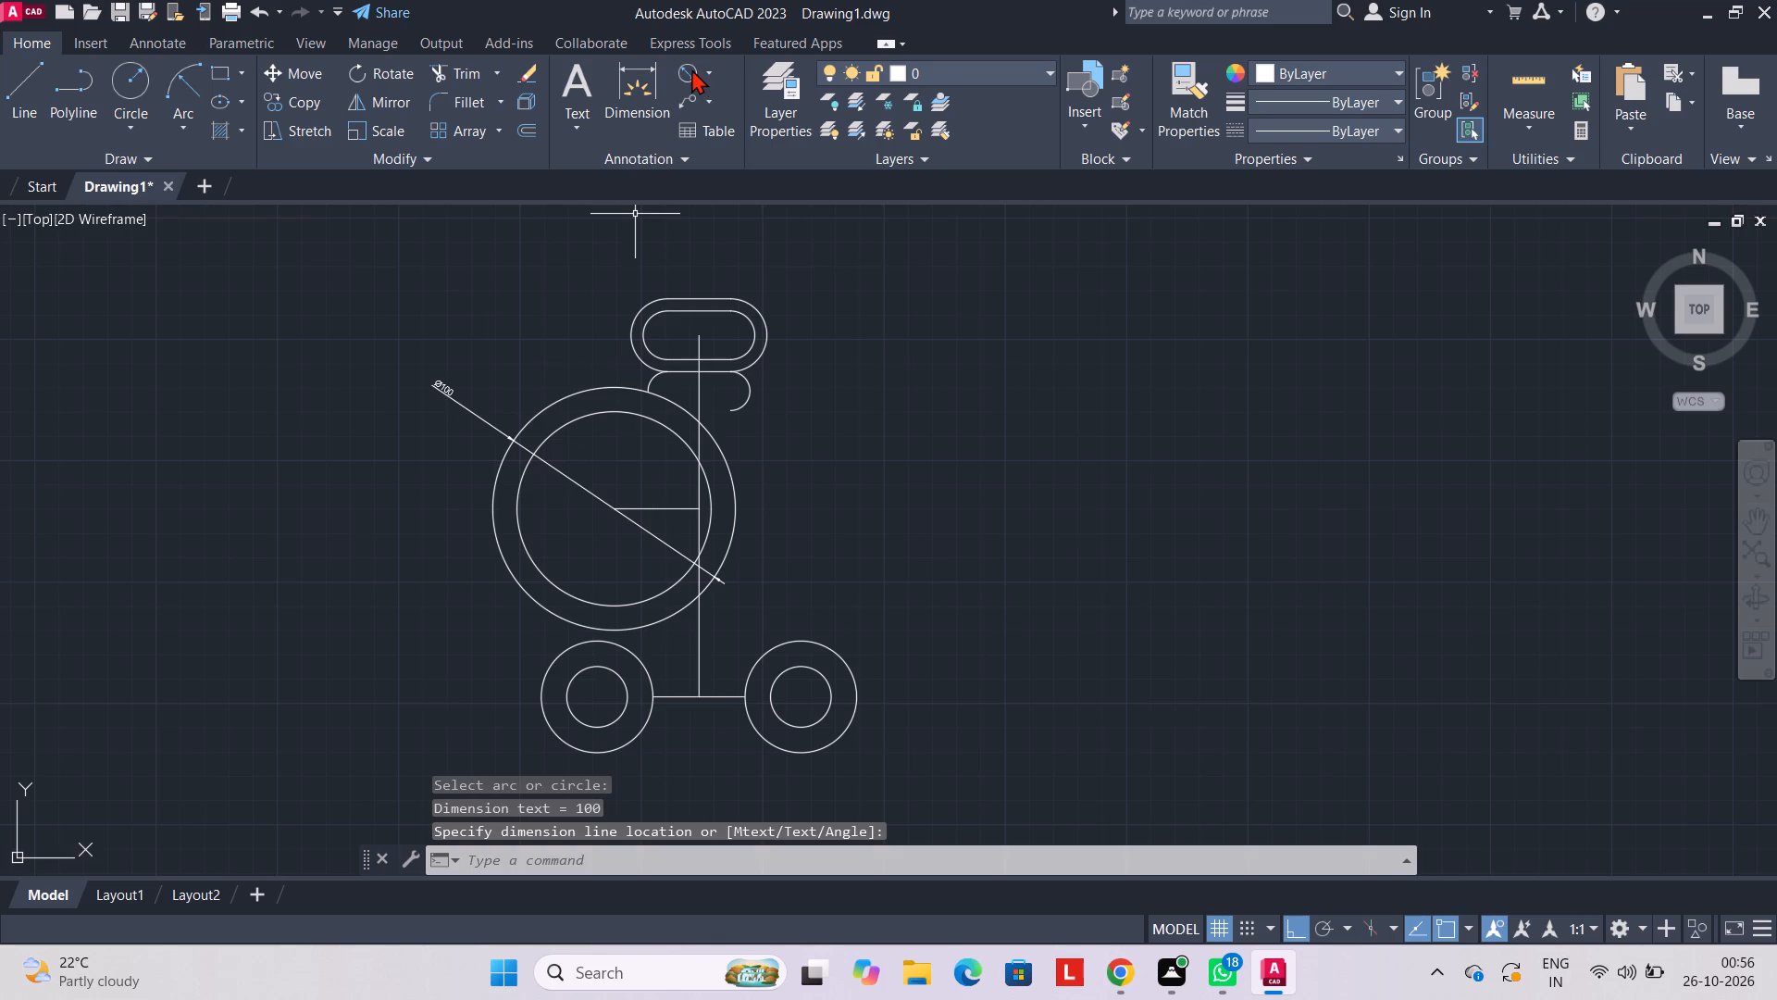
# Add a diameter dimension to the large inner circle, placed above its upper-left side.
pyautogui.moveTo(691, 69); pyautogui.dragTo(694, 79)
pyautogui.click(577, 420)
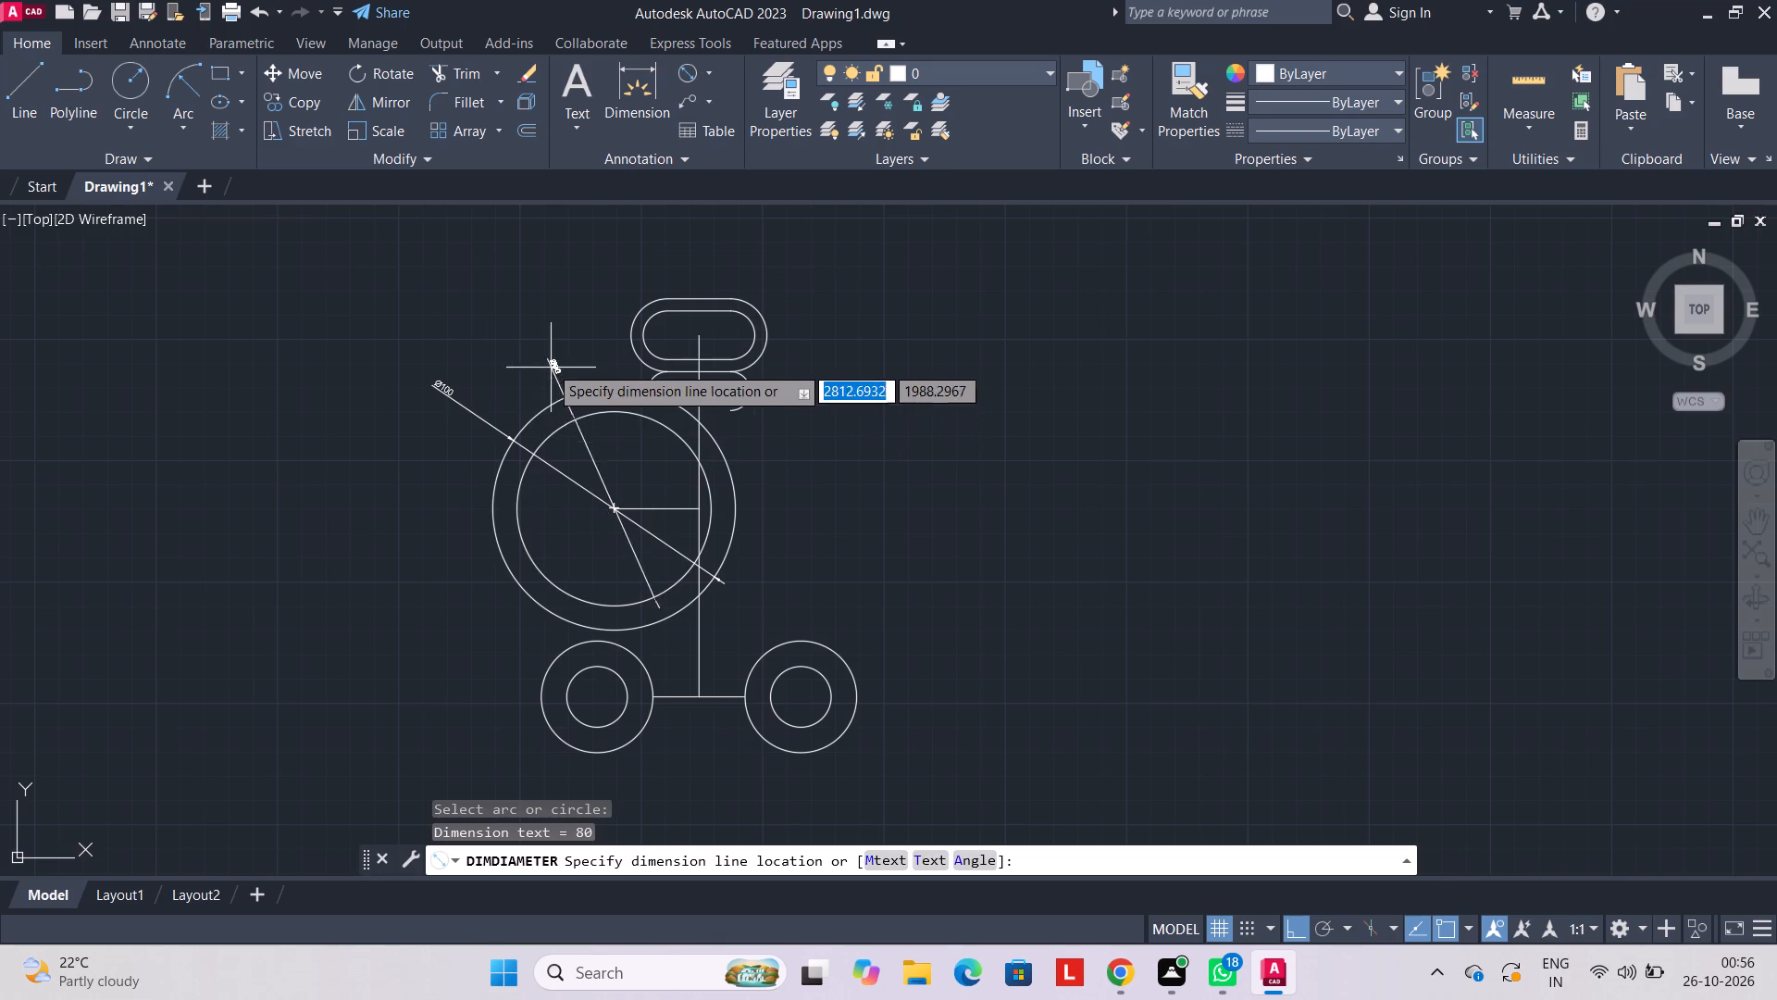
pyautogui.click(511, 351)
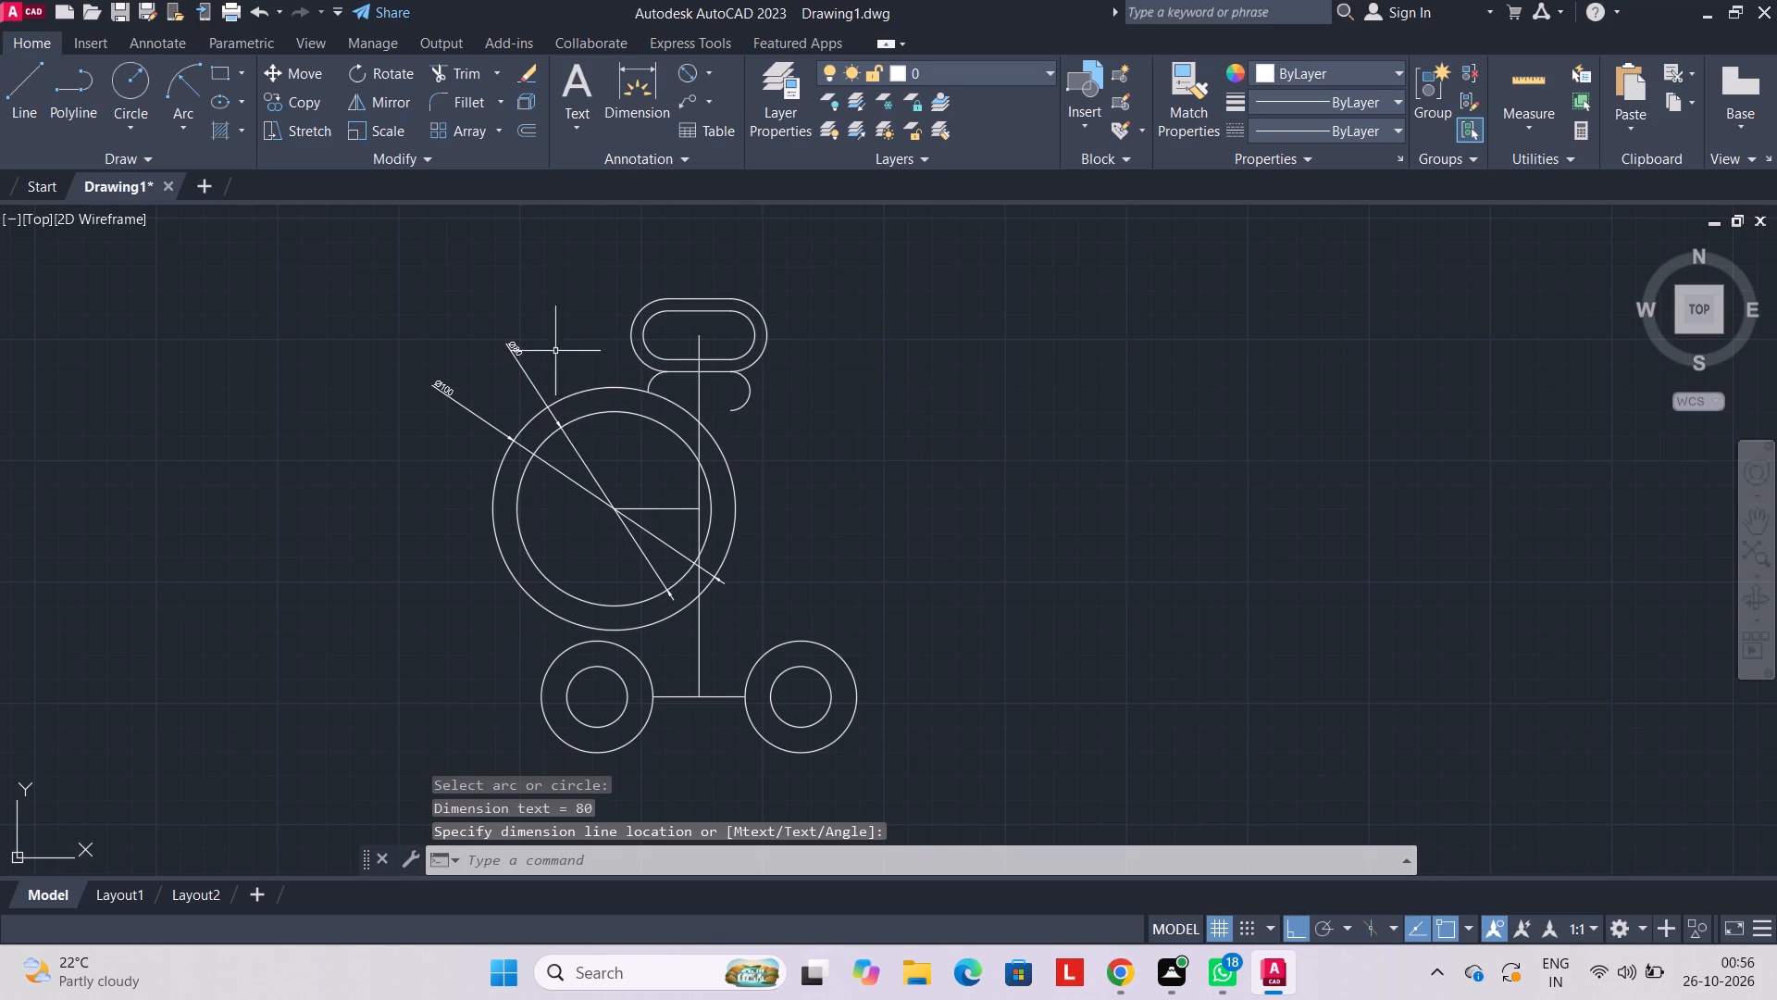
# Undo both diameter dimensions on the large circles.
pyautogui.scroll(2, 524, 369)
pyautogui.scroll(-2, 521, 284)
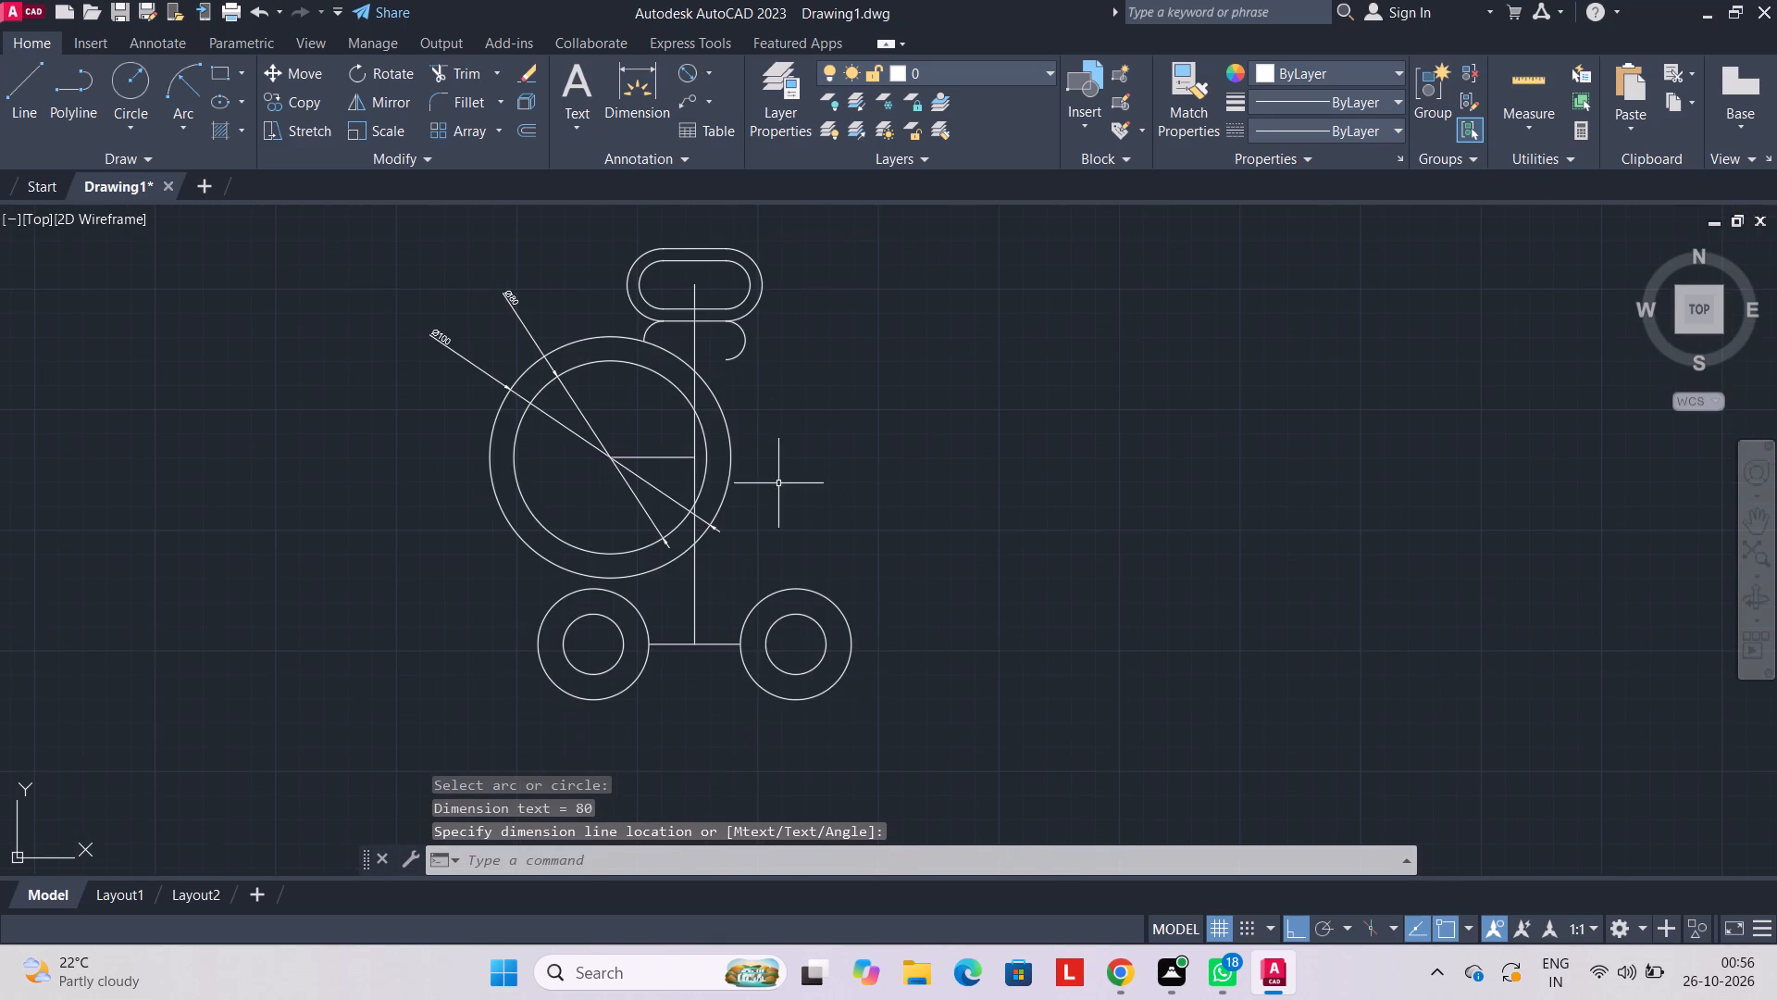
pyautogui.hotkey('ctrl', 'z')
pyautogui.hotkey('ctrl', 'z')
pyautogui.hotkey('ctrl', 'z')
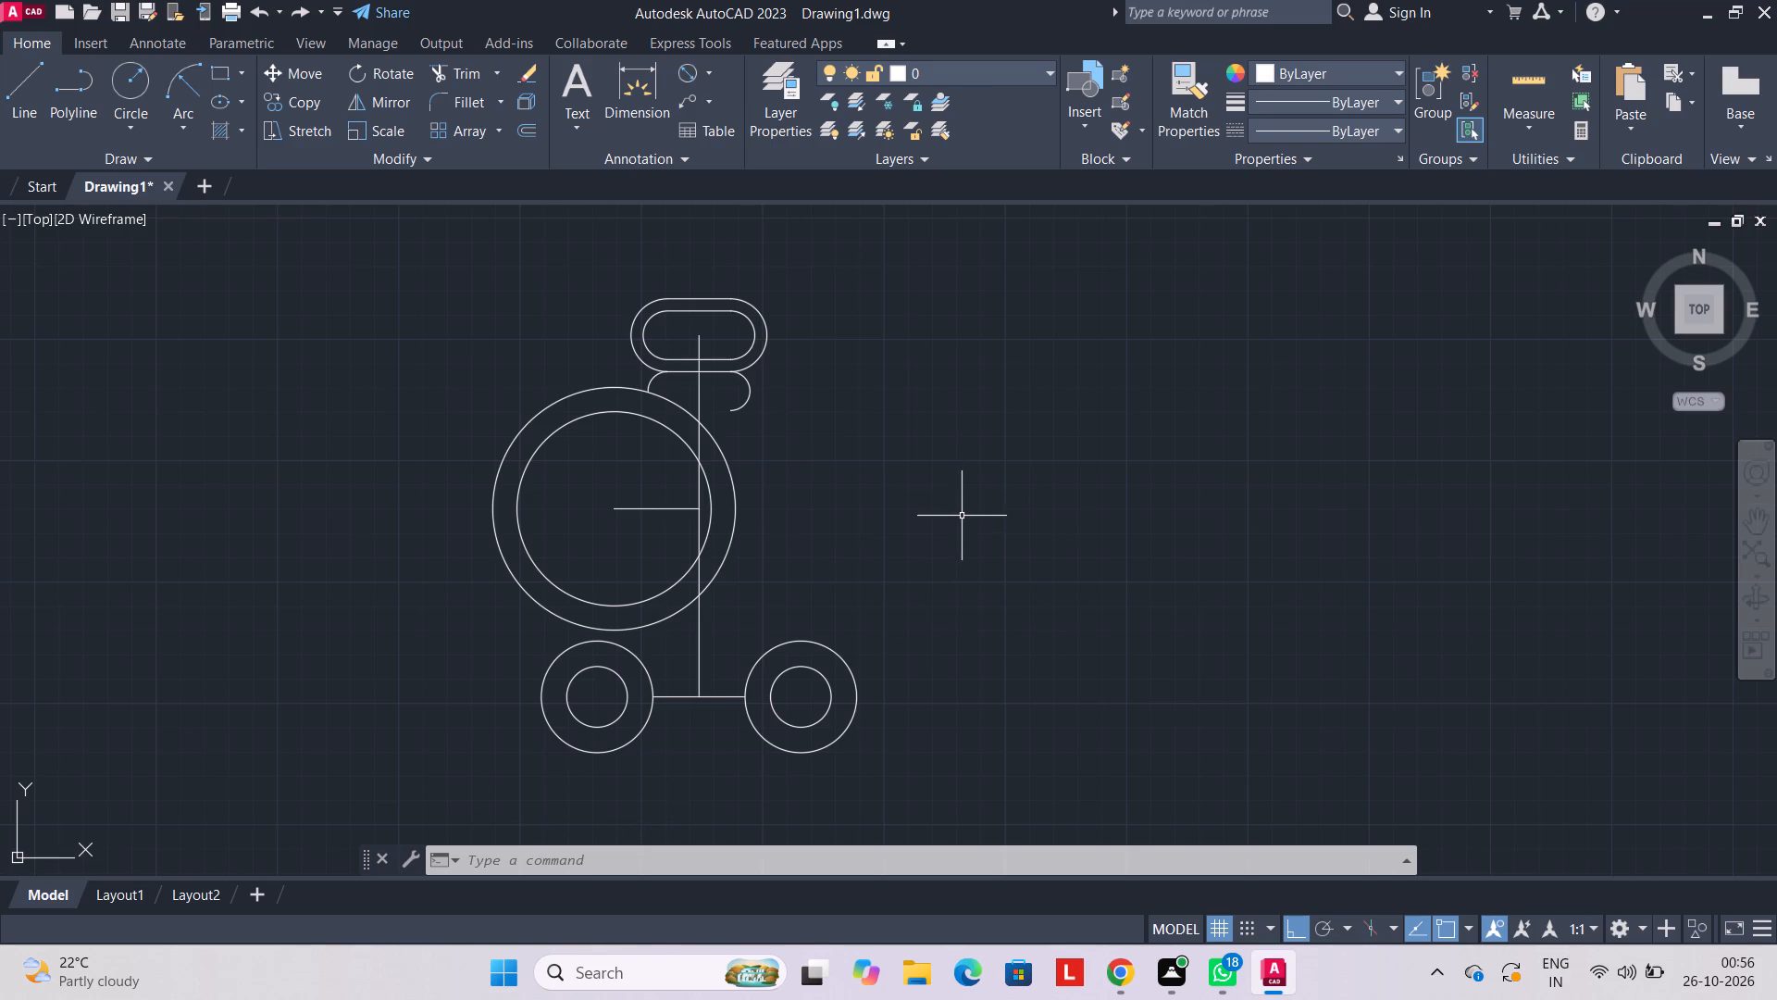
# Draw connected lines from the left transition arc's lower end: about 27 down, about 42 across, and up to the right arc's midpoint.
pyautogui.scroll(1, 656, 543)
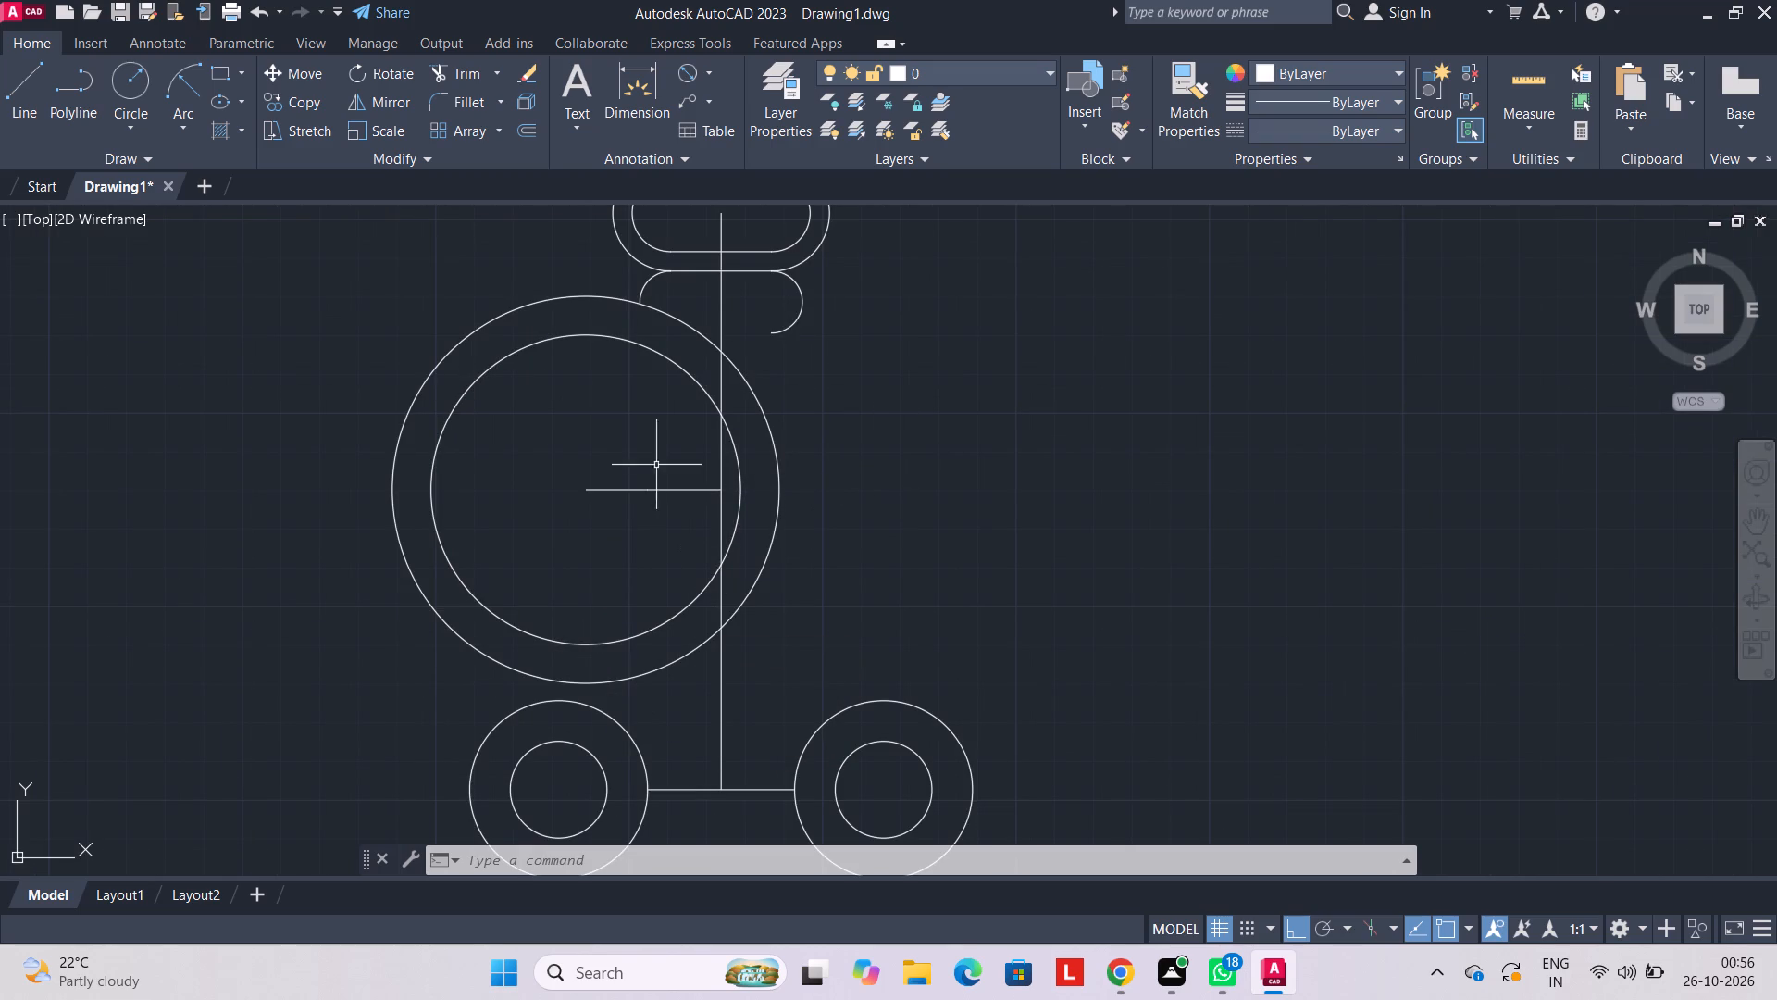
pyautogui.click(34, 73)
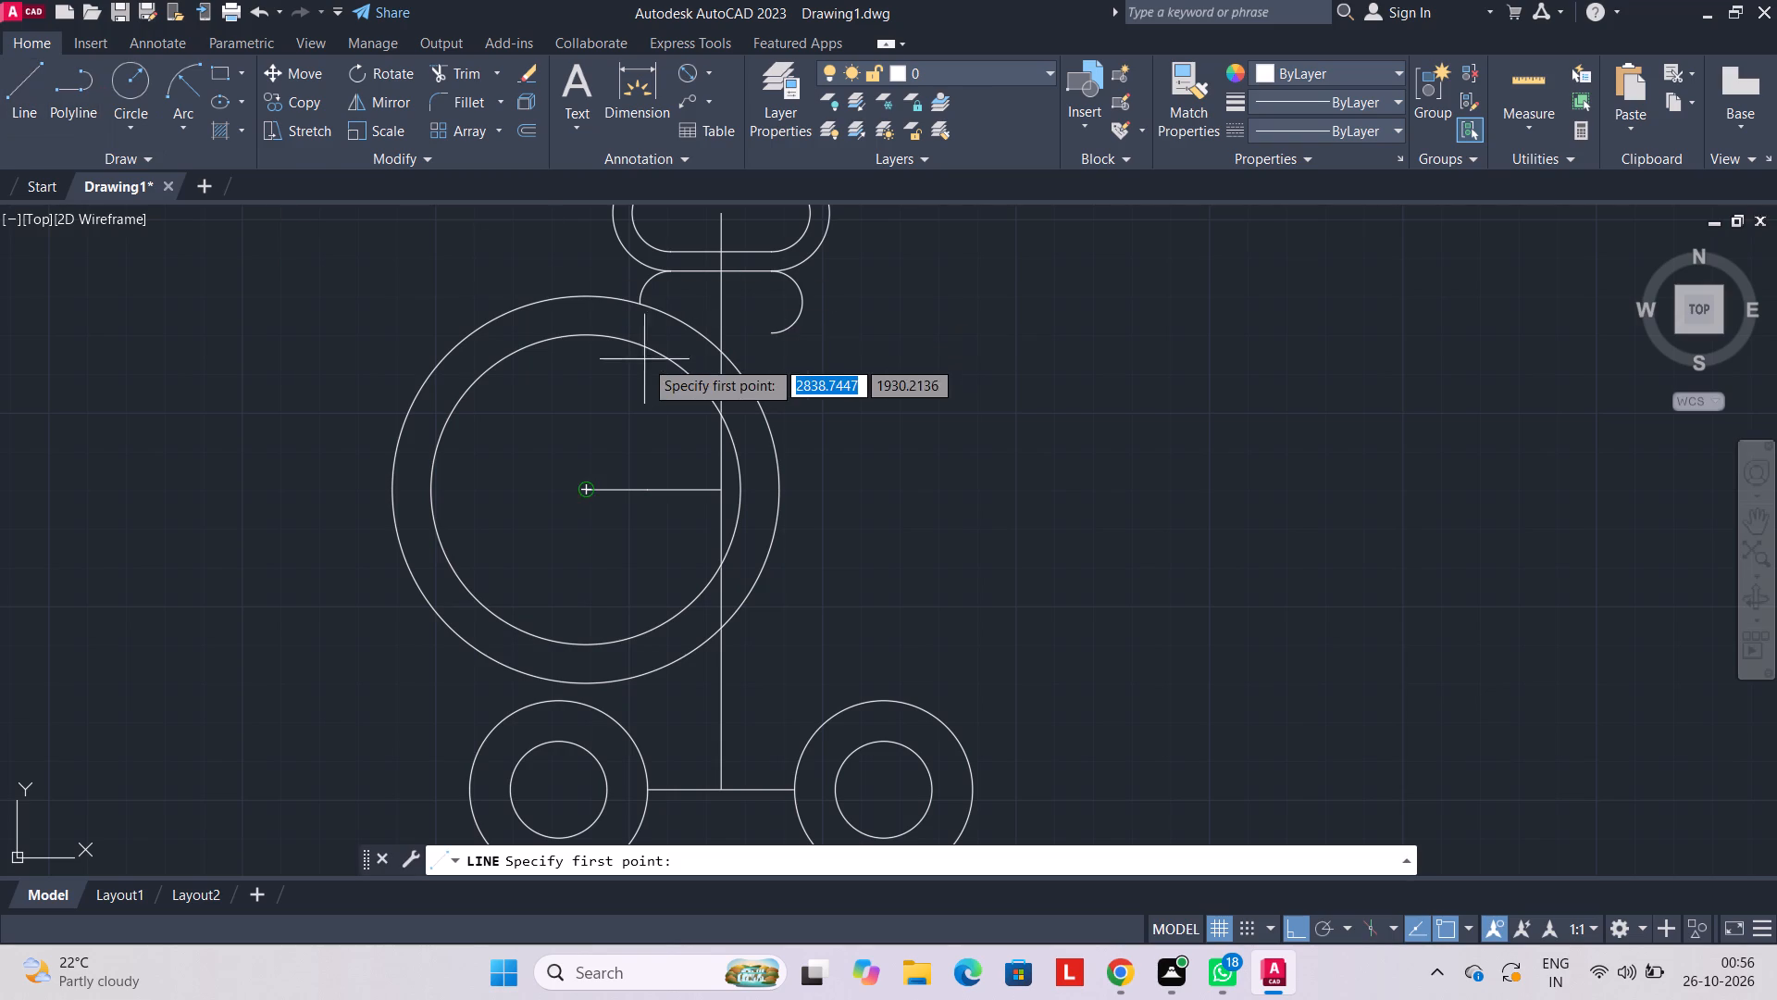
pyautogui.click(639, 306)
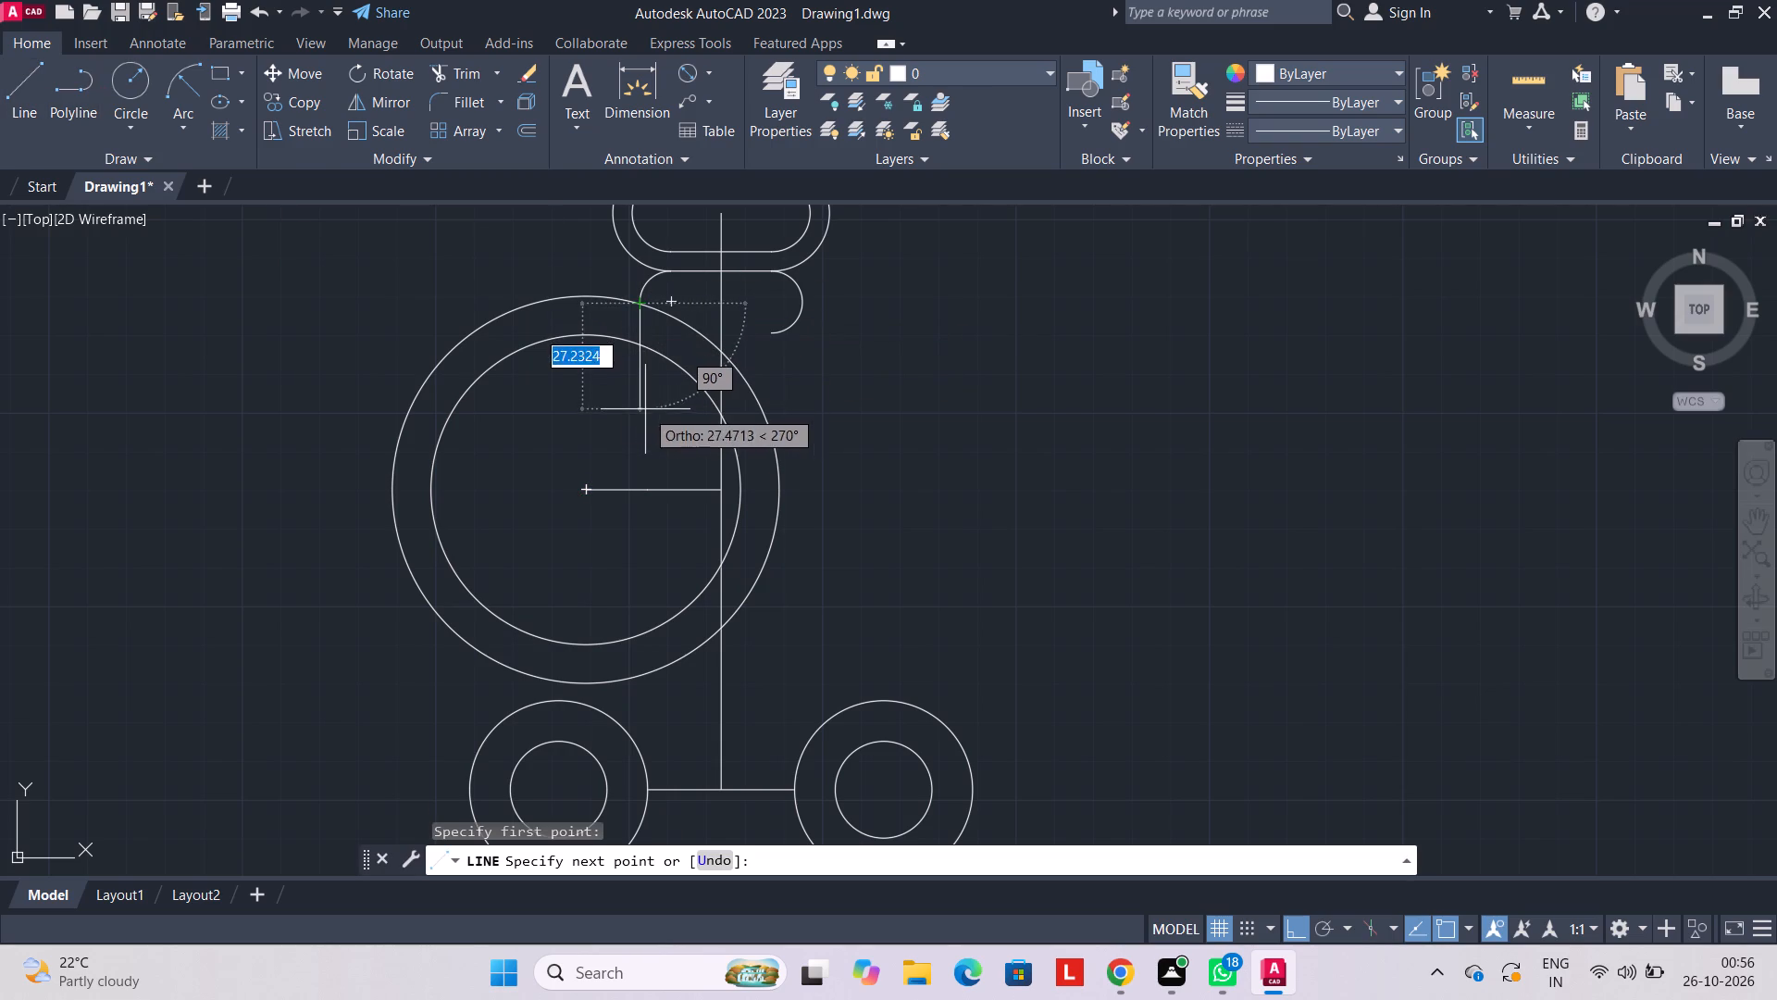
pyautogui.click(645, 409)
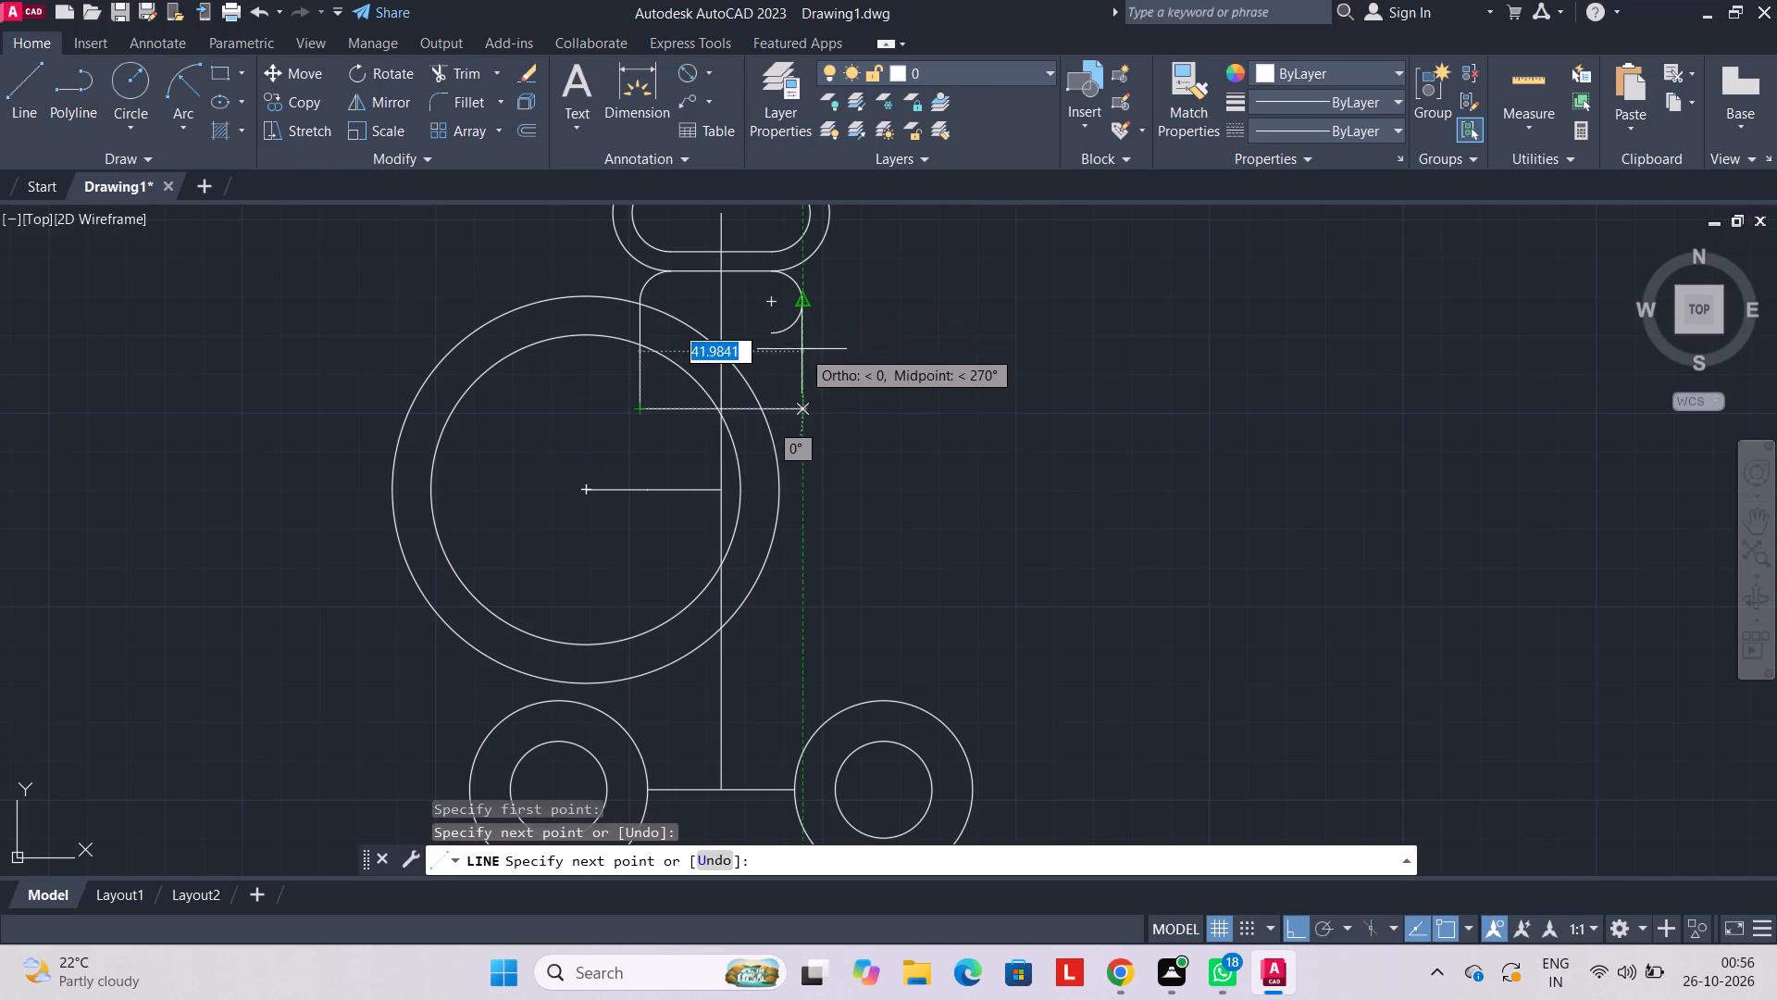
pyautogui.click(803, 407)
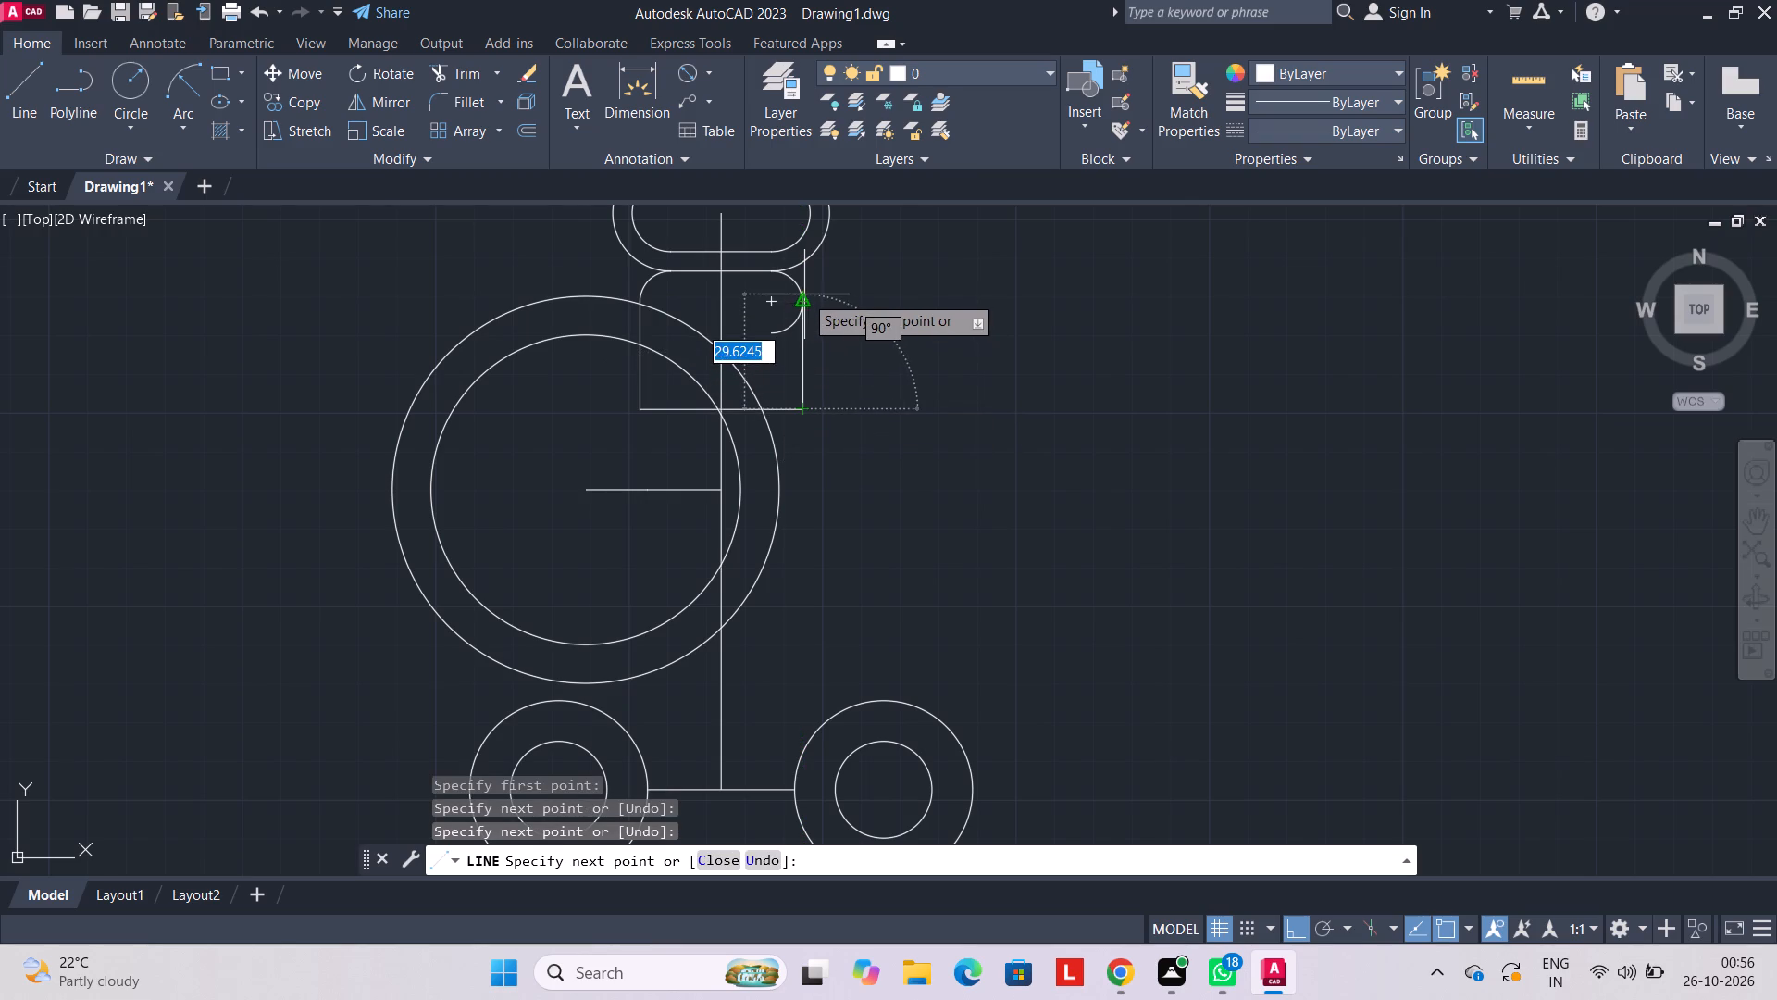
pyautogui.click(803, 300)
# Trim away the right transition arc's lower half where it curls below the right vertical line's upper end.
pyautogui.click(472, 61)
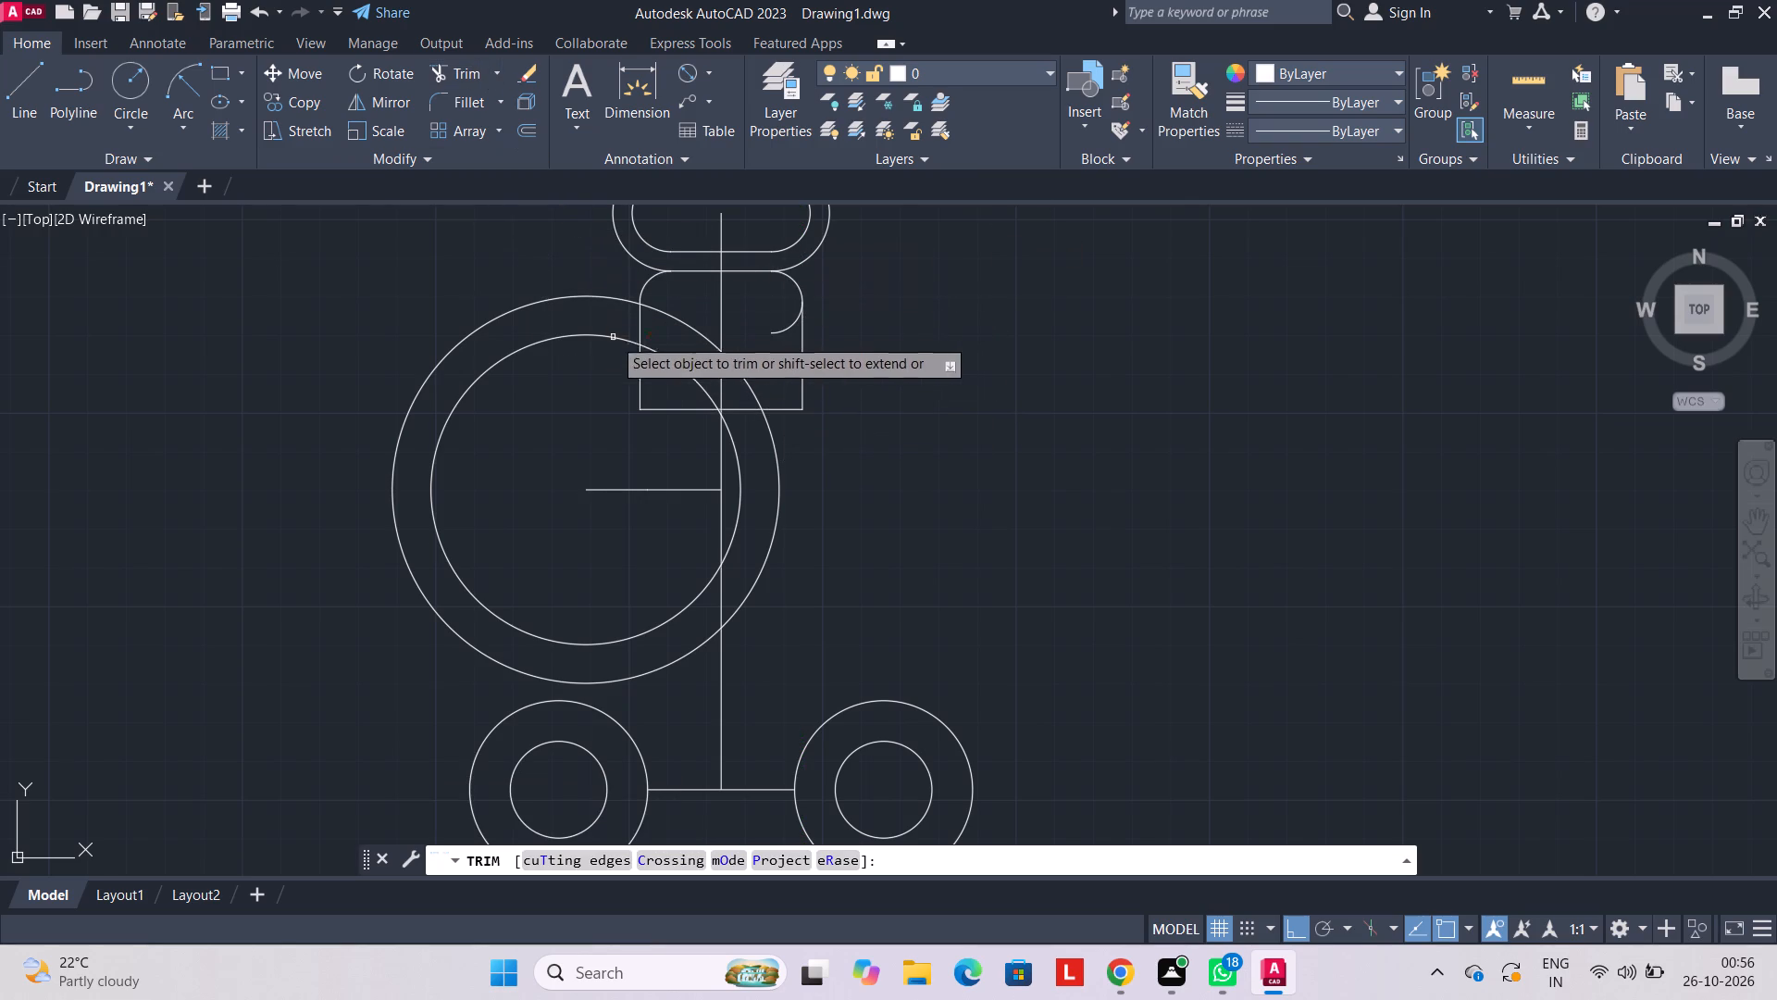
pyautogui.click(774, 330)
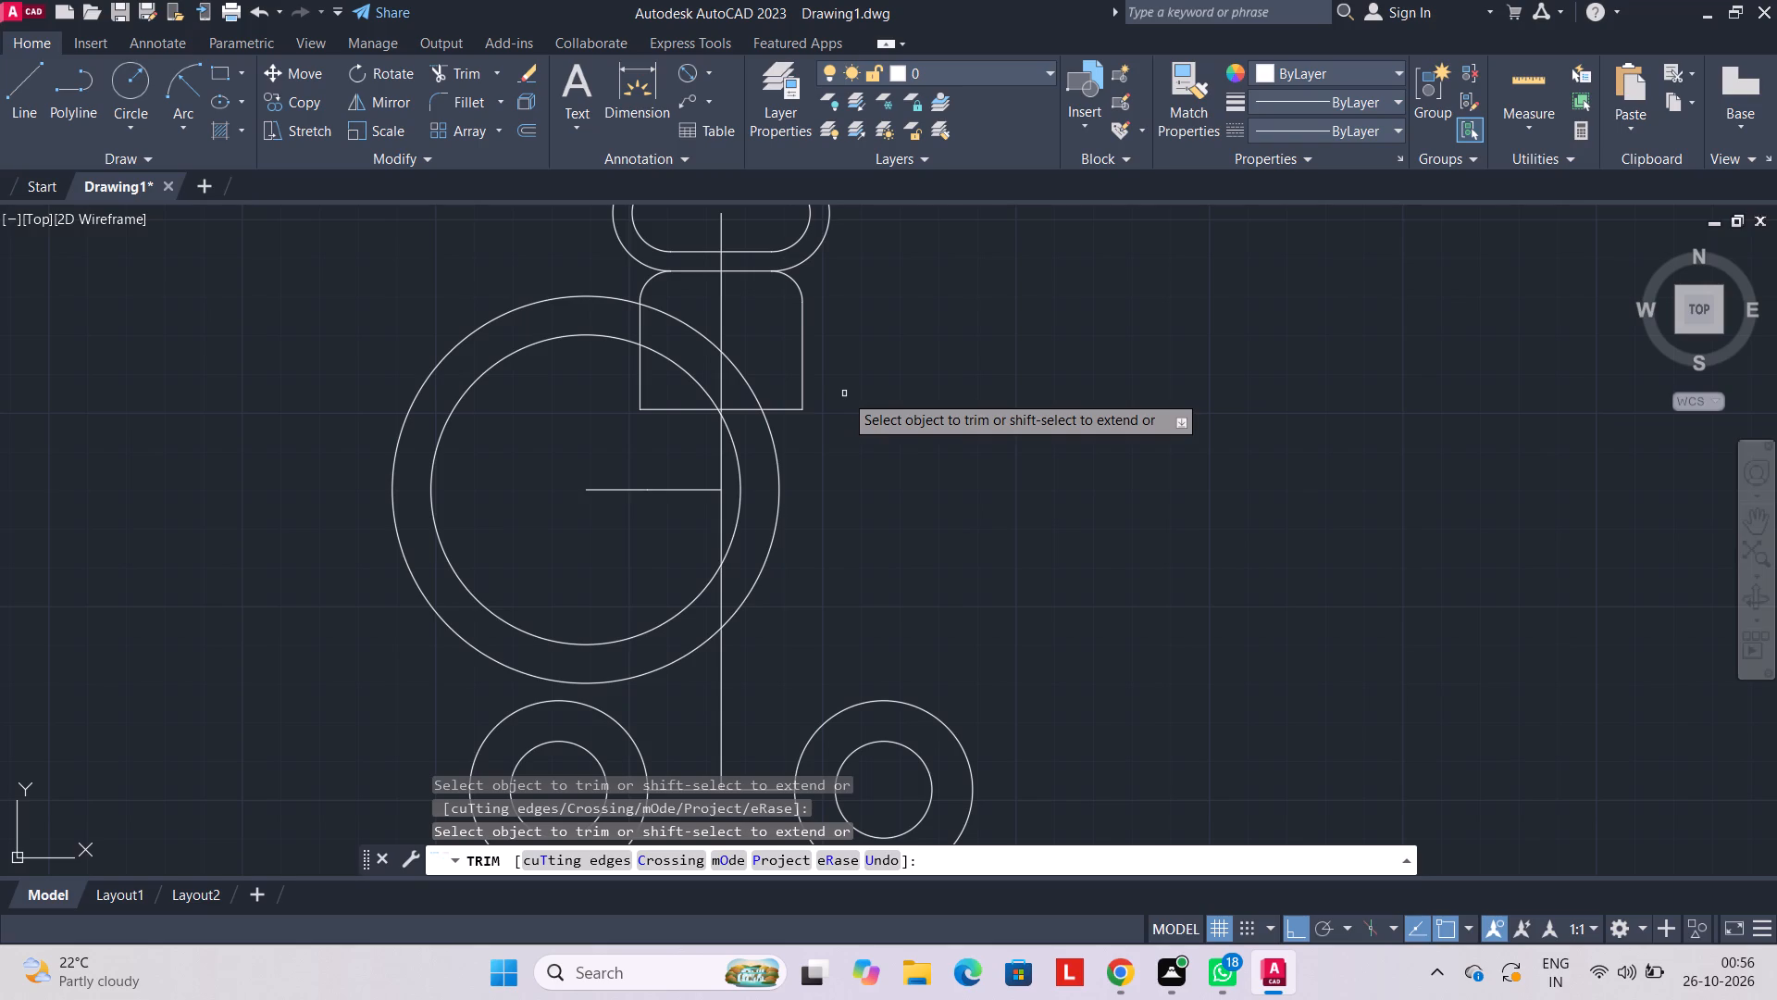
# Trim away the left vertical line's part inside the large inner circle and the whole horizontal line joining the two verticals.
pyautogui.click(641, 389)
pyautogui.click(664, 412)
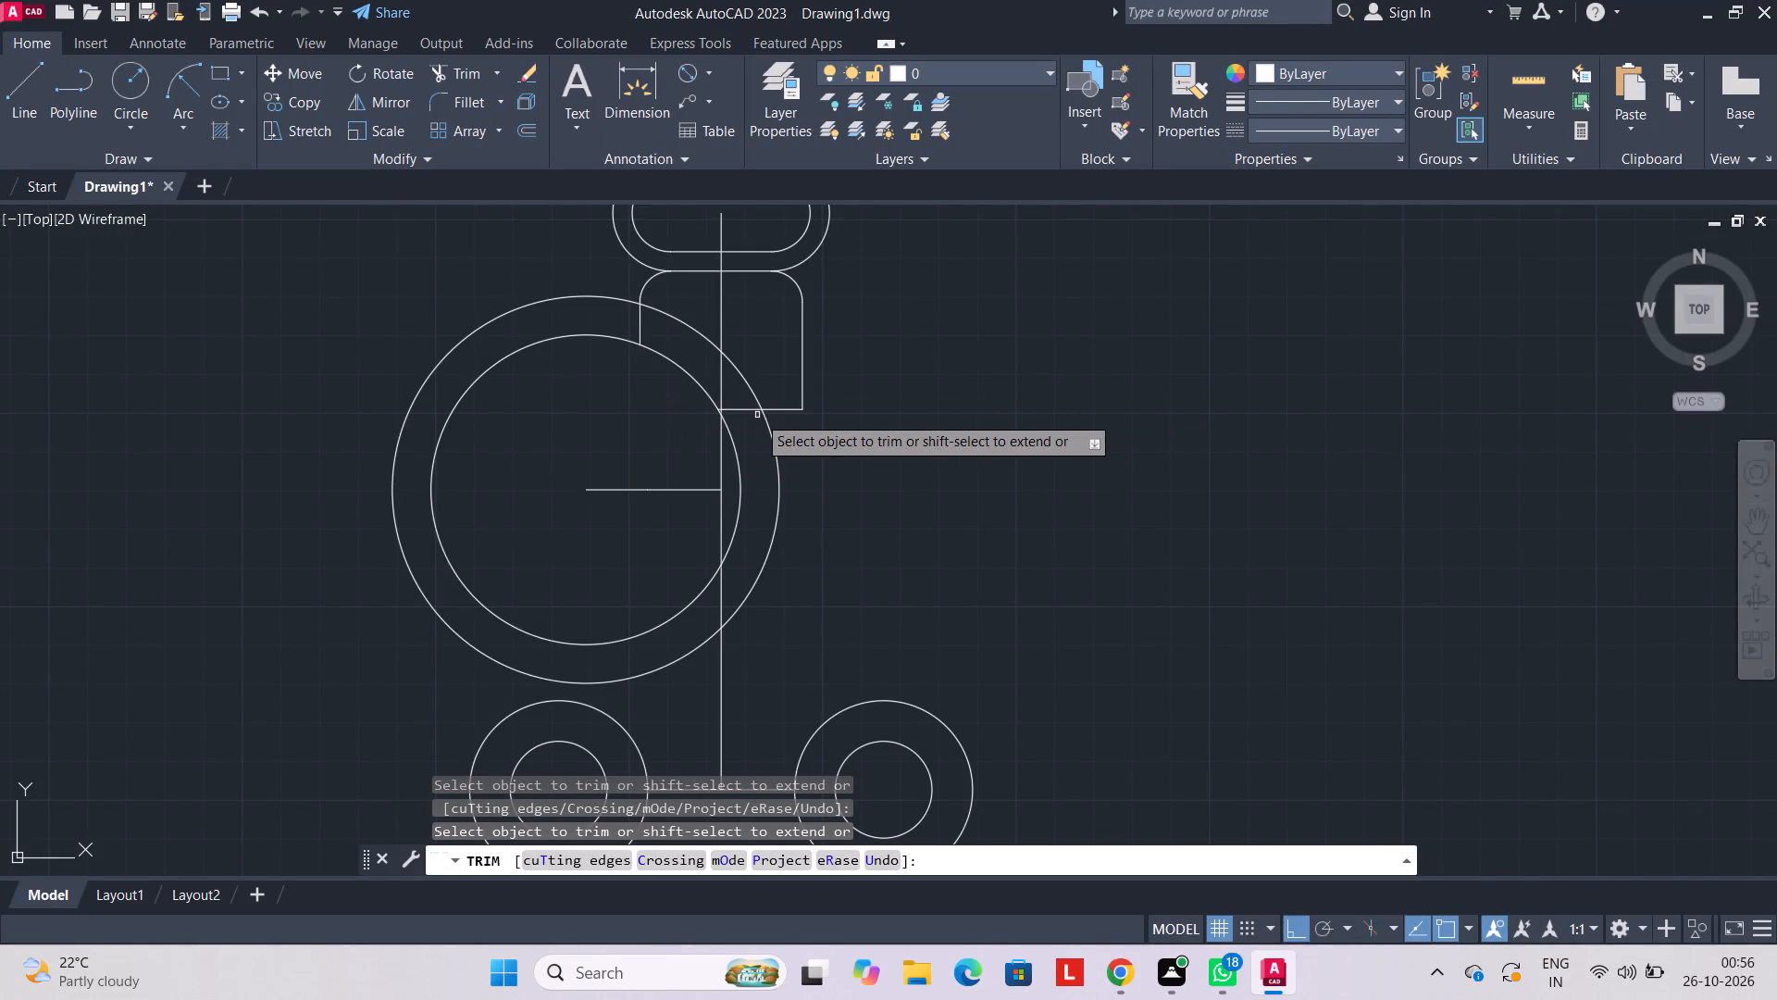
pyautogui.click(743, 411)
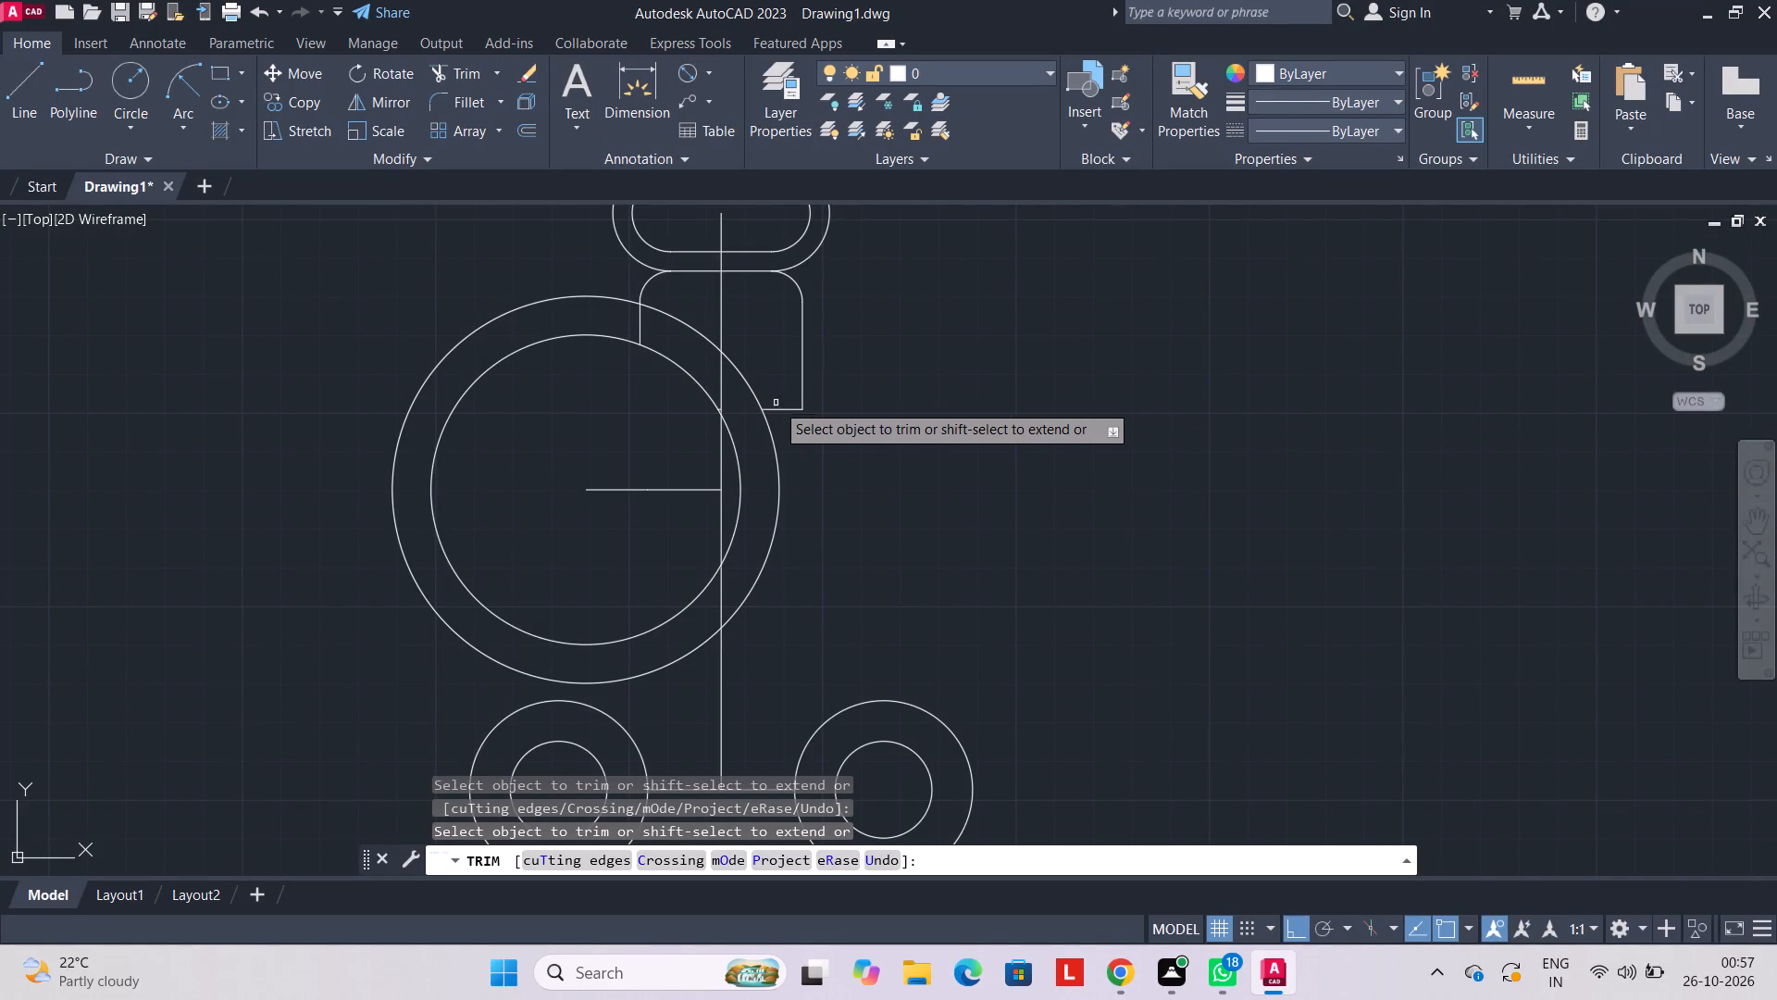
pyautogui.click(784, 410)
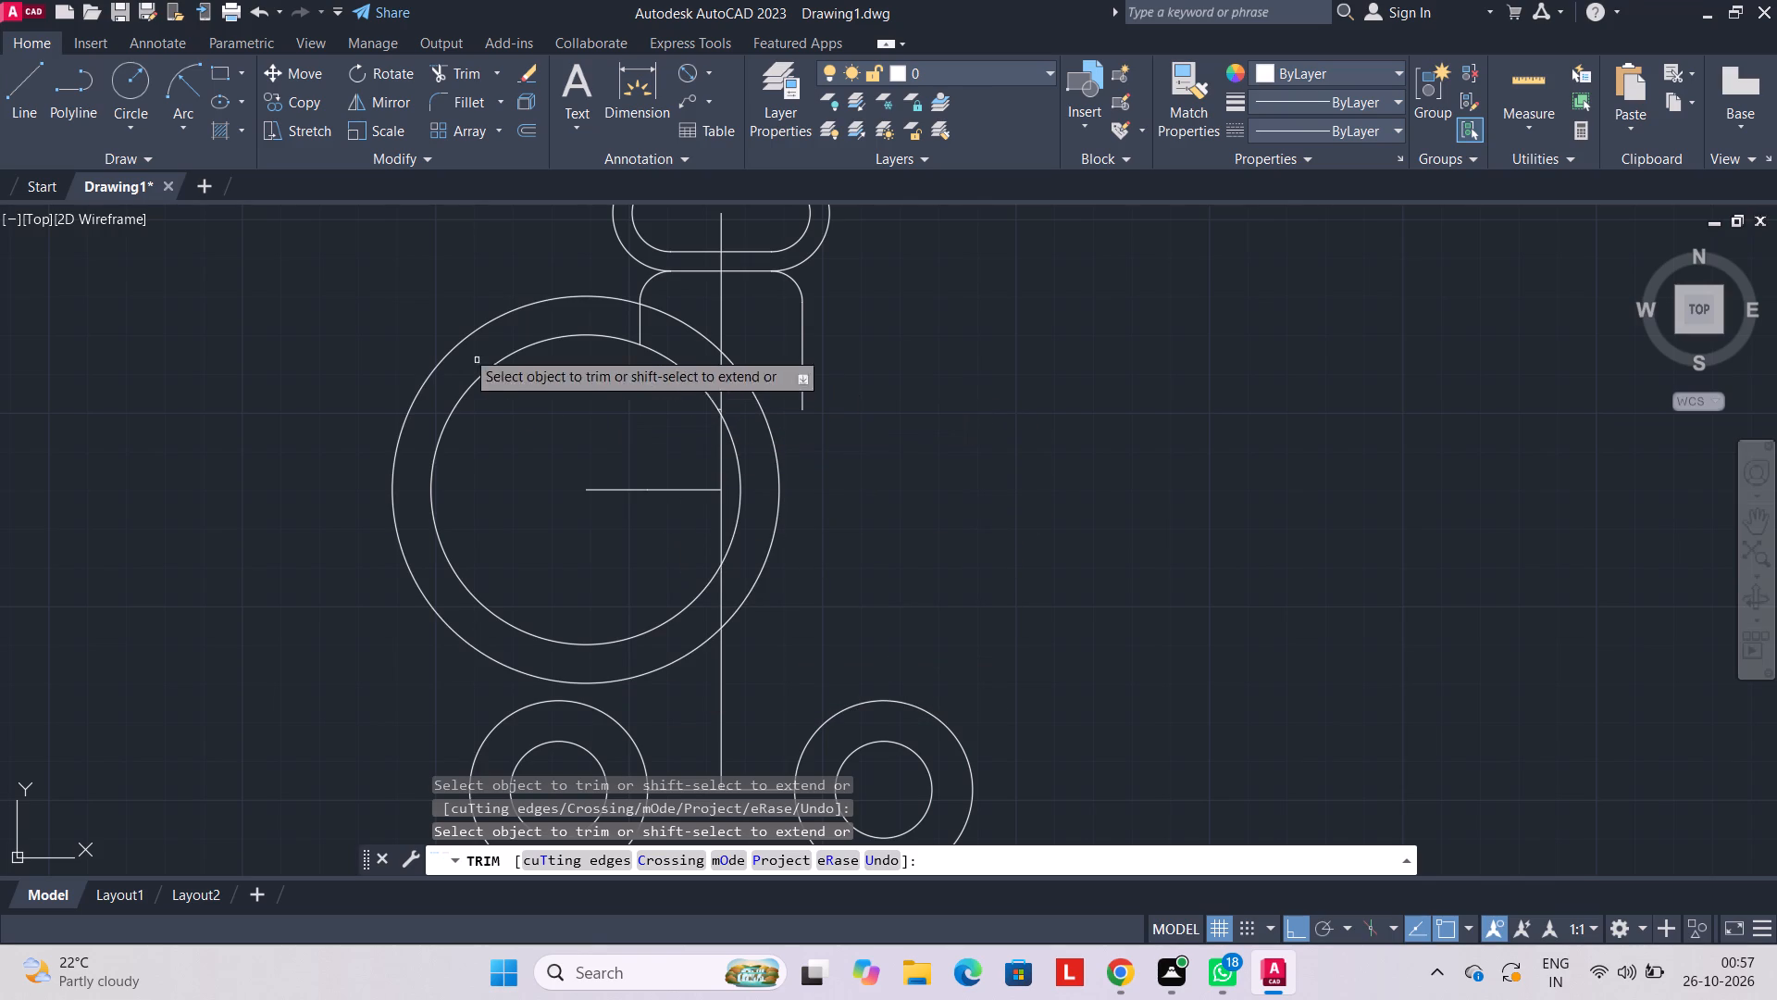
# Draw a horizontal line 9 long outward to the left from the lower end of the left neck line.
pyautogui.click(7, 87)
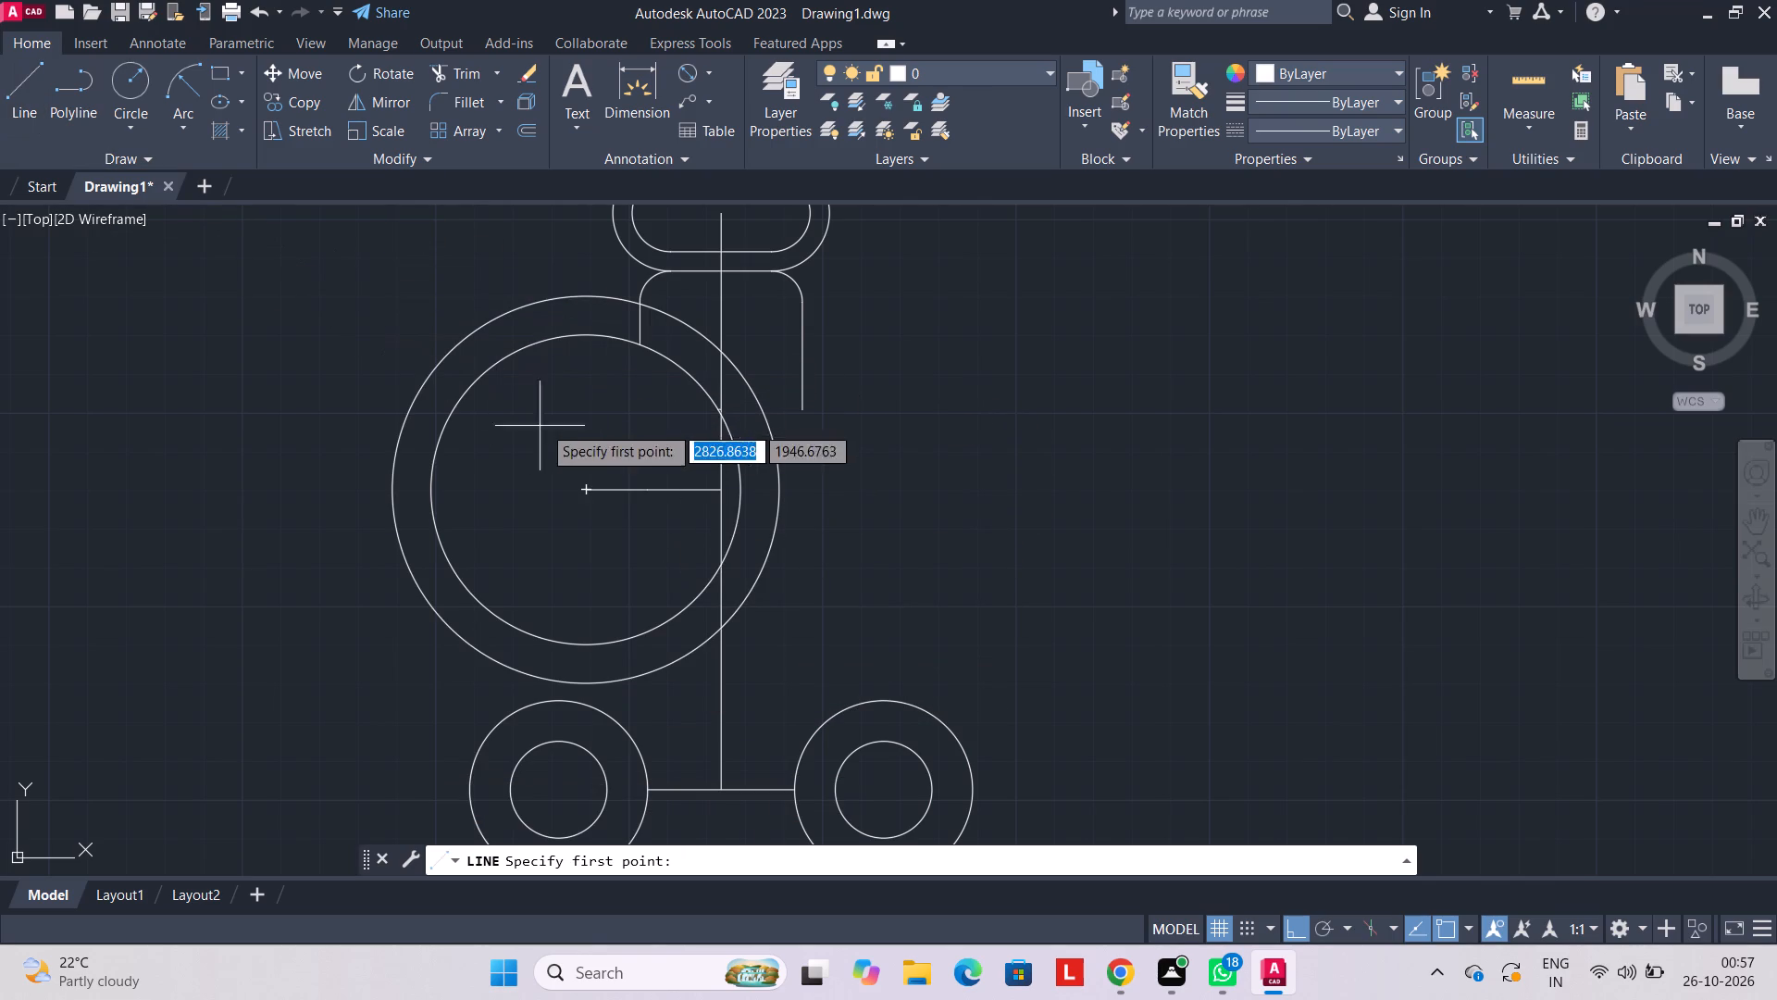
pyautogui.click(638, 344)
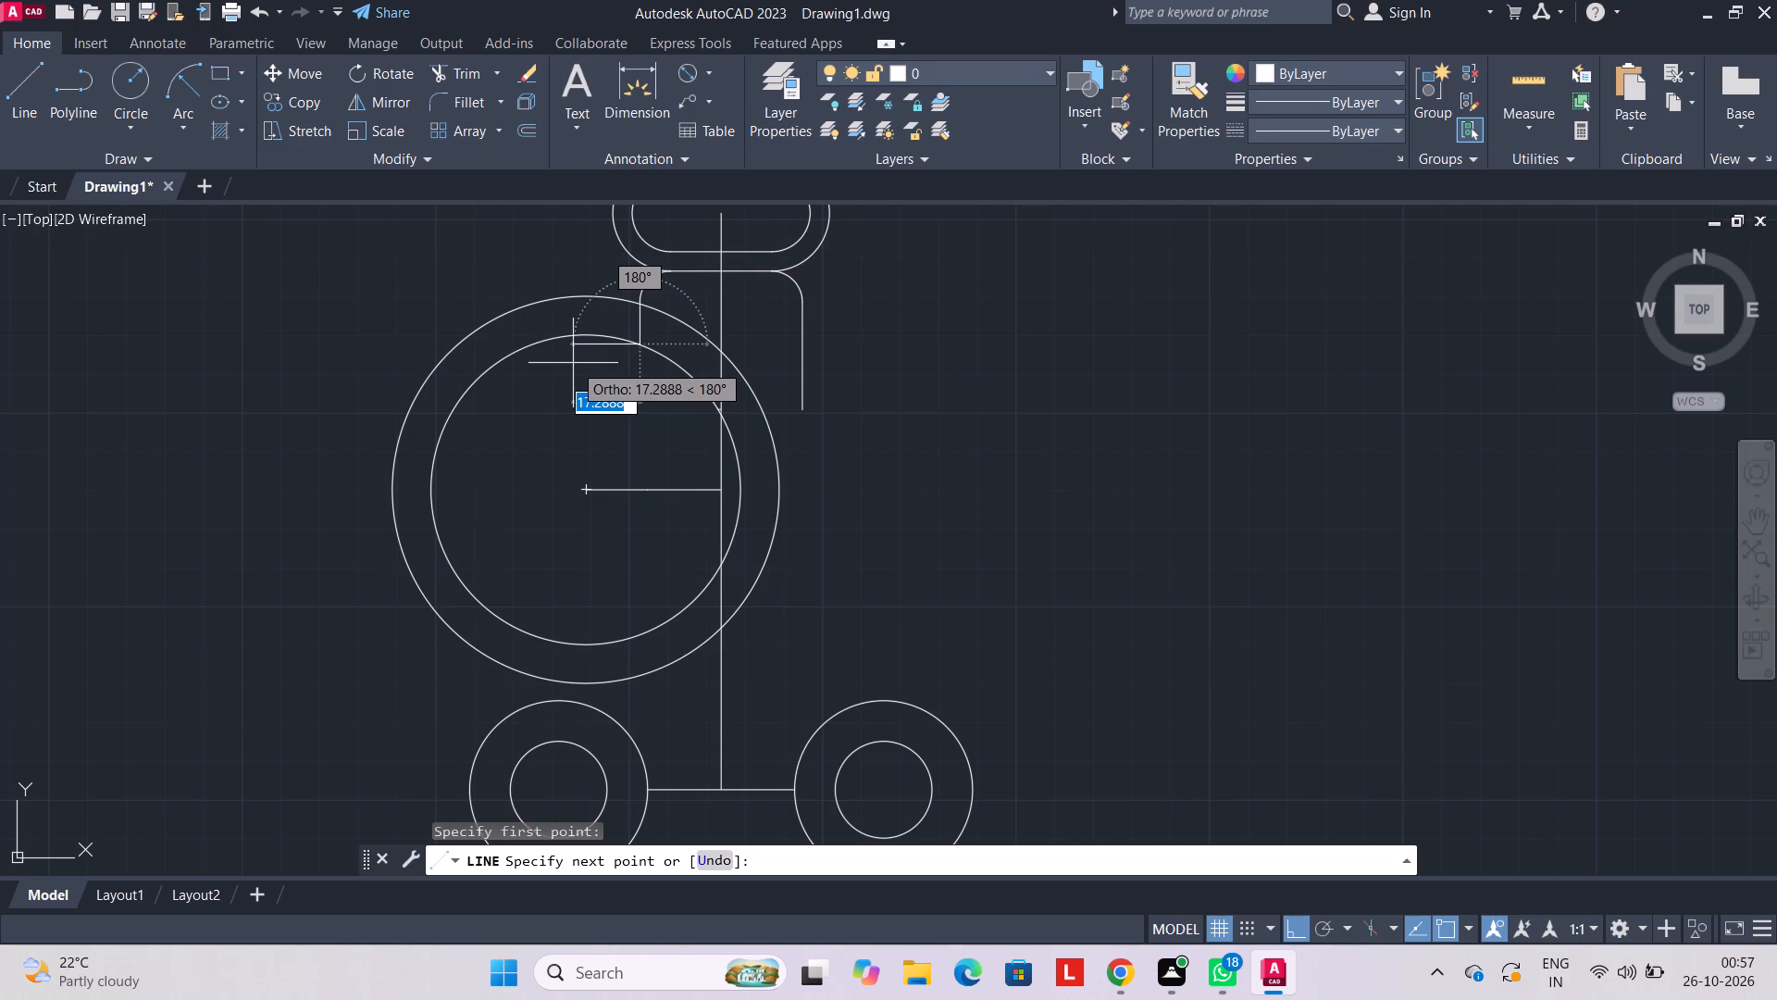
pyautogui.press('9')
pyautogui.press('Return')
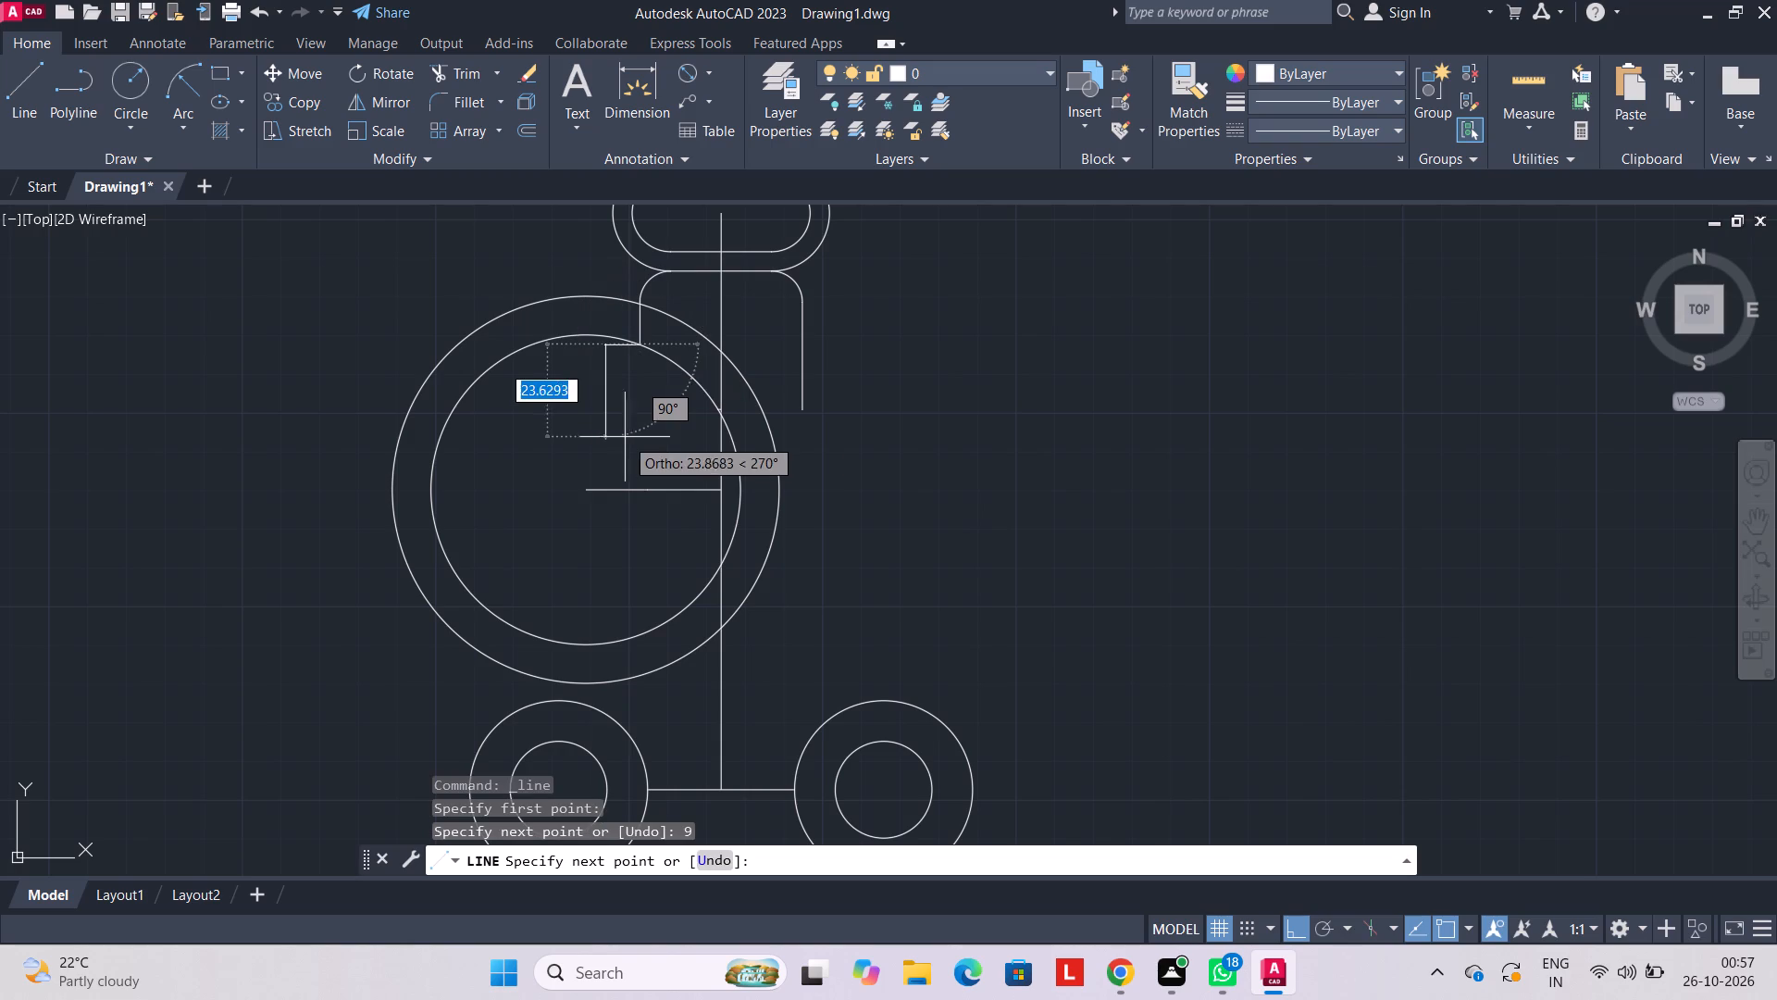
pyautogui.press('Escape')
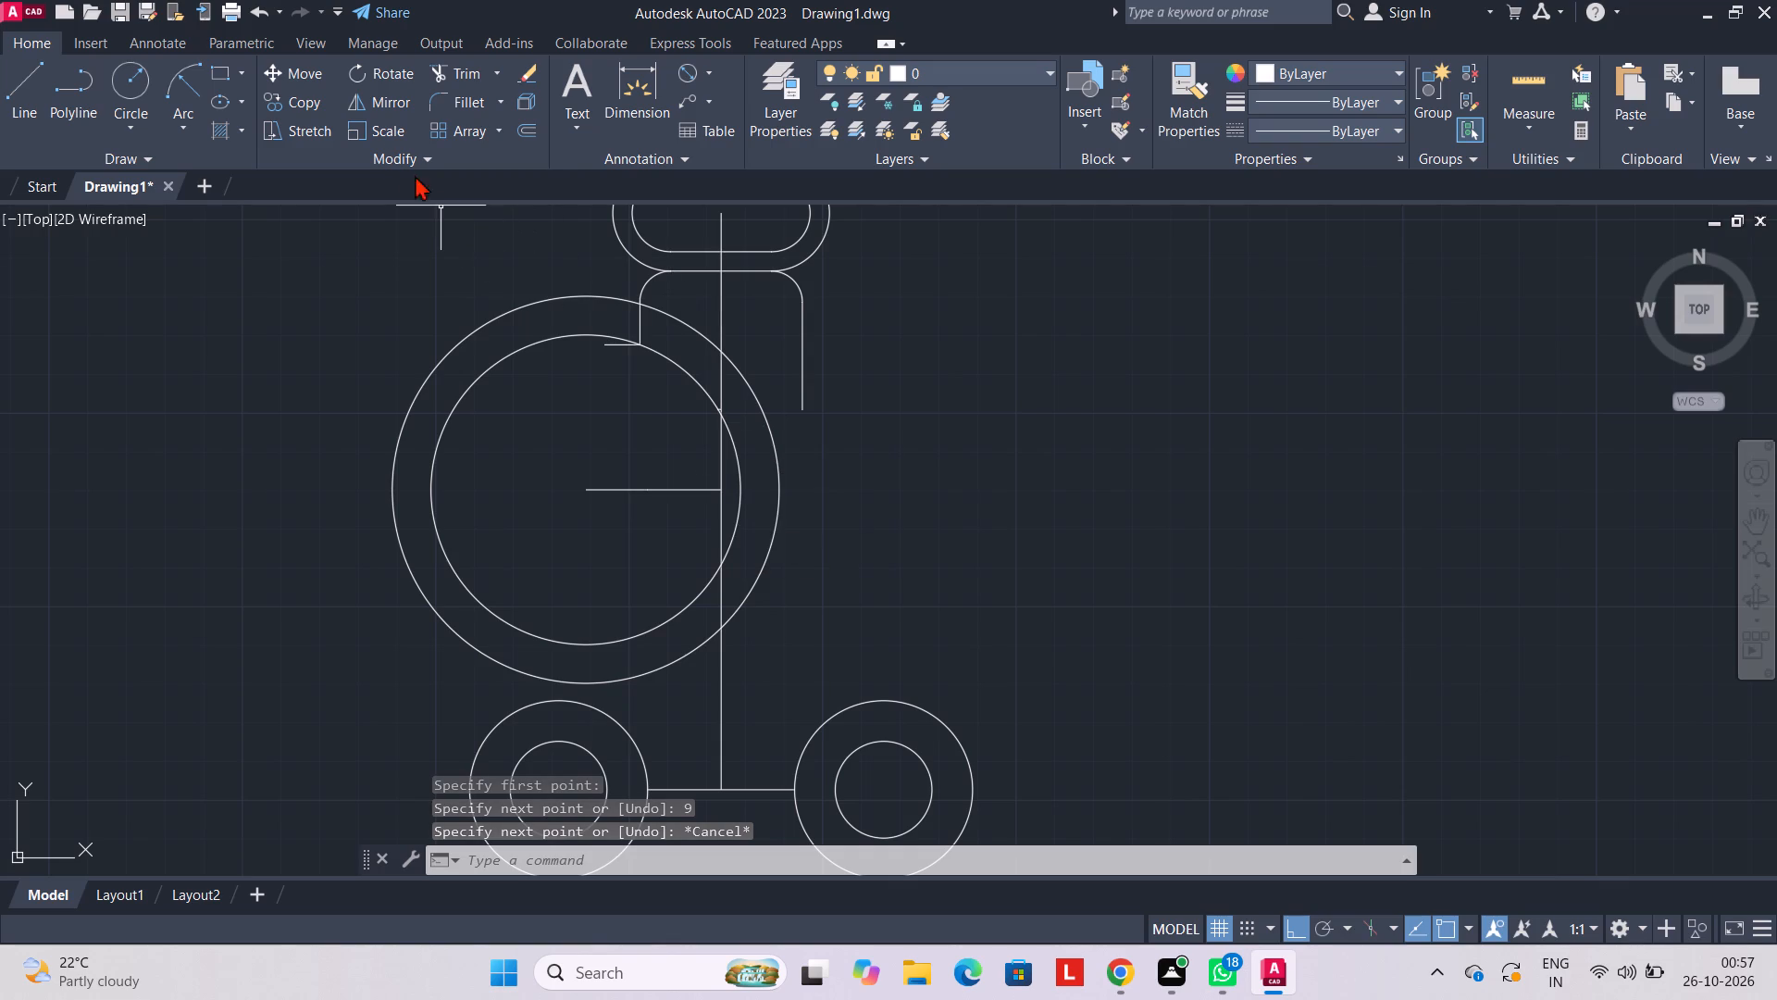
# Draw a horizontal line 9 long outward to the left from the left transition arc's lower end.
pyautogui.click(15, 76)
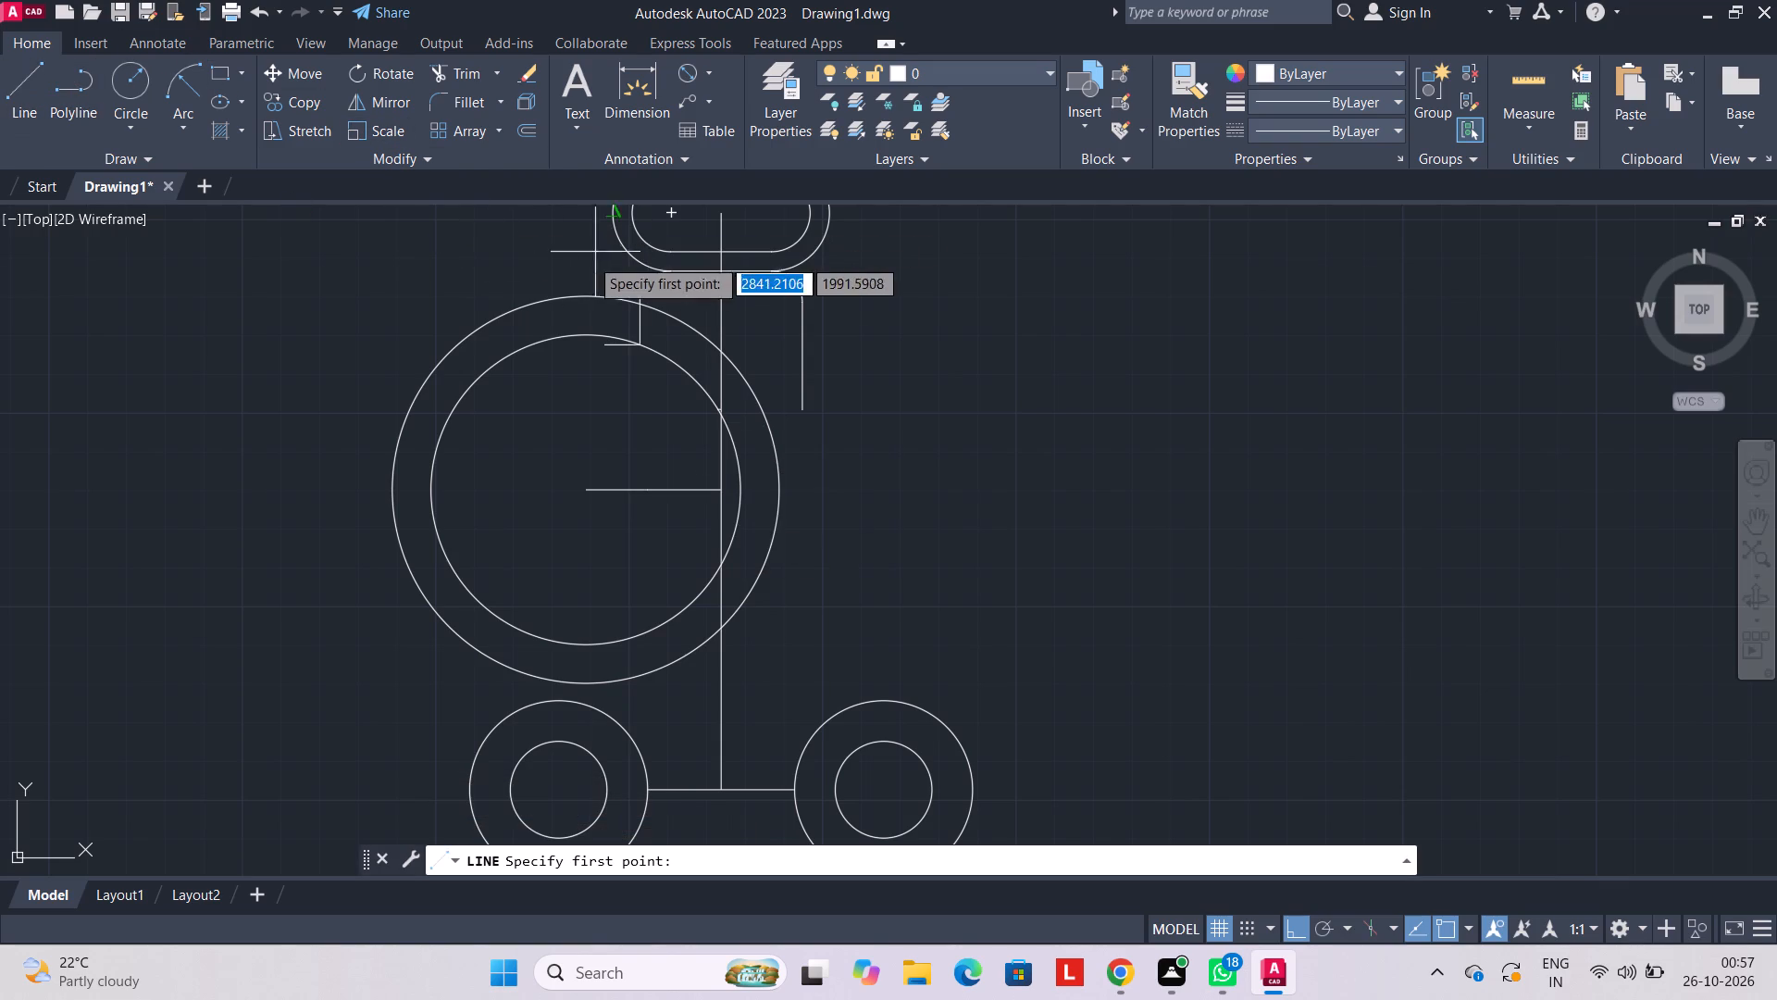
pyautogui.click(633, 299)
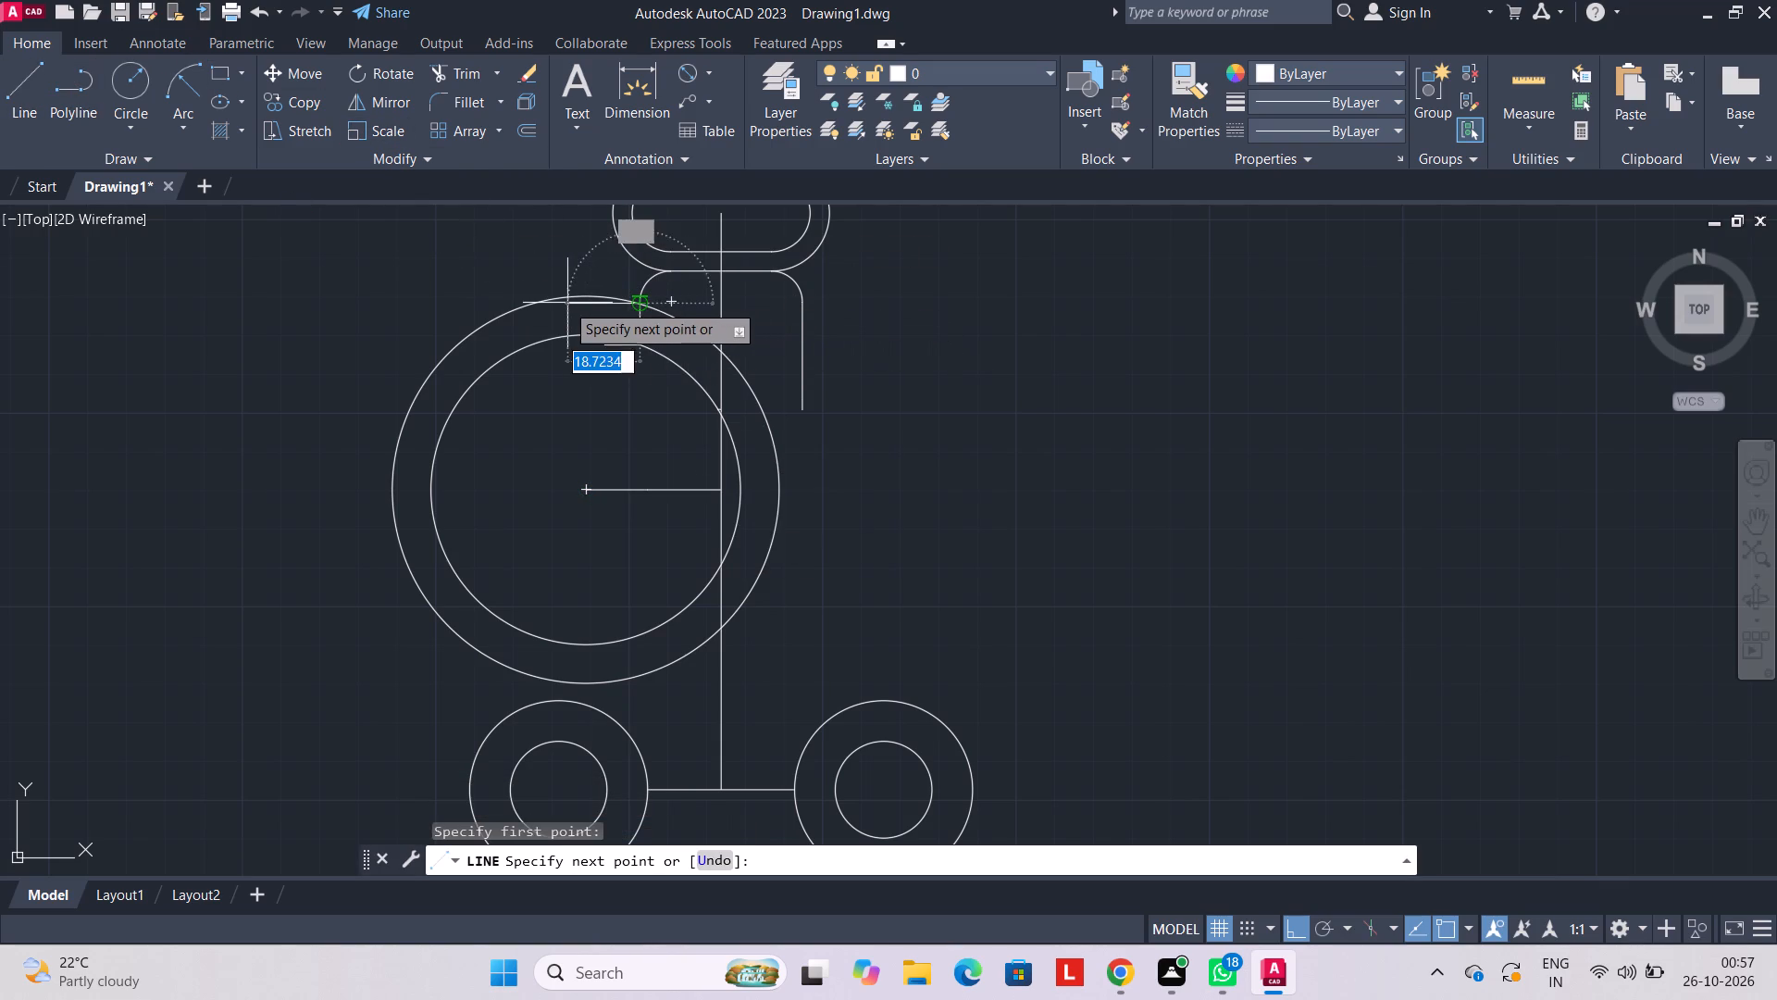
pyautogui.press('9')
pyautogui.press('Return')
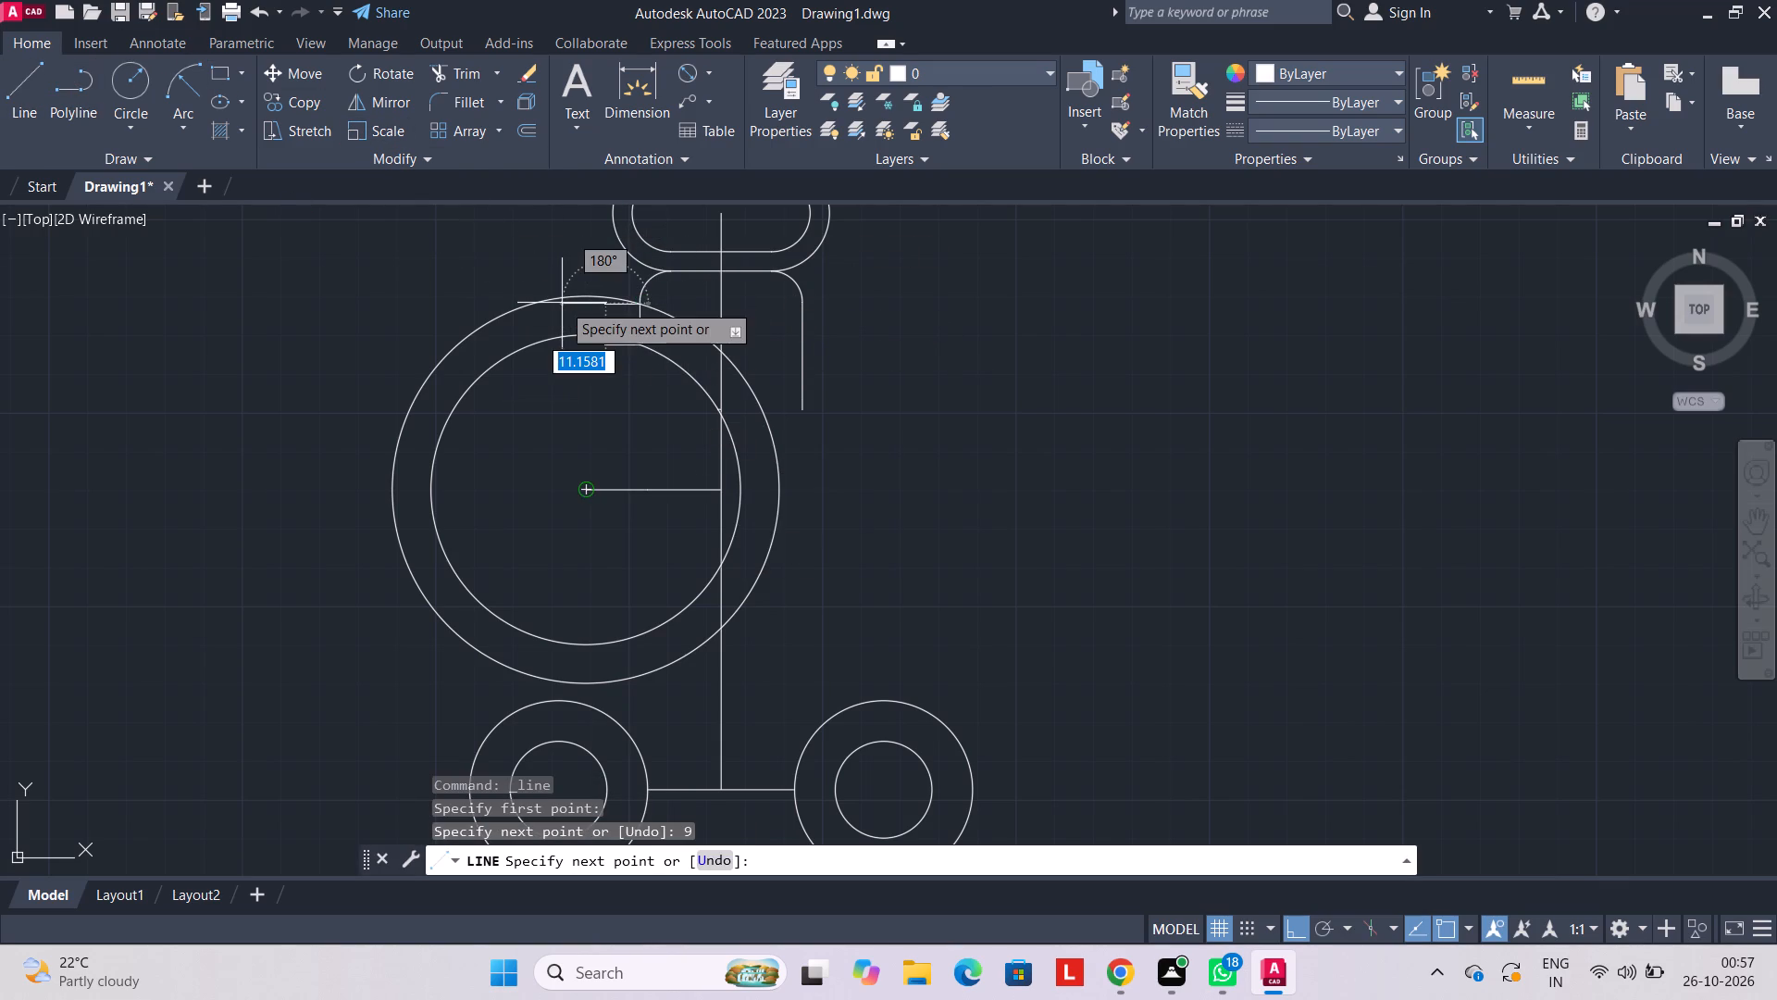
pyautogui.press('Escape')
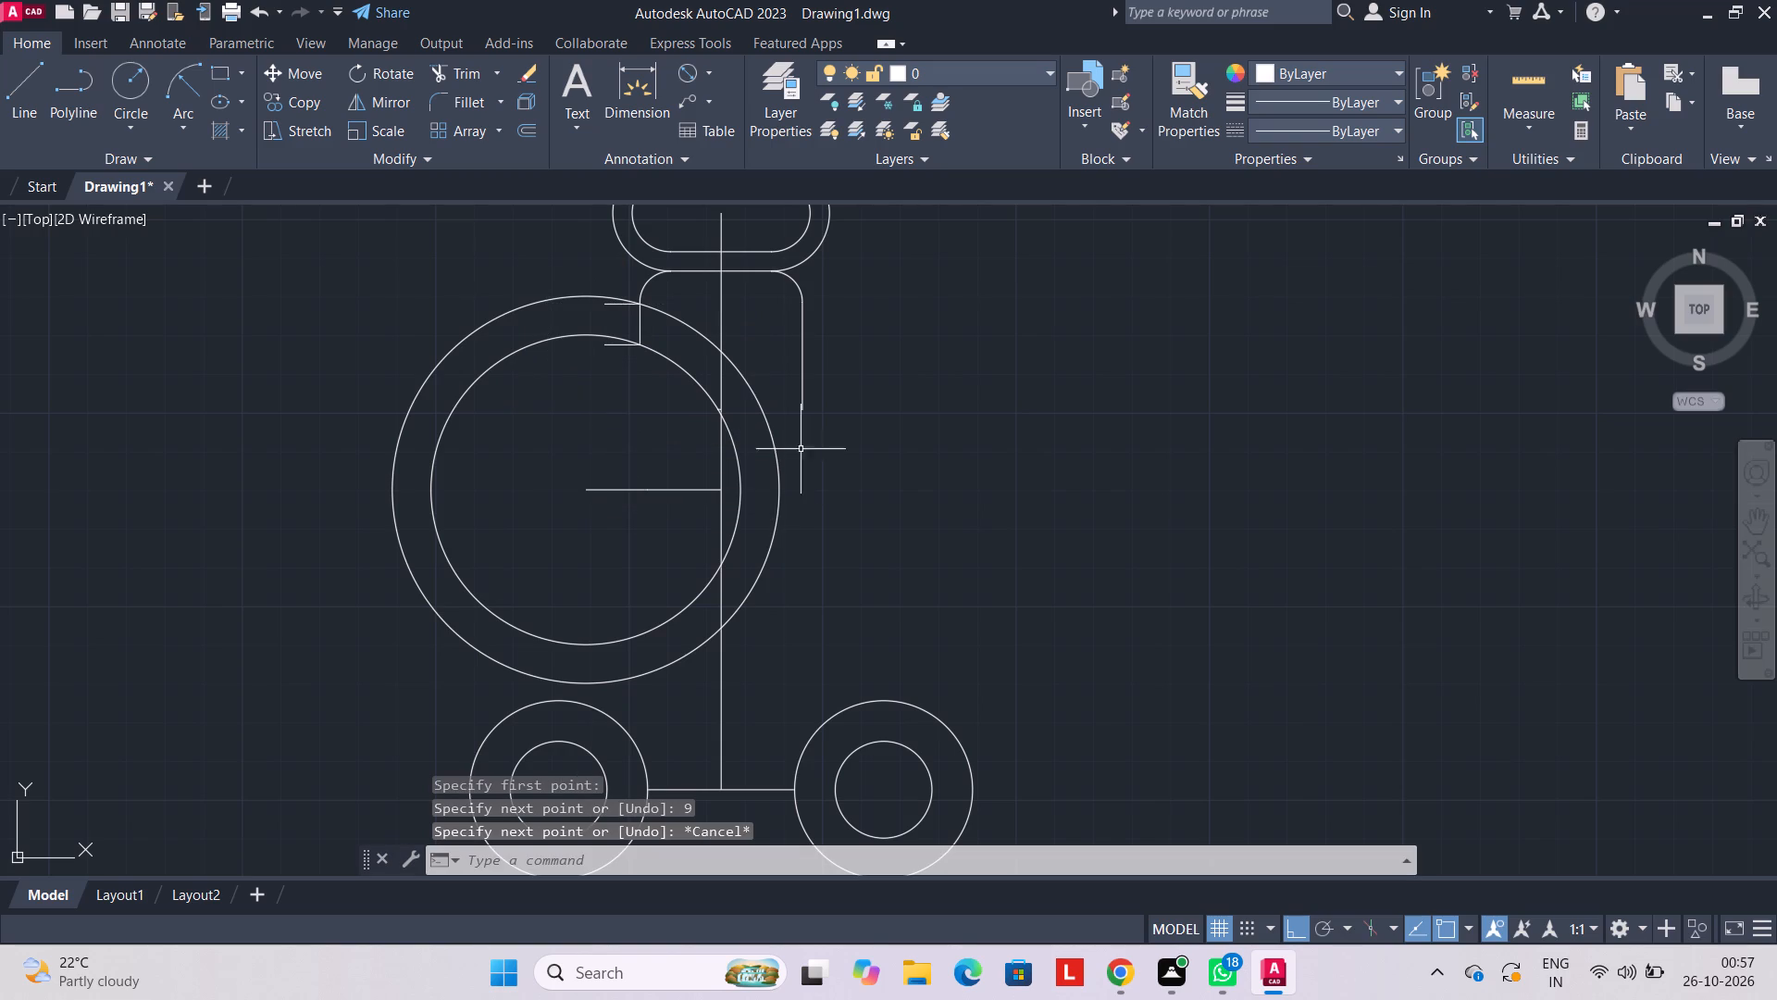
# Trim away both large concentric circles and the horizontal line running from their centre to the vertical centre line.
pyautogui.click(454, 77)
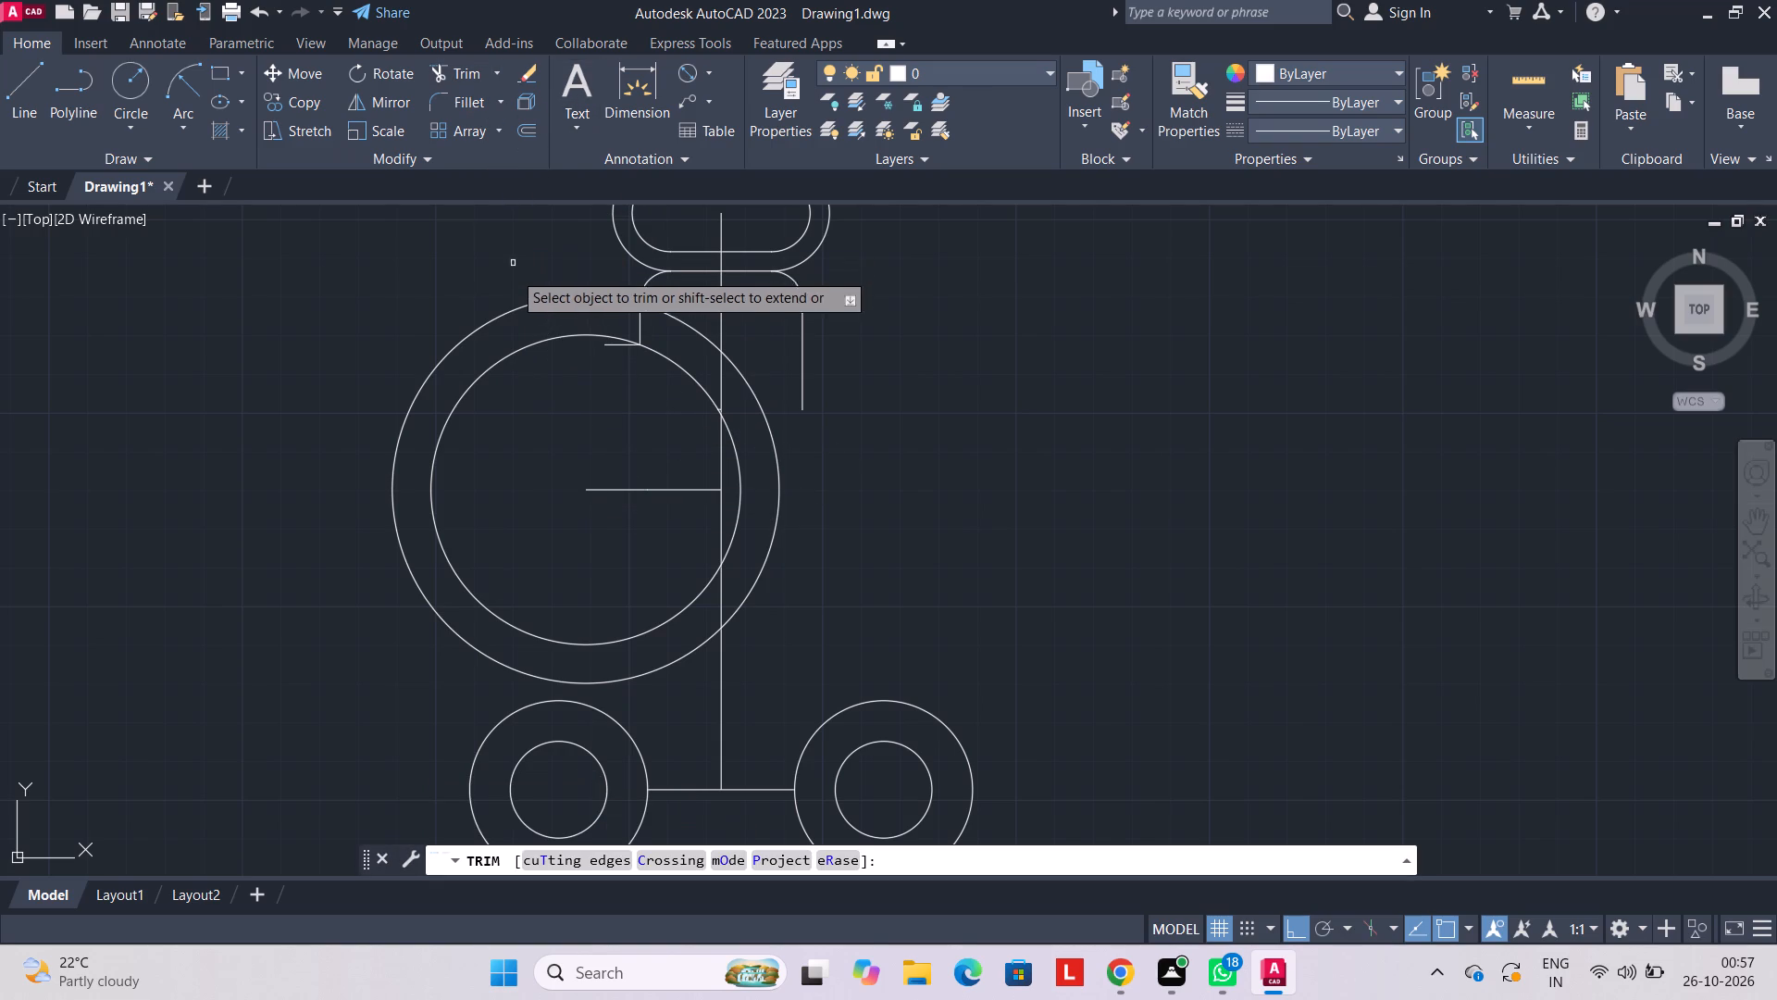
pyautogui.click(521, 304)
pyautogui.click(526, 347)
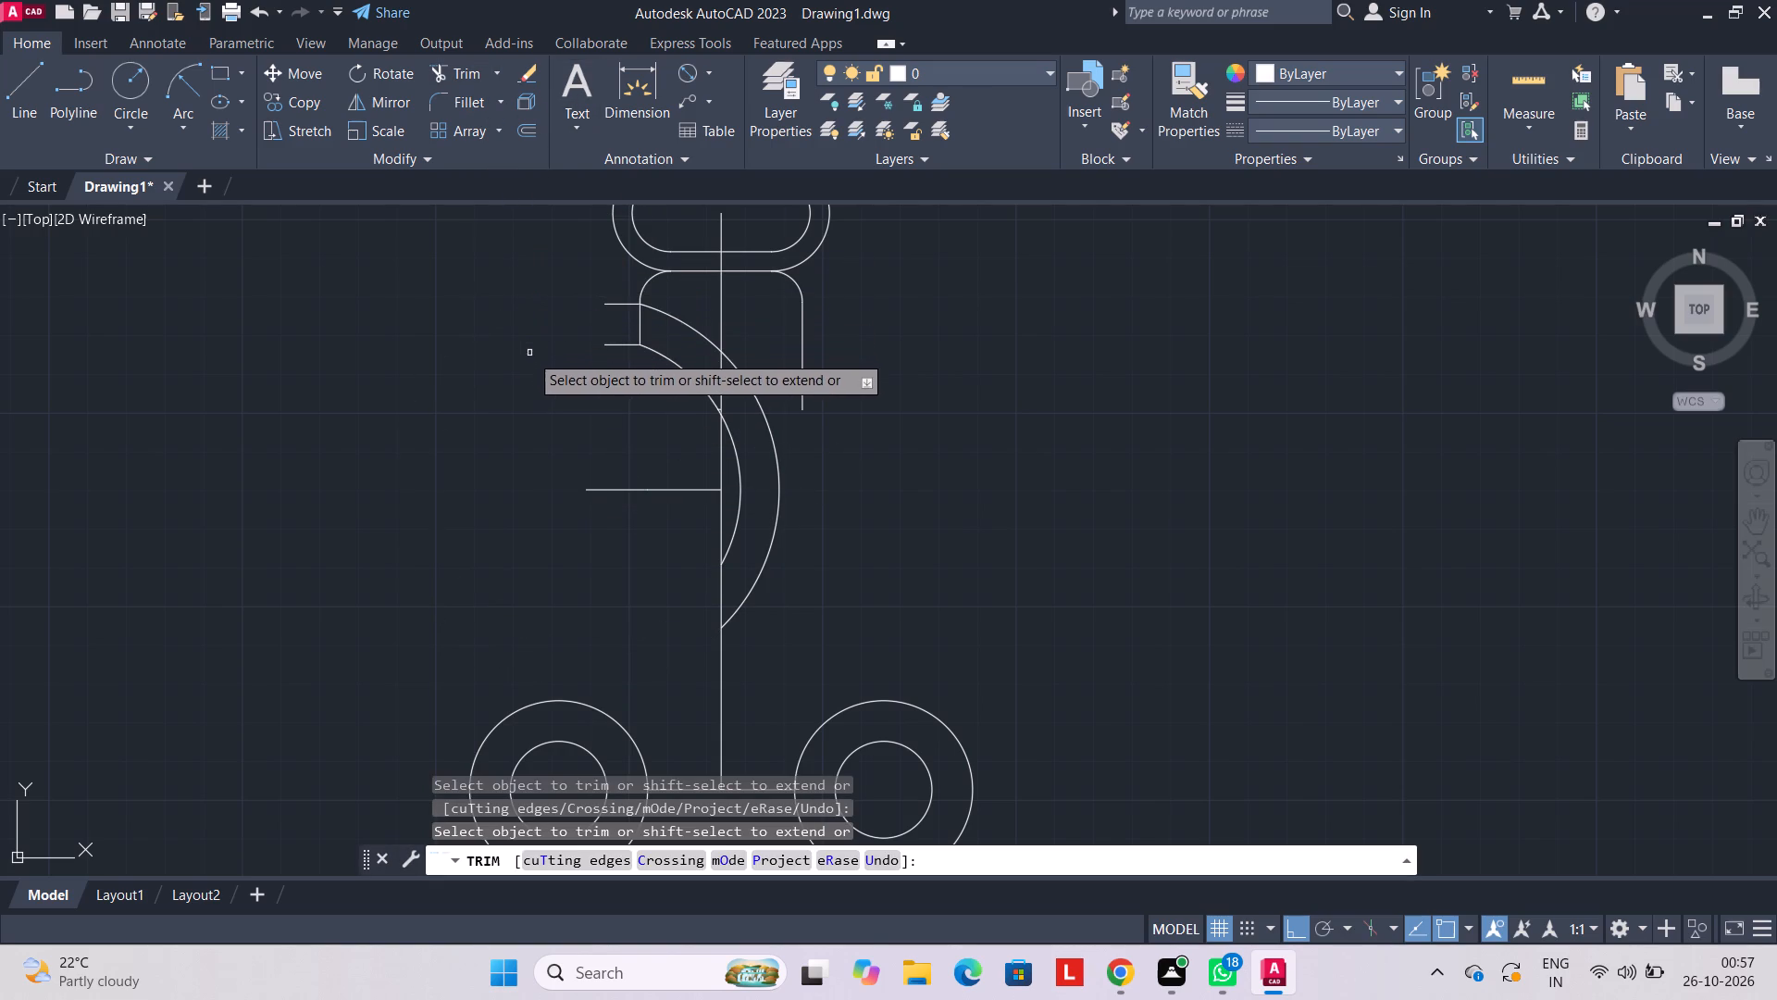
pyautogui.click(653, 491)
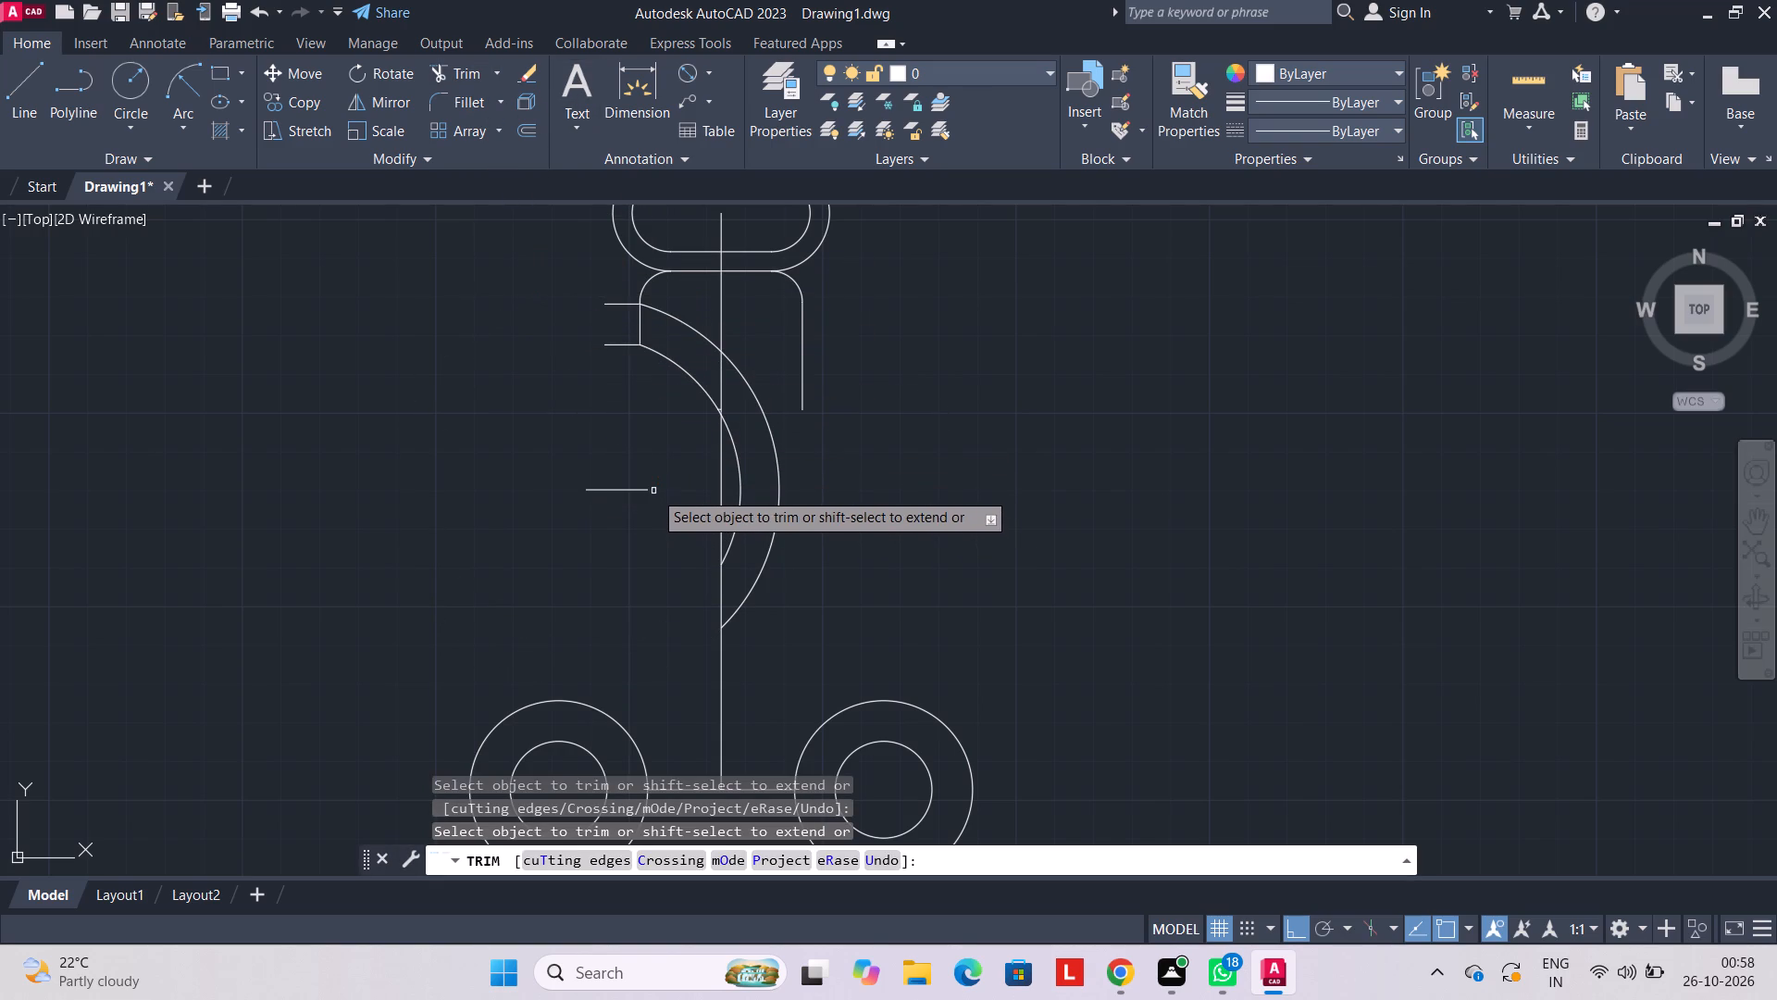
pyautogui.click(641, 488)
pyautogui.click(739, 472)
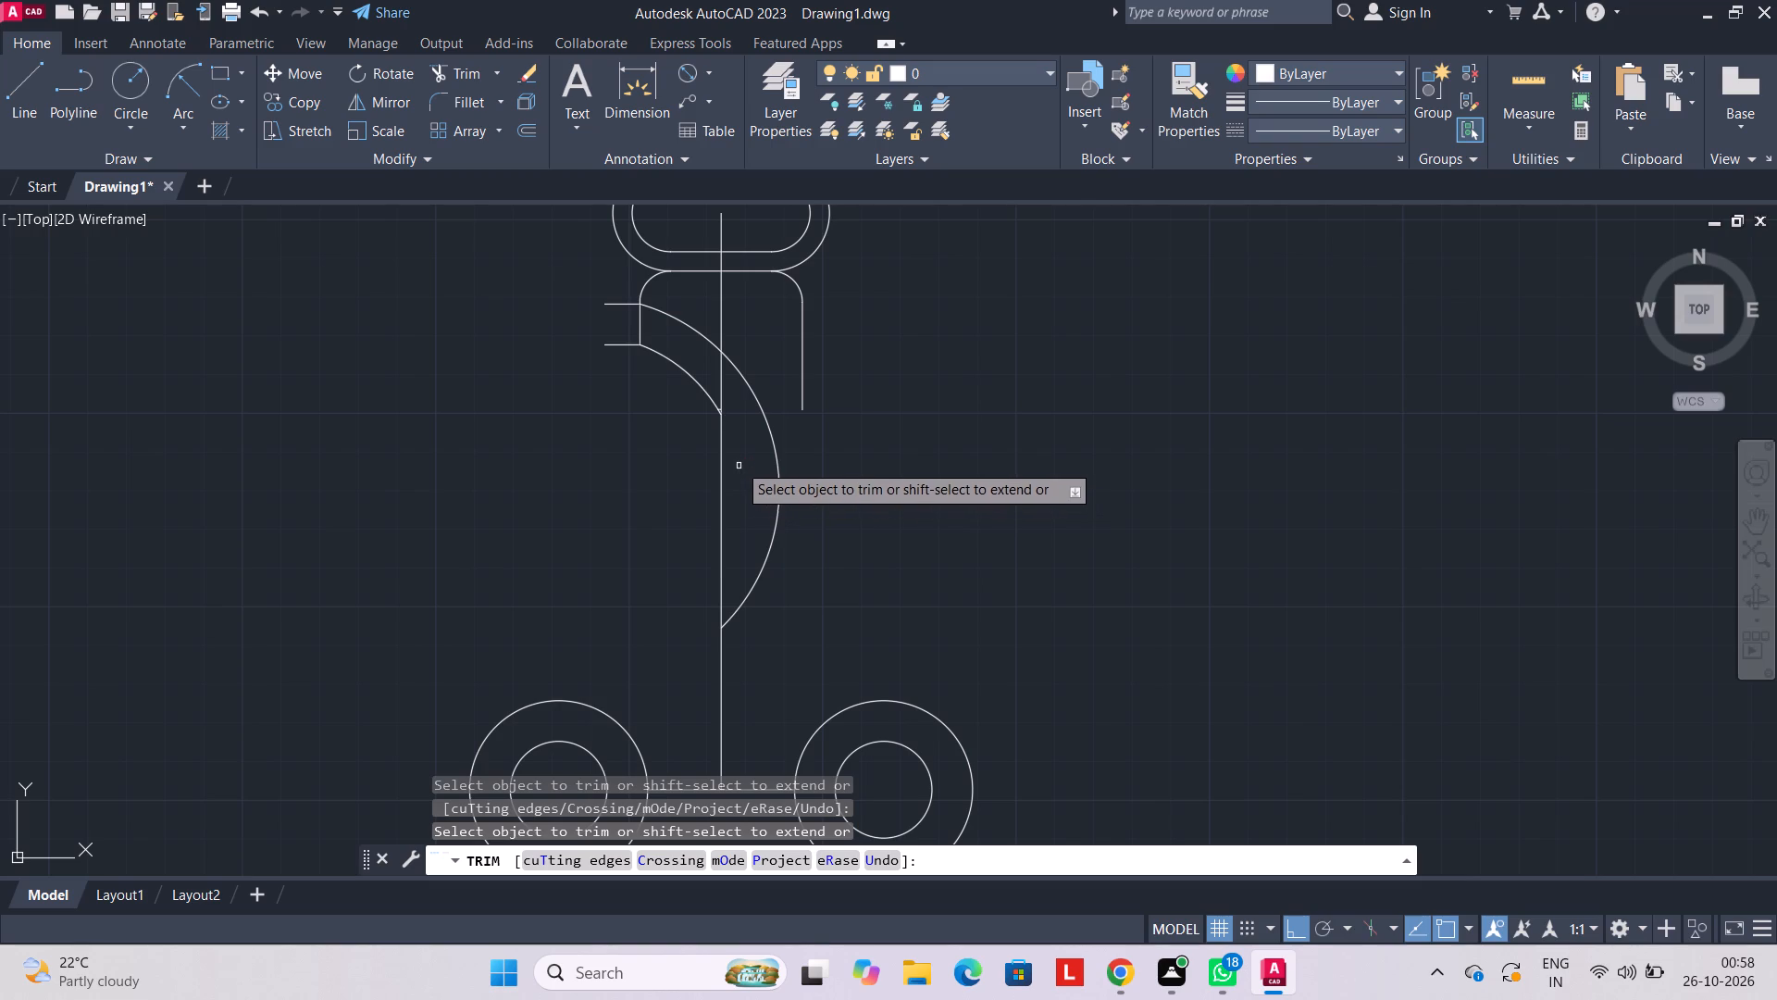
pyautogui.click(702, 384)
pyautogui.click(677, 319)
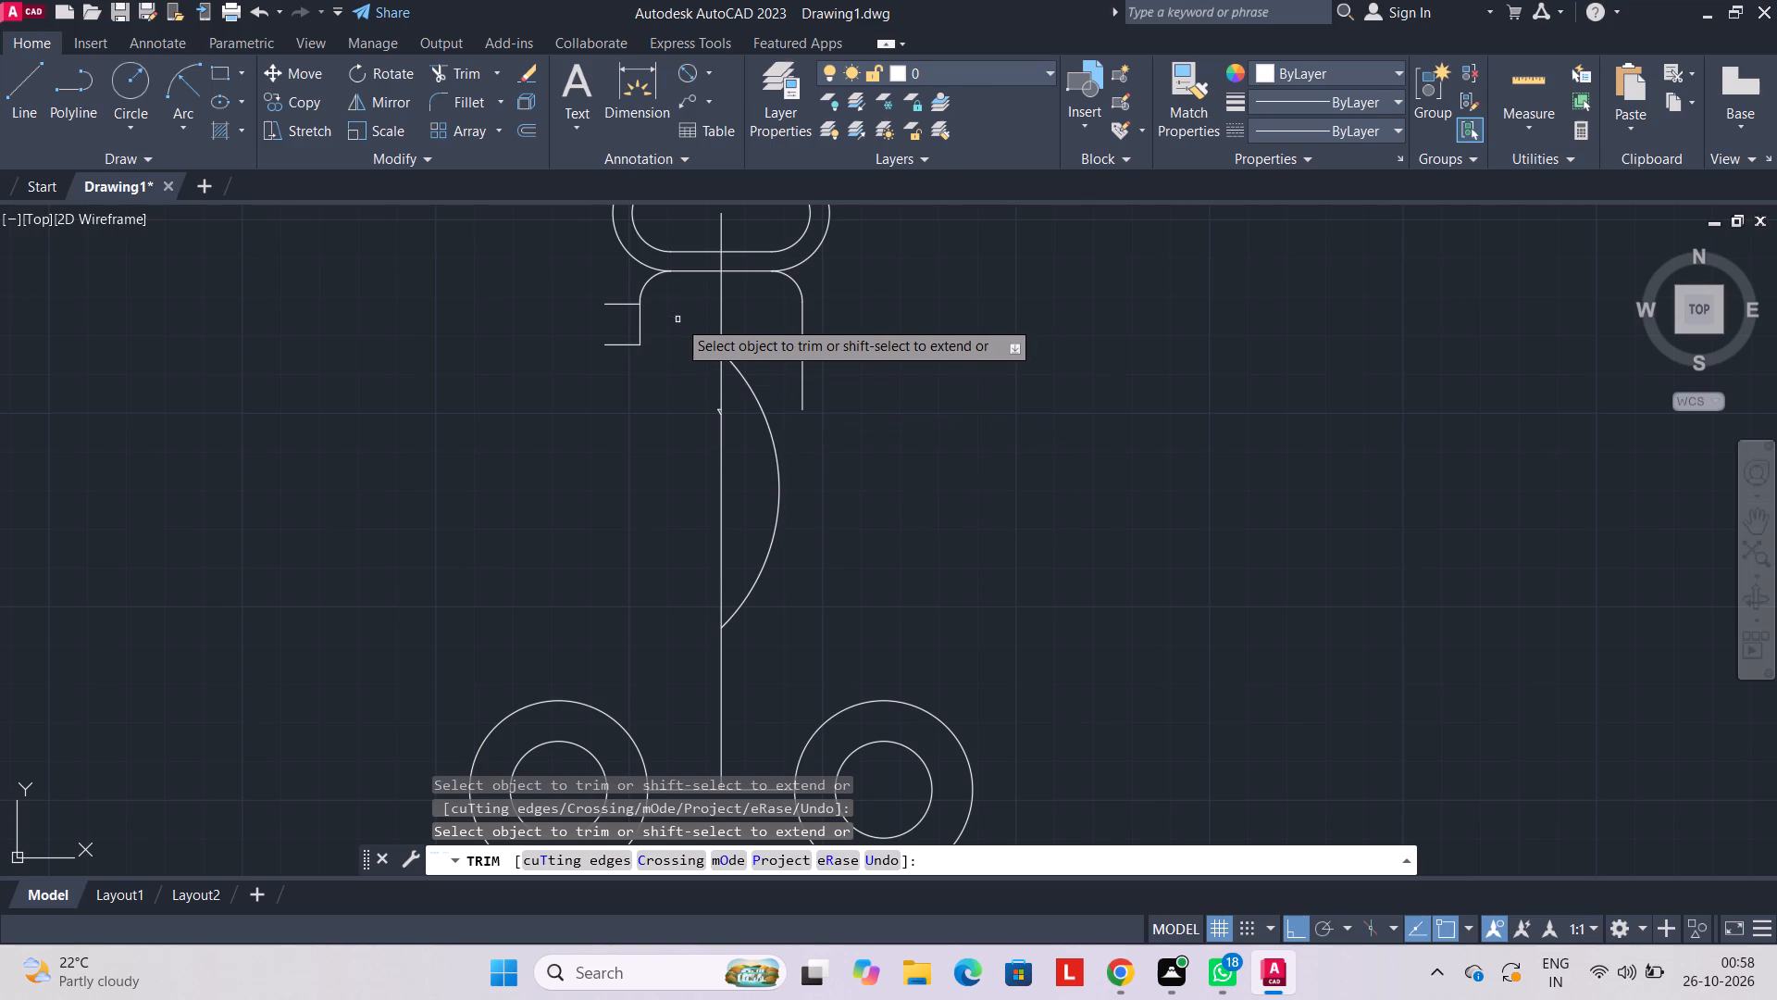
pyautogui.click(757, 405)
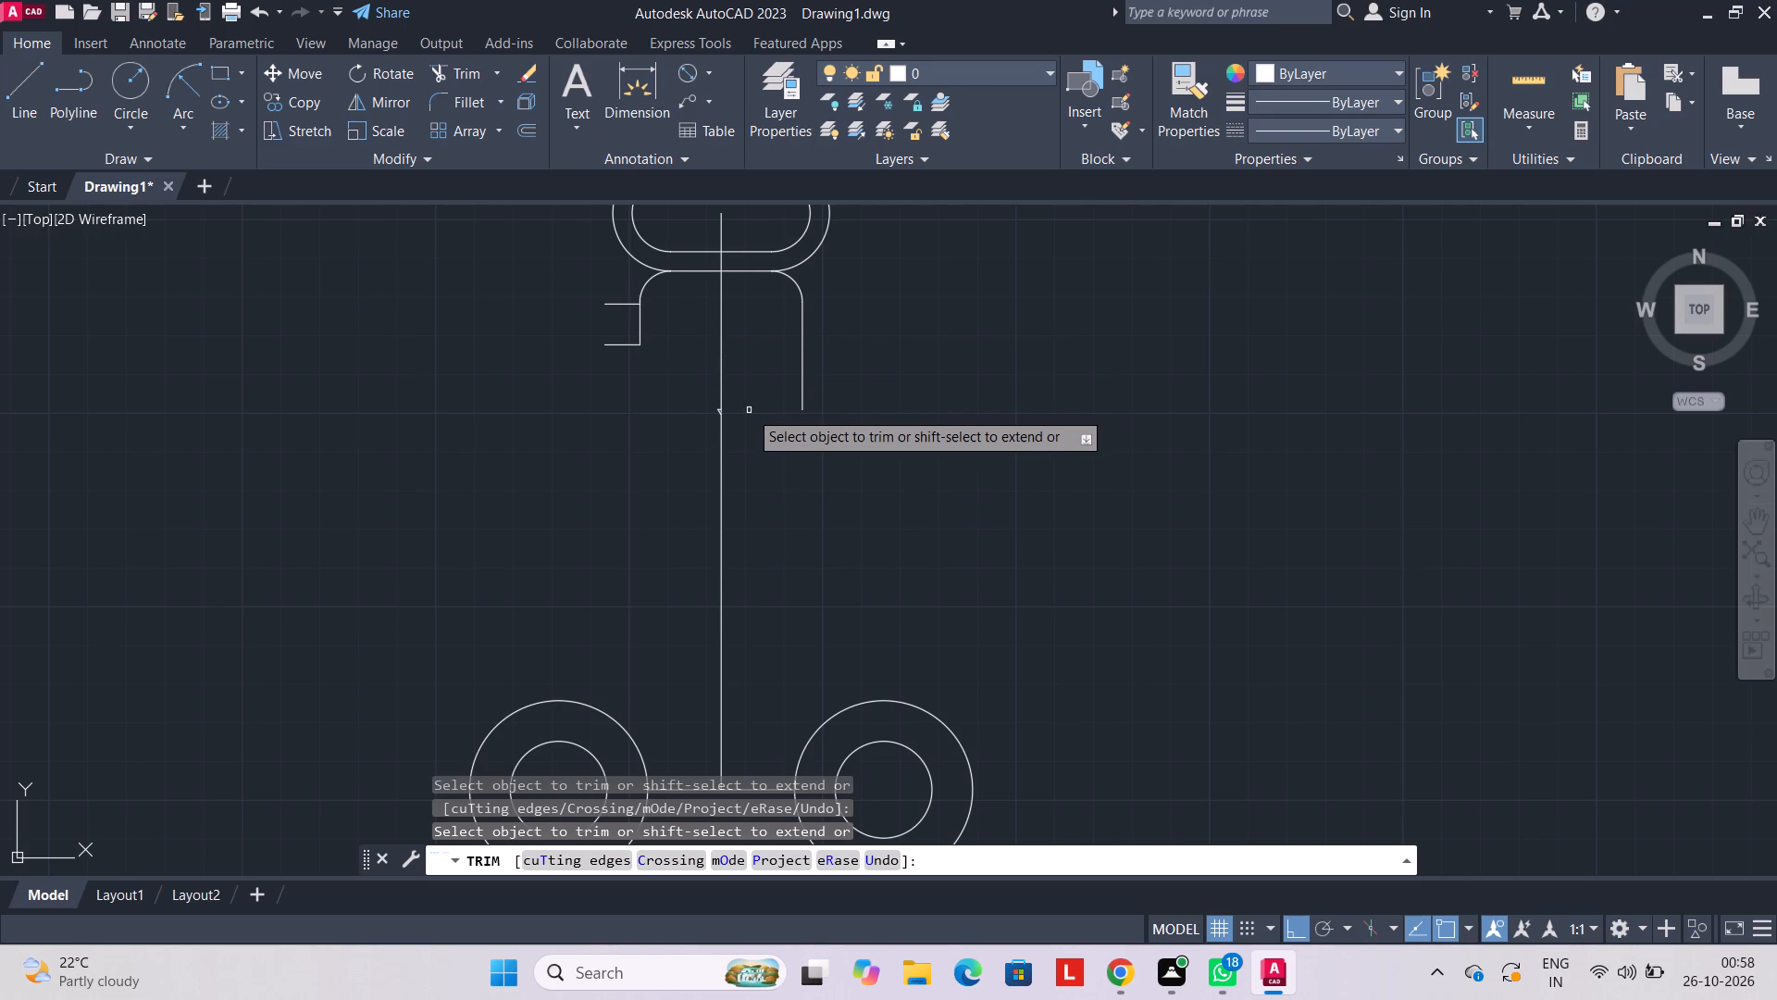
# Trim away the small circle fragments beside the vertical centre line and the whole right neck line.
pyautogui.scroll(3, 718, 411)
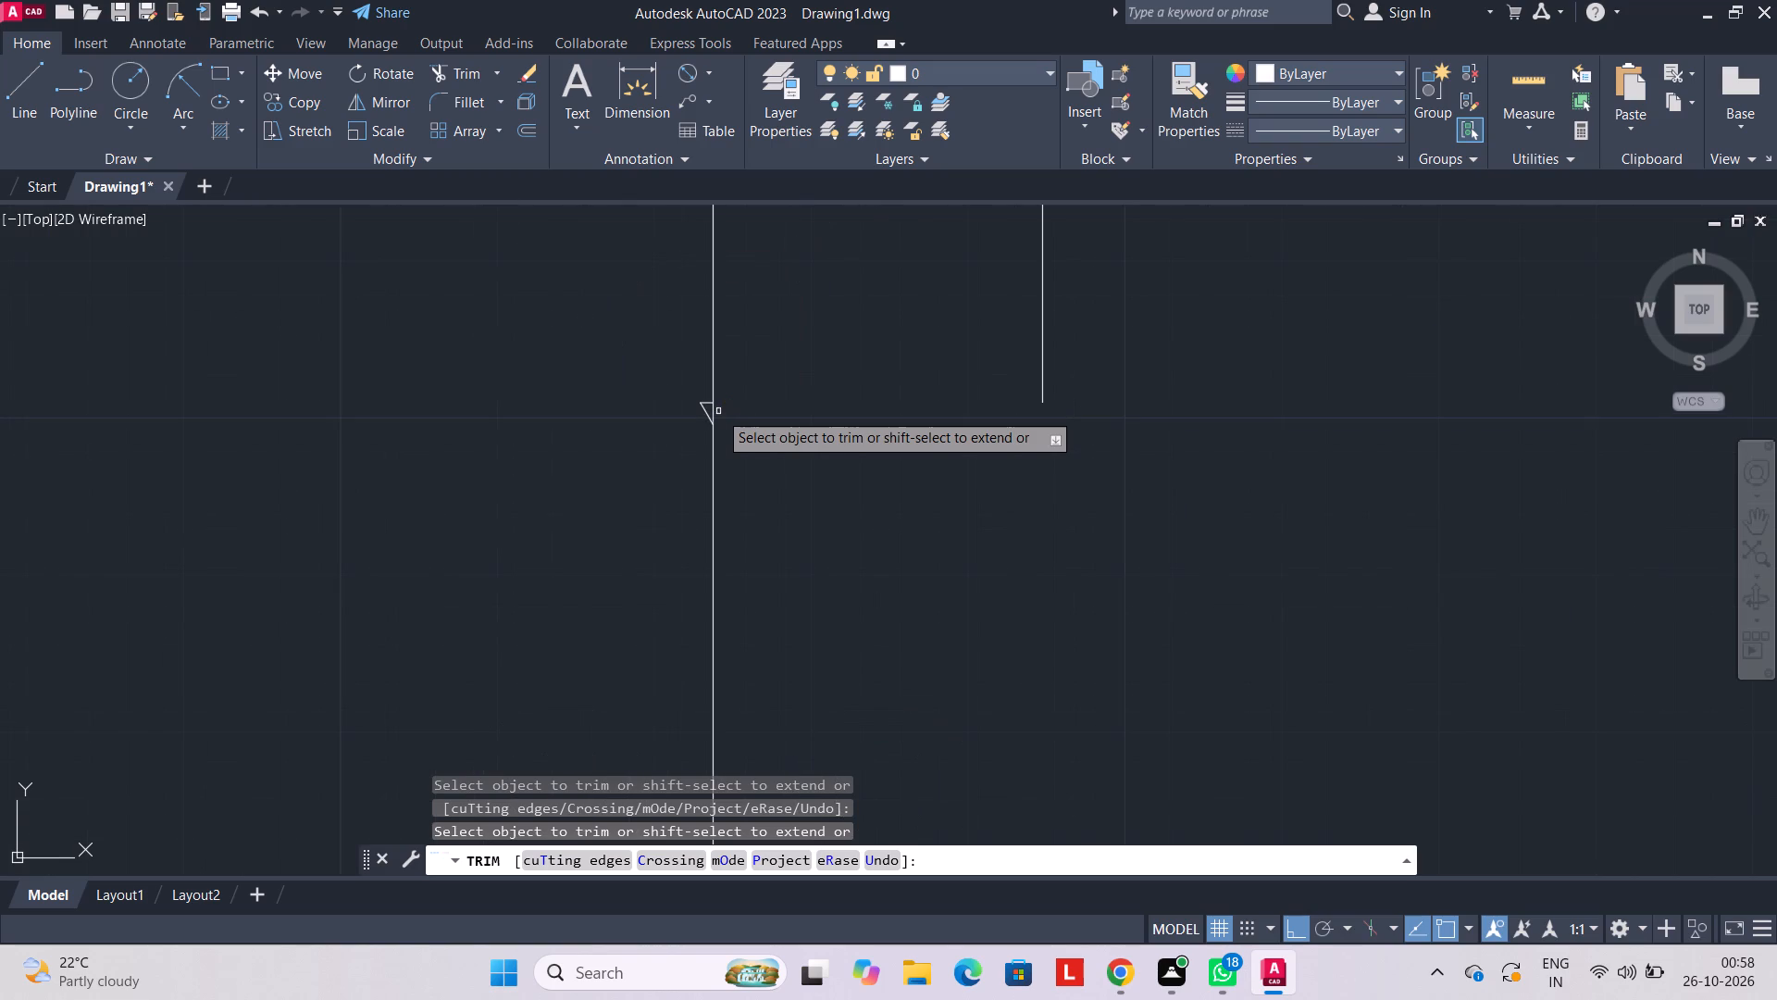
pyautogui.click(706, 404)
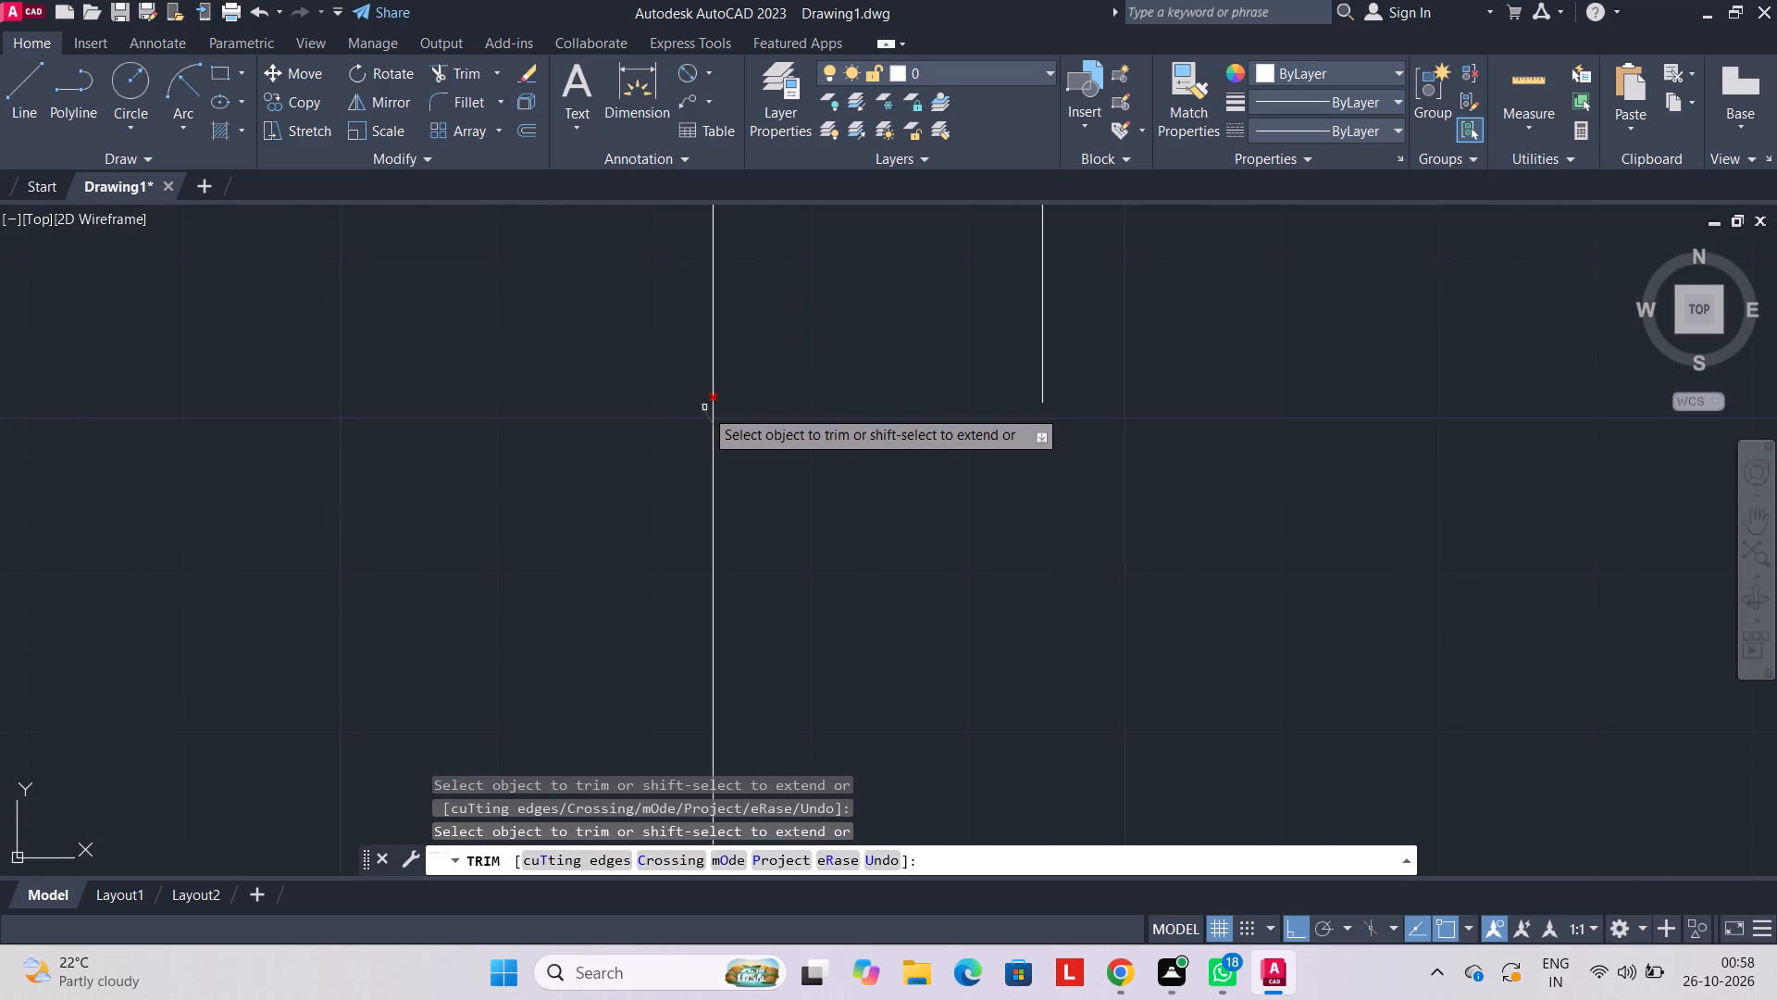
pyautogui.click(704, 408)
pyautogui.scroll(1, 770, 372)
pyautogui.scroll(-5, 770, 372)
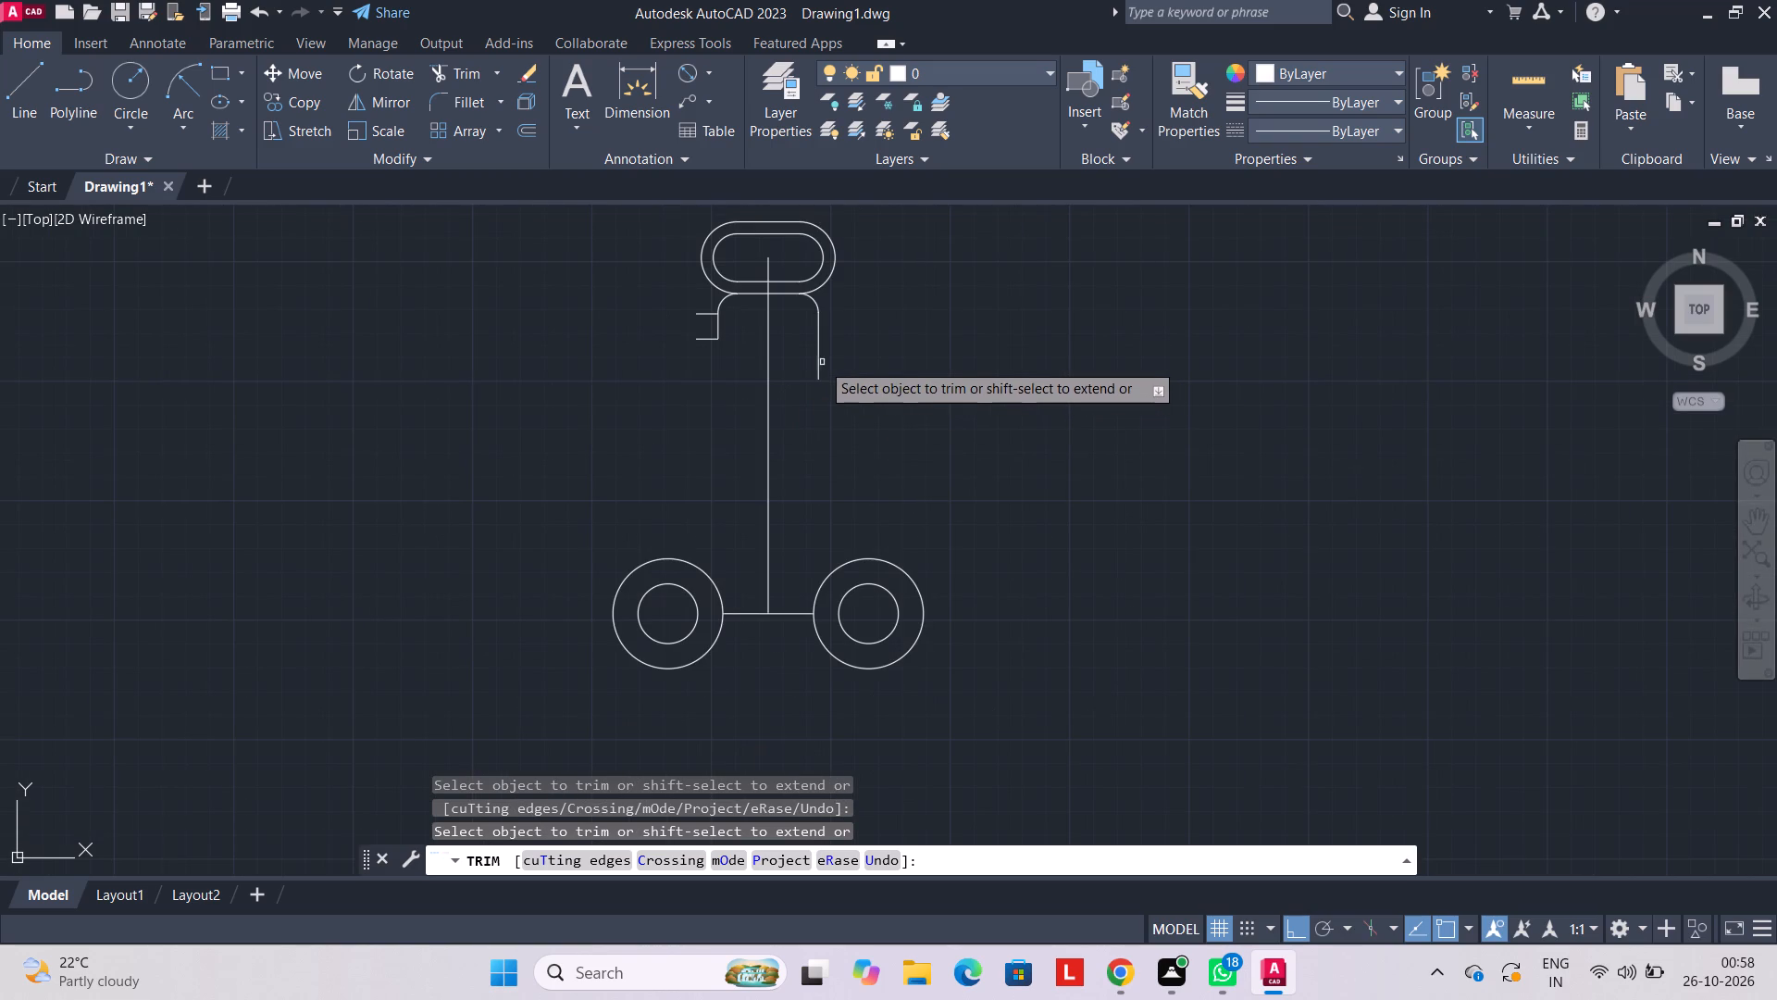
pyautogui.click(820, 362)
pyautogui.scroll(2, 802, 315)
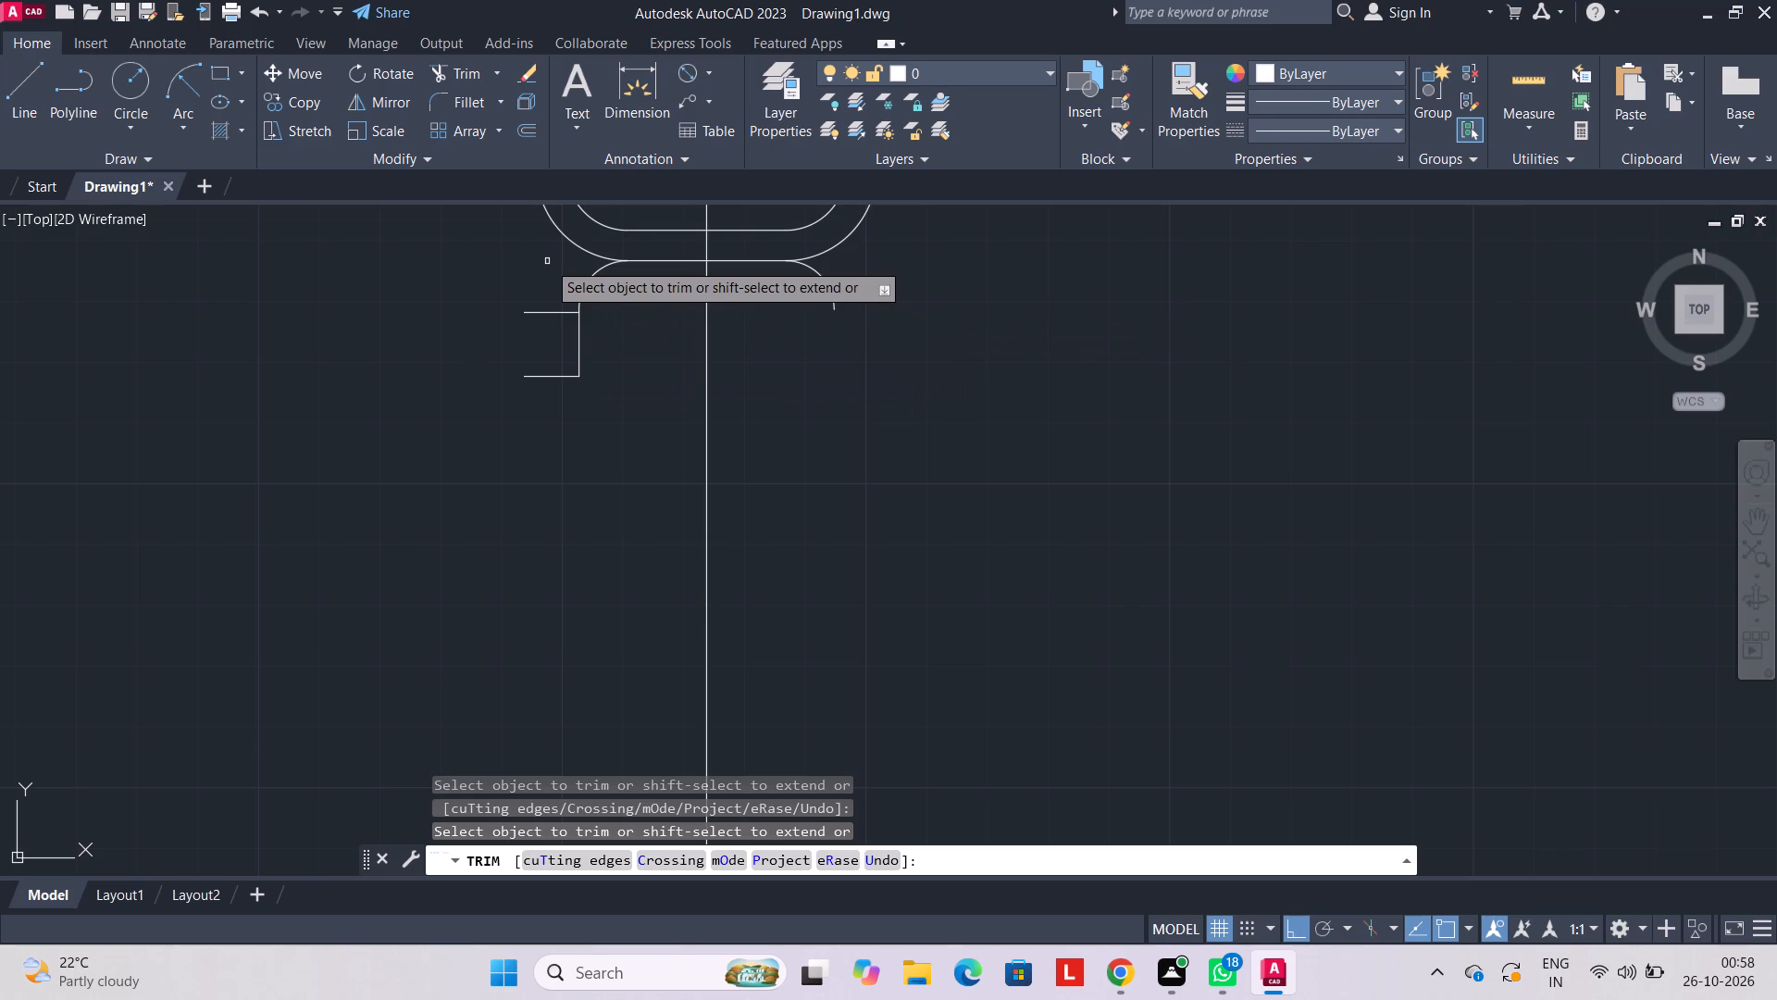
# Measure the vertical distance between the two short horizontal lines on the neck's left side.
pyautogui.click(652, 89)
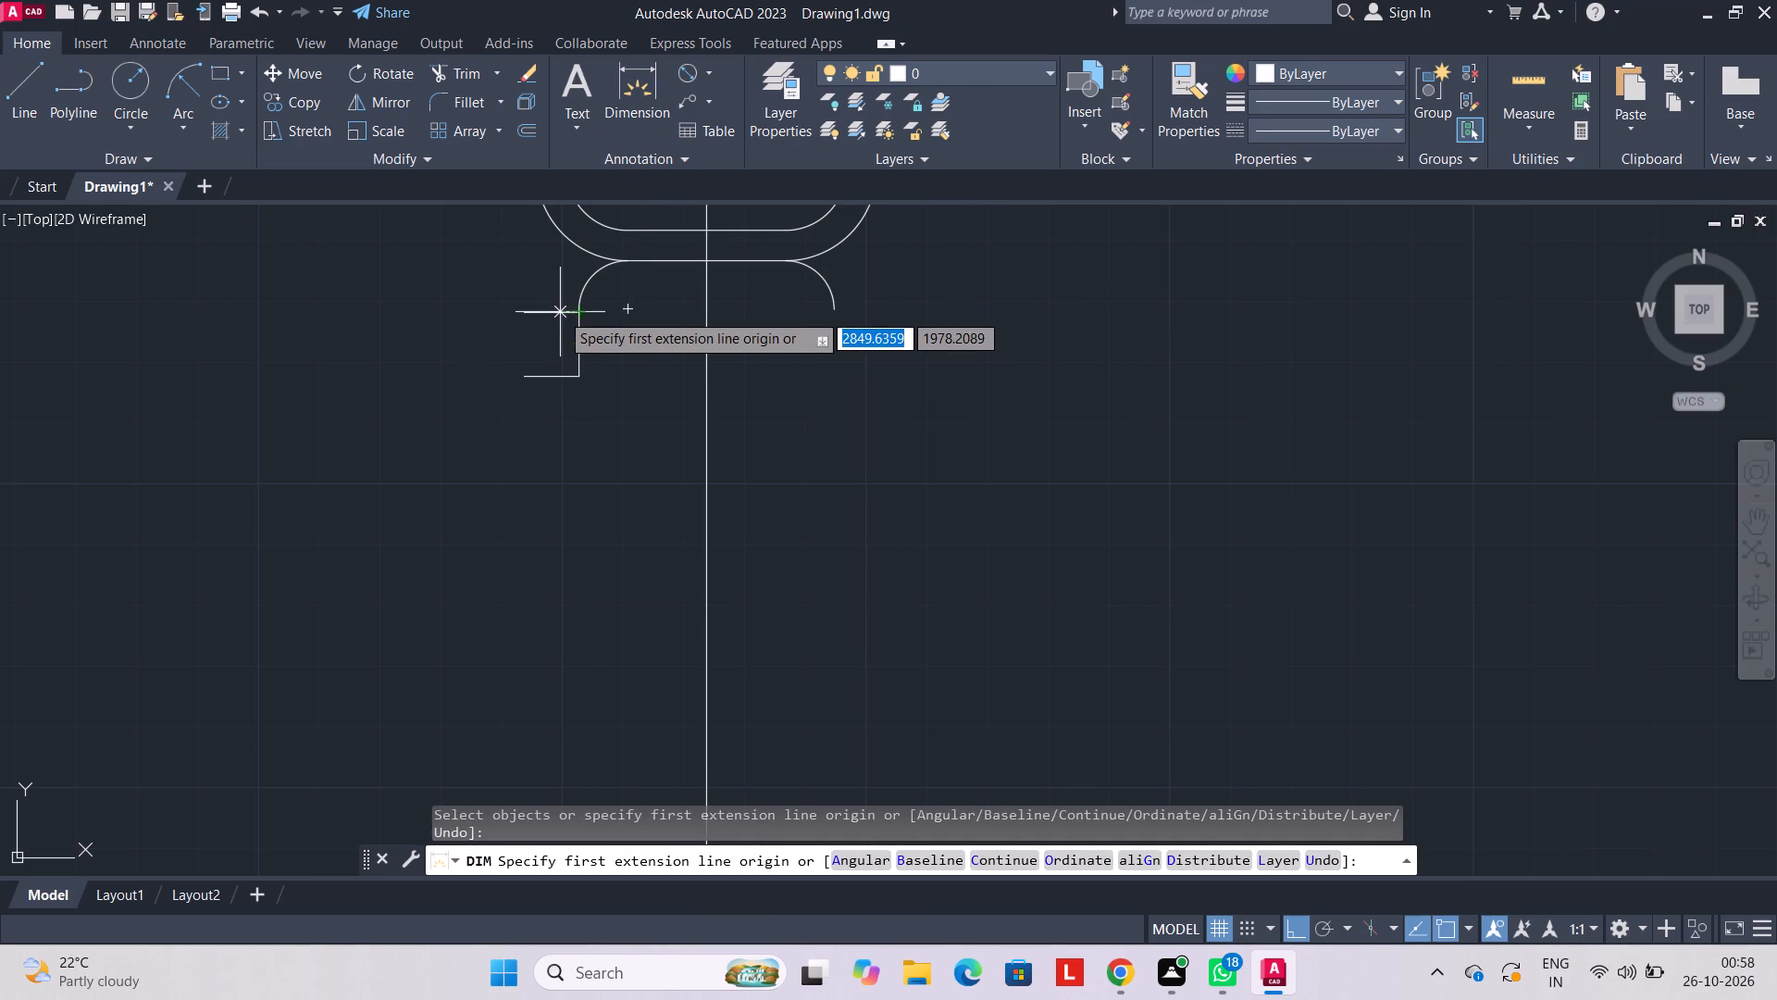
pyautogui.click(628, 94)
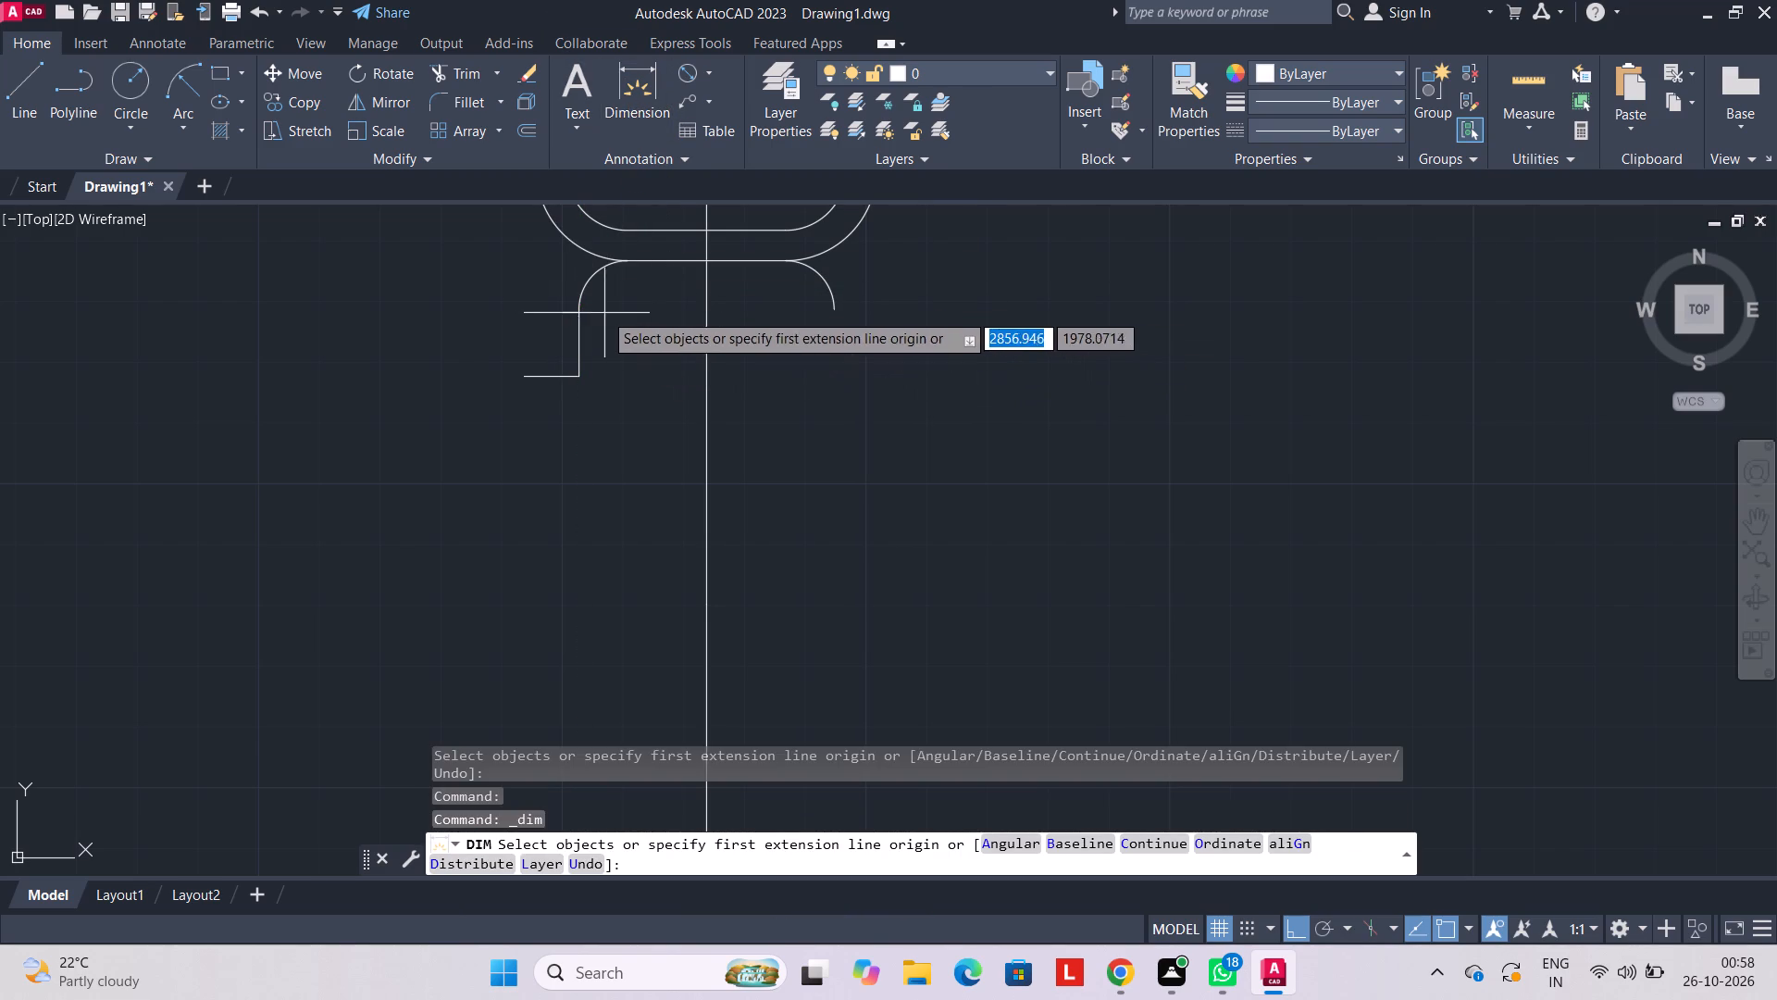
pyautogui.click(550, 311)
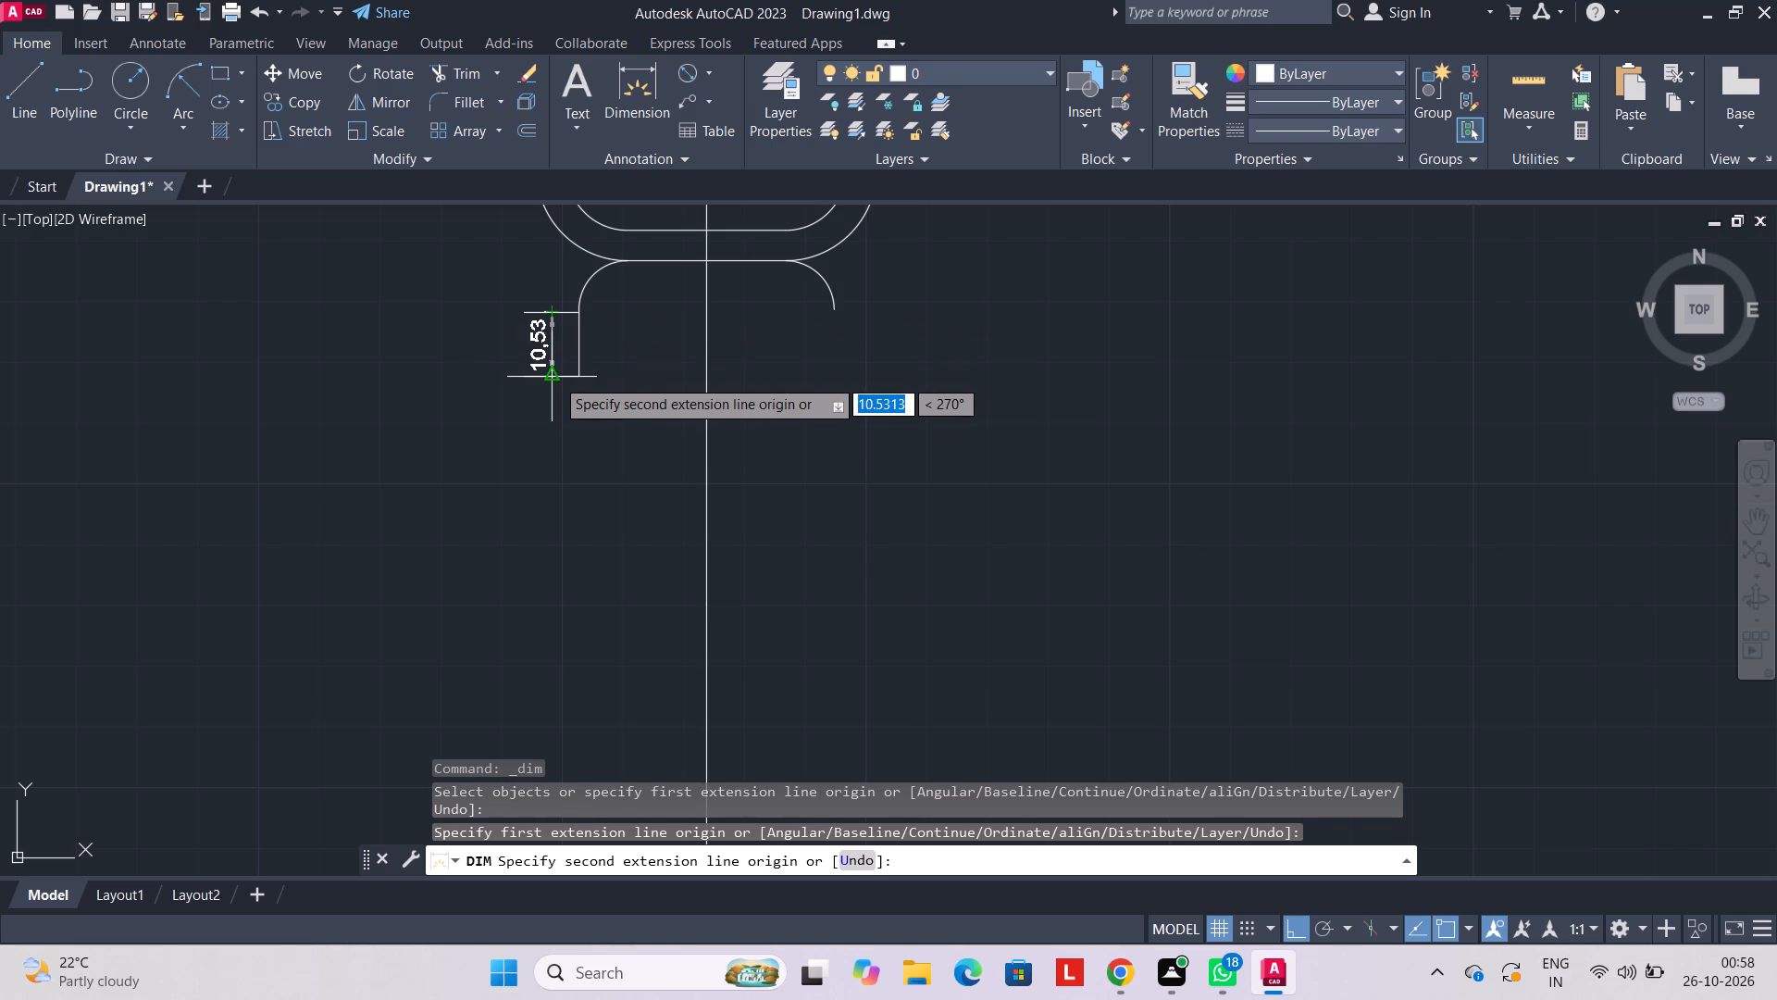
pyautogui.click(555, 378)
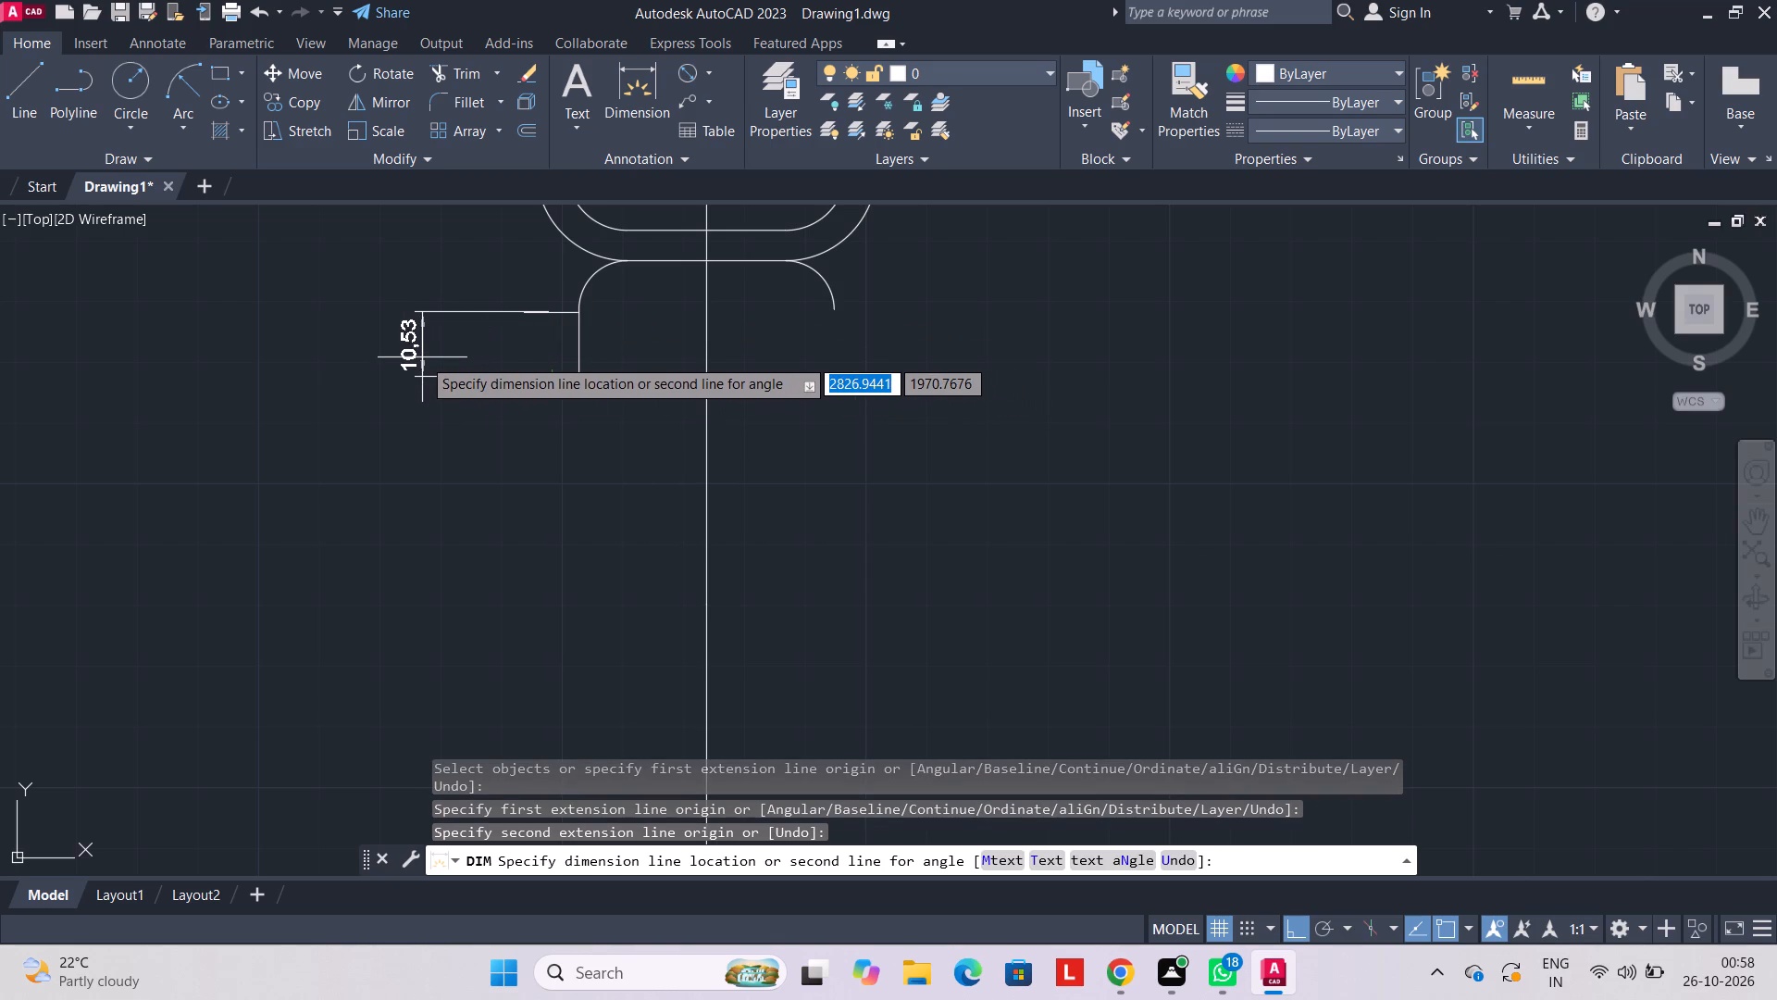
pyautogui.press('Escape')
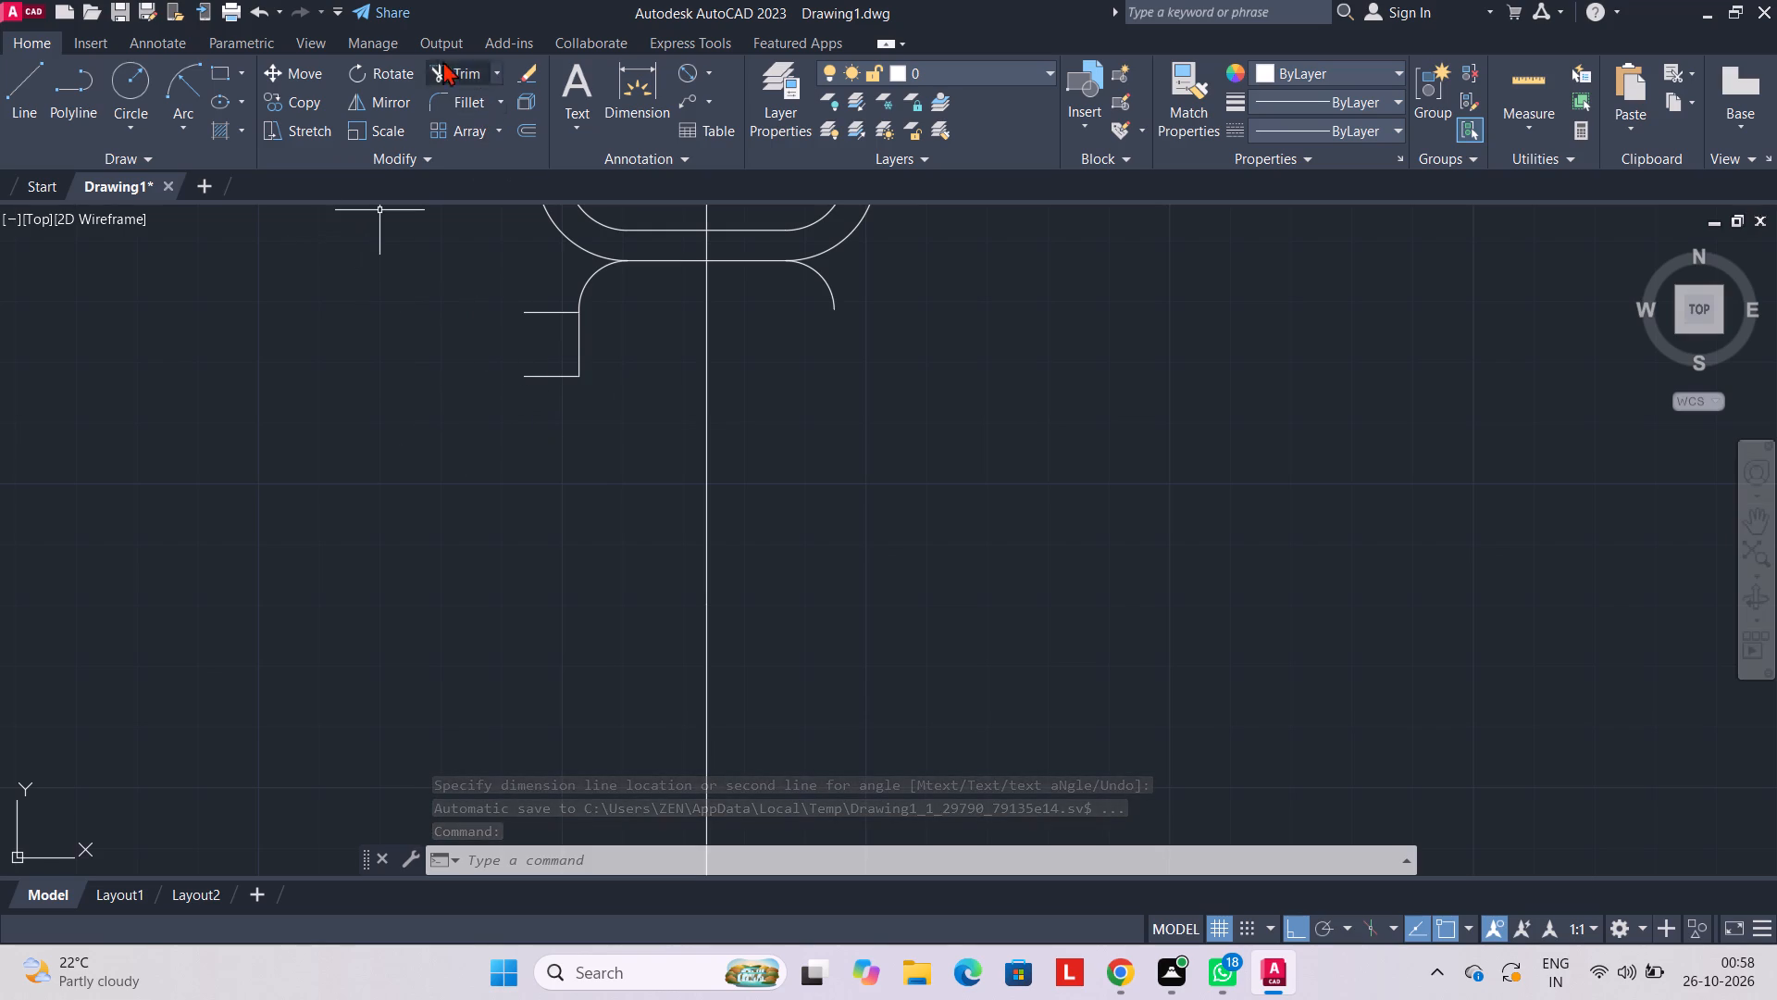
# Trim away the lower short horizontal line and the left neck line it joins.
pyautogui.click(476, 76)
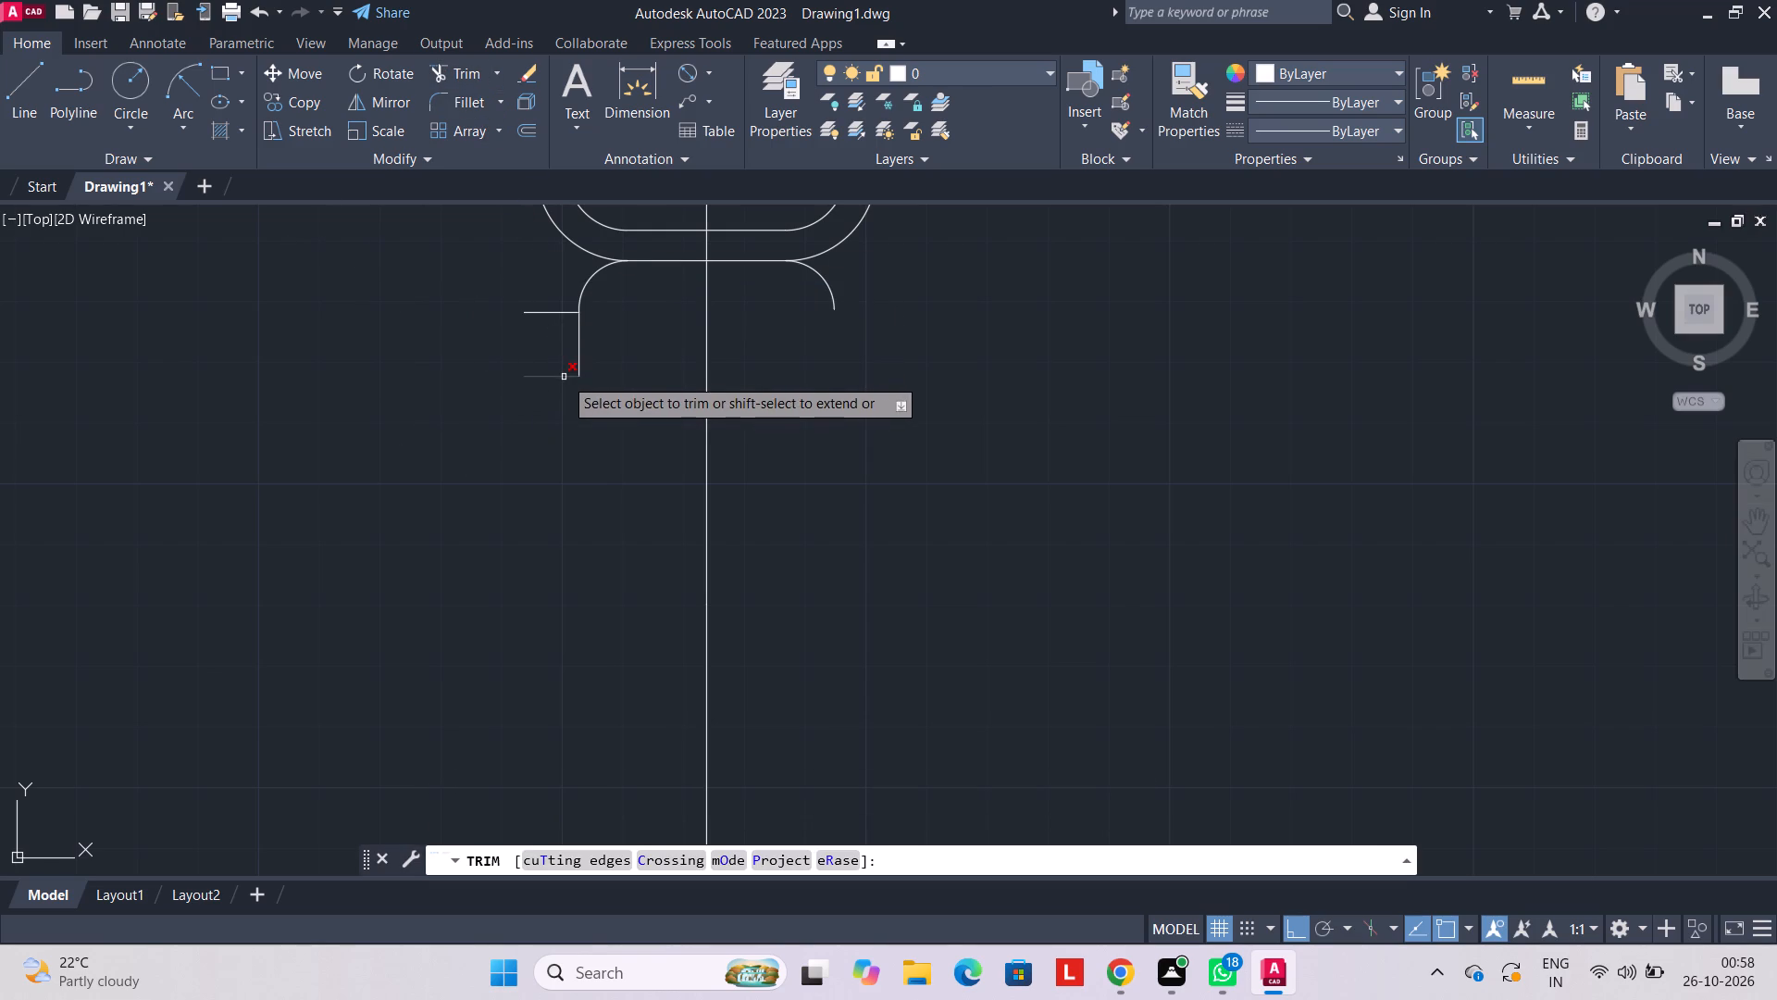
pyautogui.click(564, 377)
pyautogui.click(577, 362)
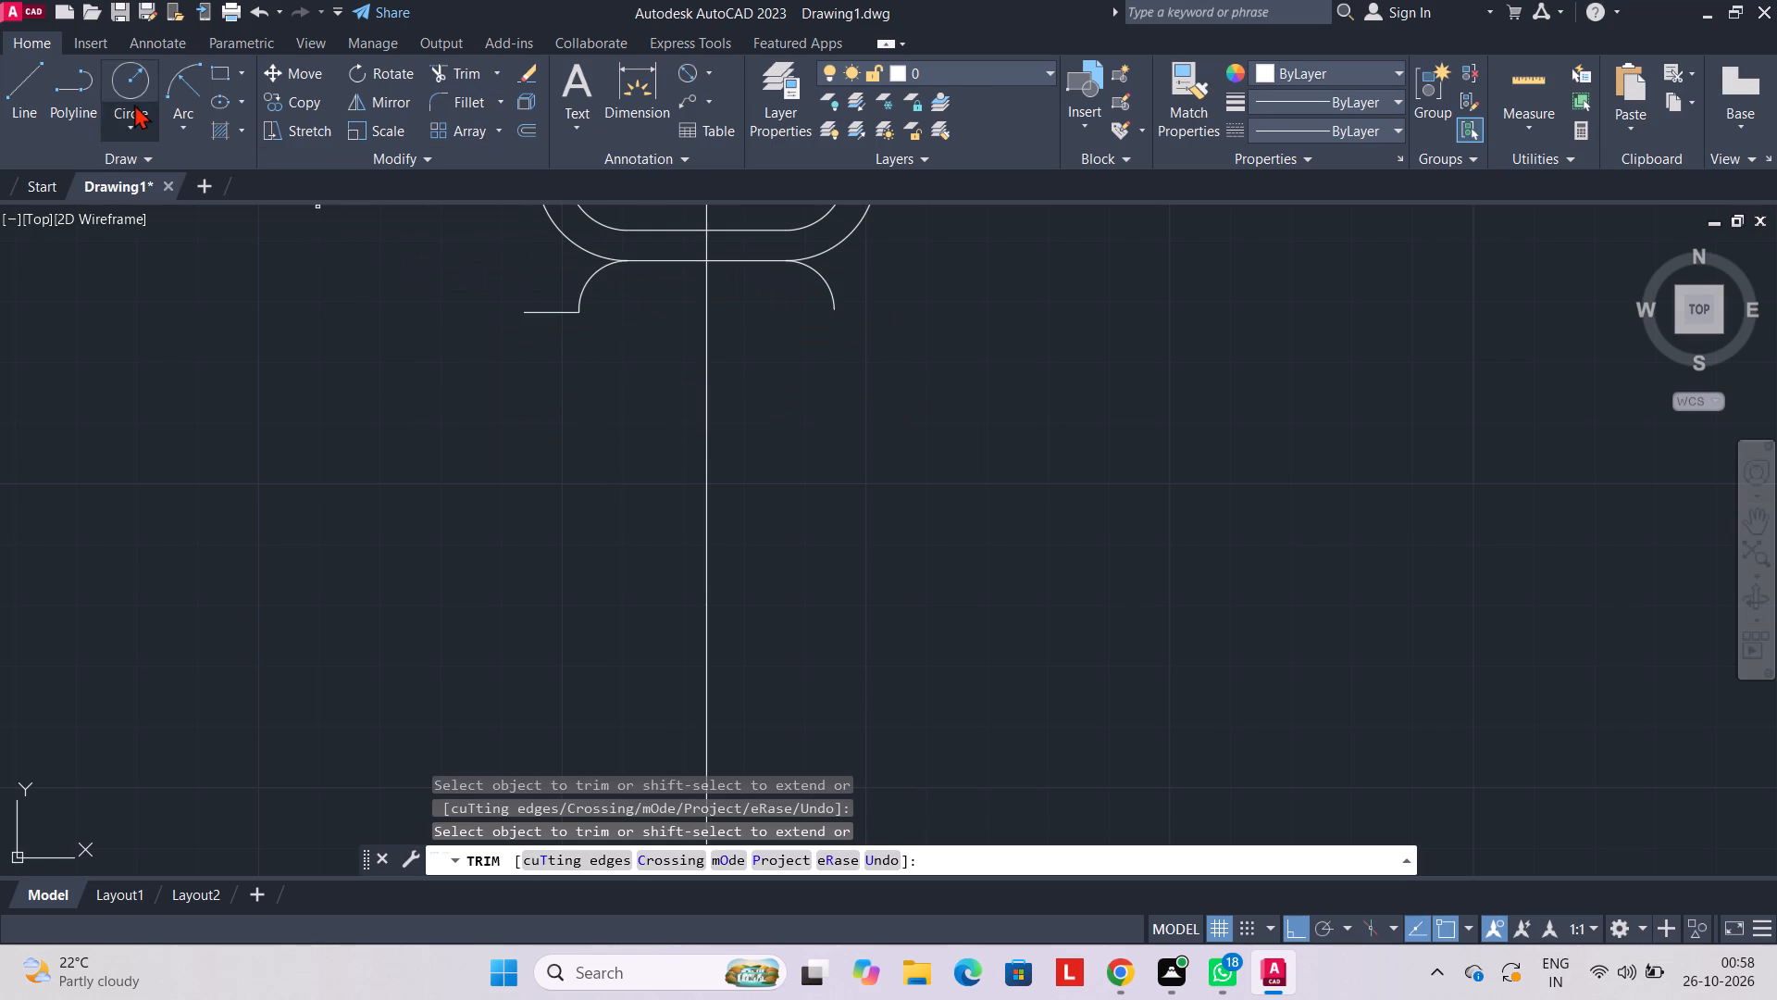
# Draw connected lines from the left transition arc's lower end: 15 down, then 9 outward to the left.
pyautogui.click(40, 78)
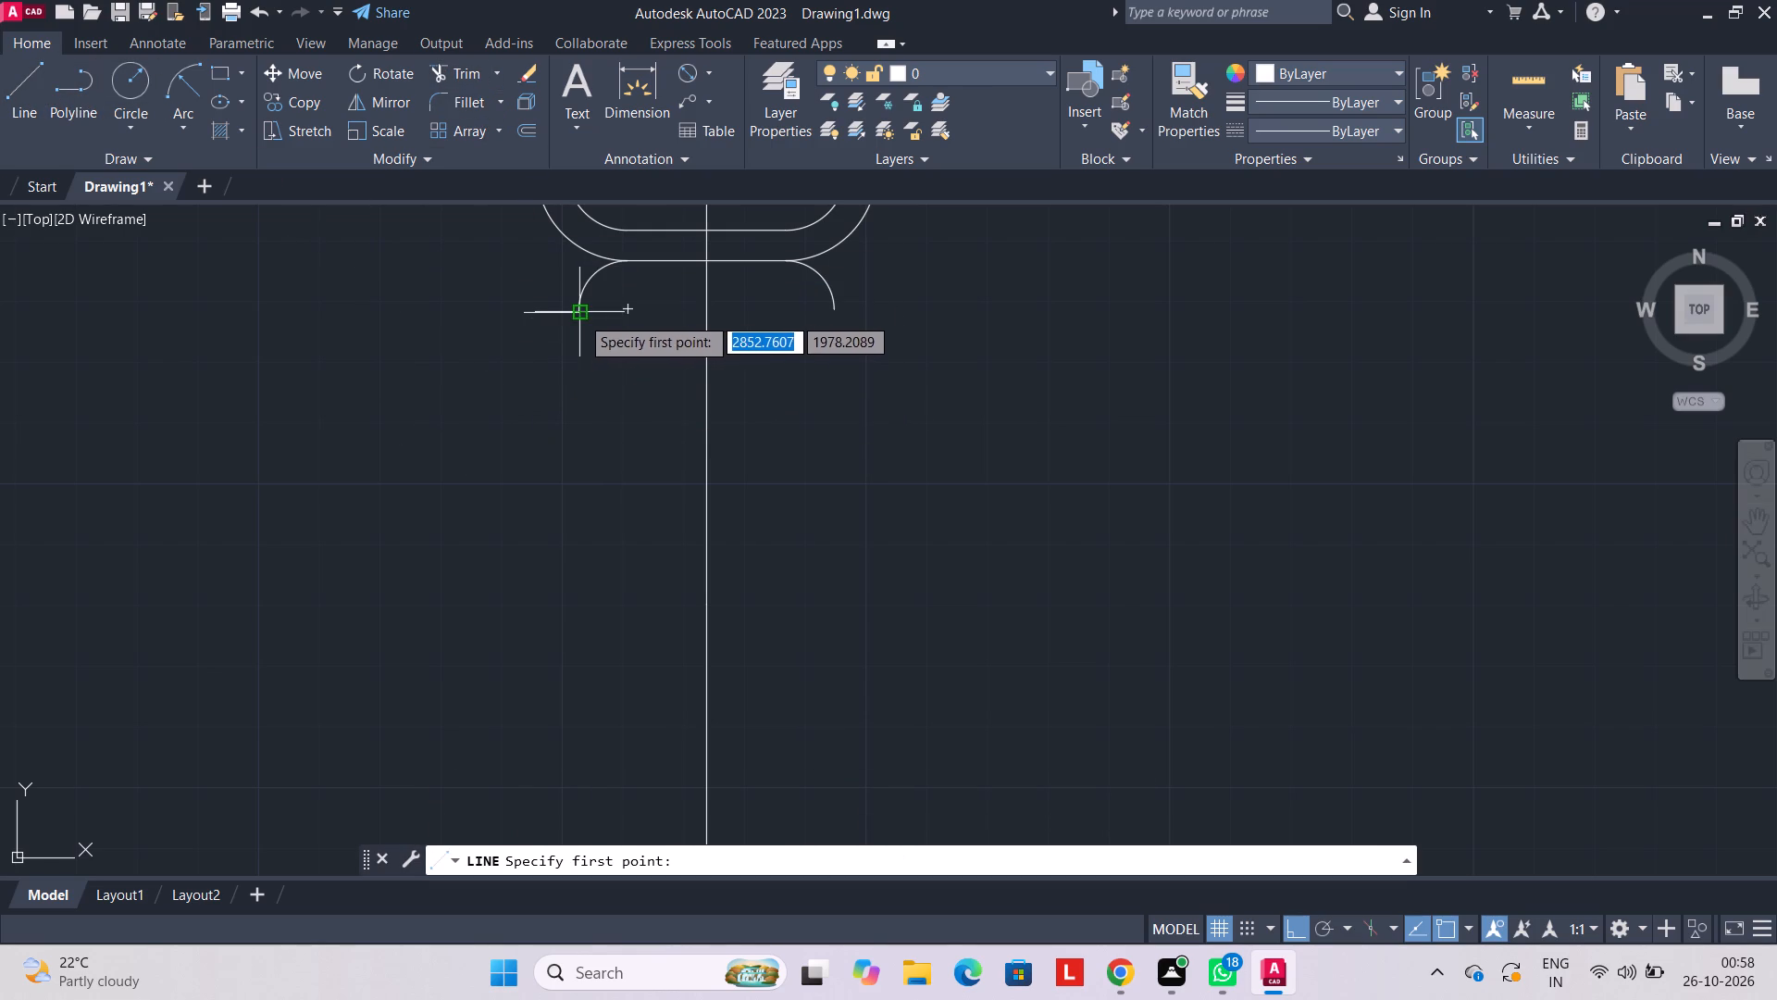
pyautogui.click(582, 315)
pyautogui.write('15')
pyautogui.press('Return')
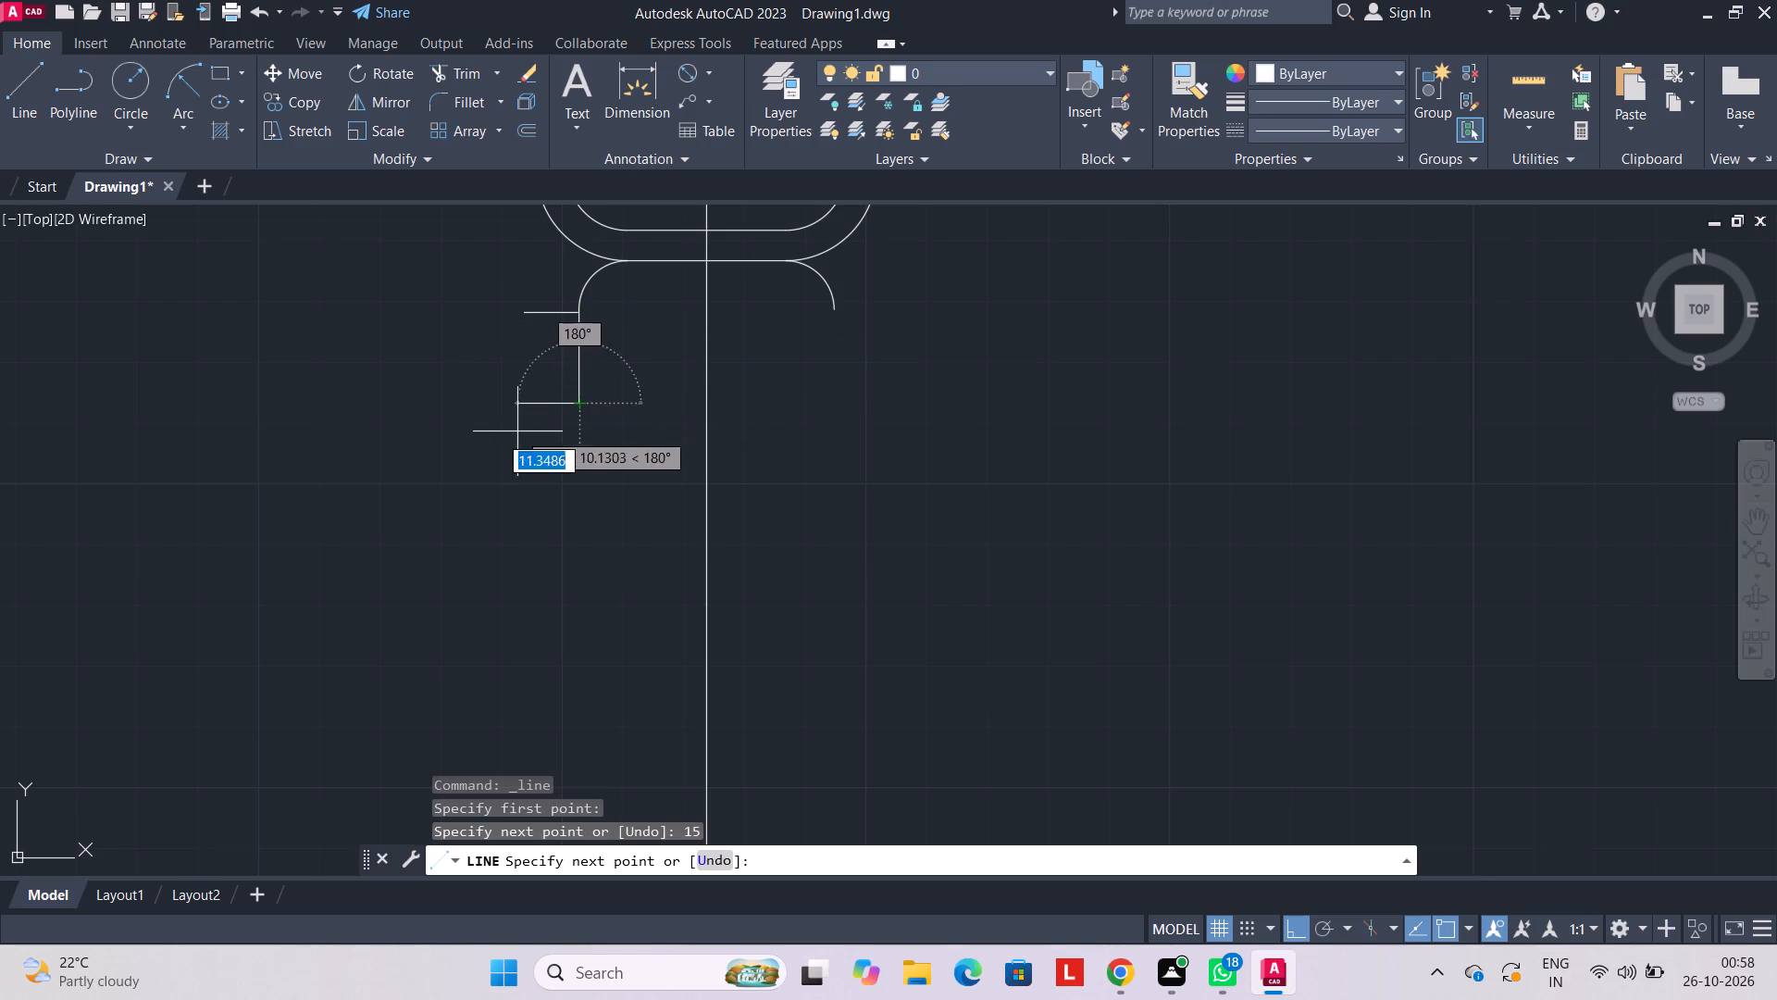
pyautogui.press('9')
pyautogui.press('Return')
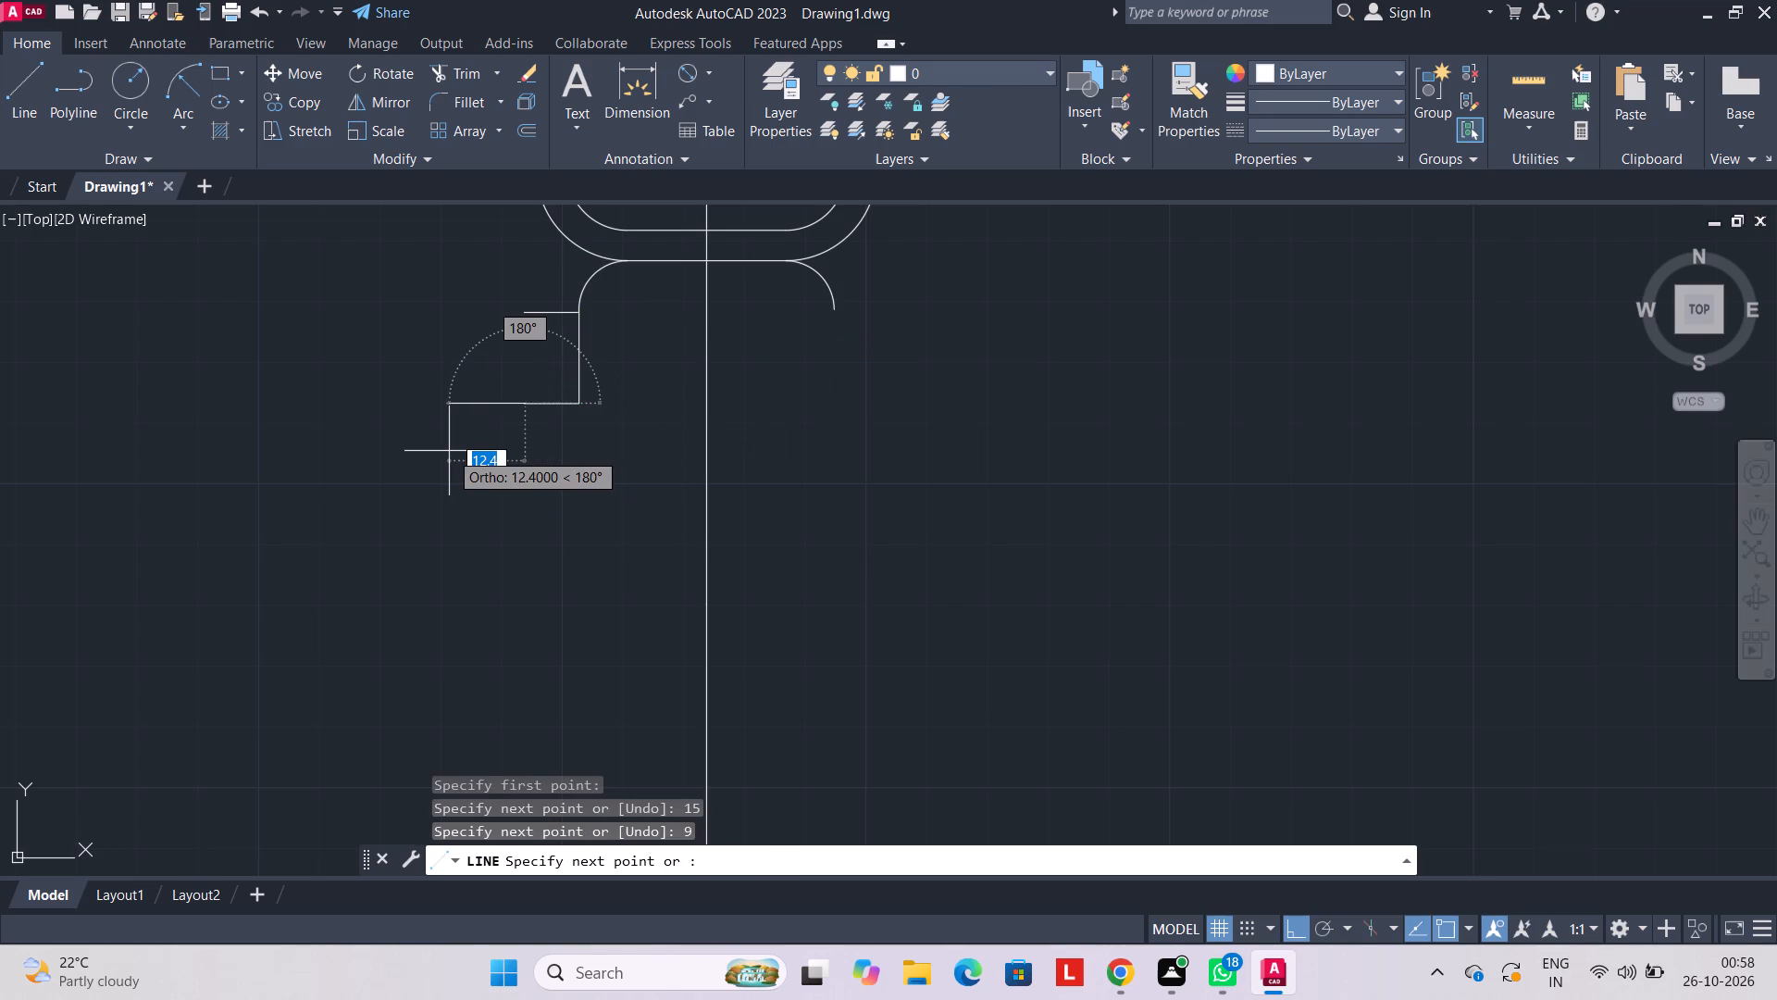
pyautogui.press('Escape')
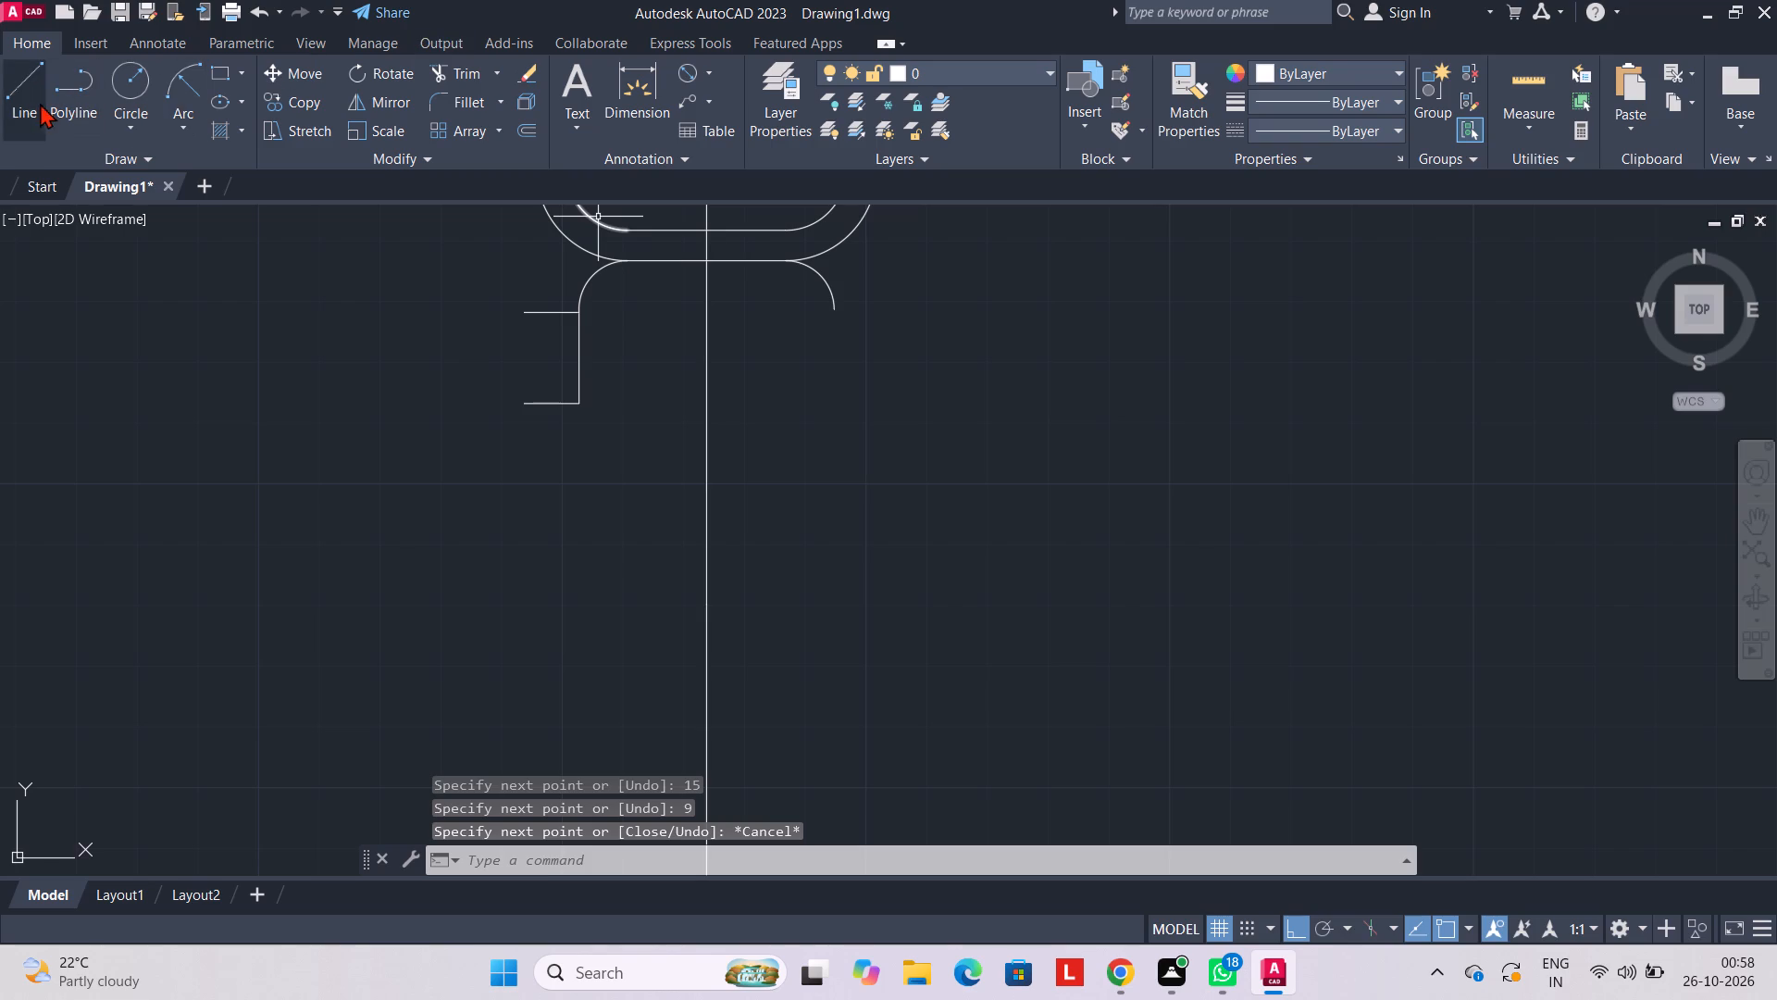
# Draw a horizontal line 9 long outward to the right from the right transition arc's lower end.
pyautogui.click(14, 84)
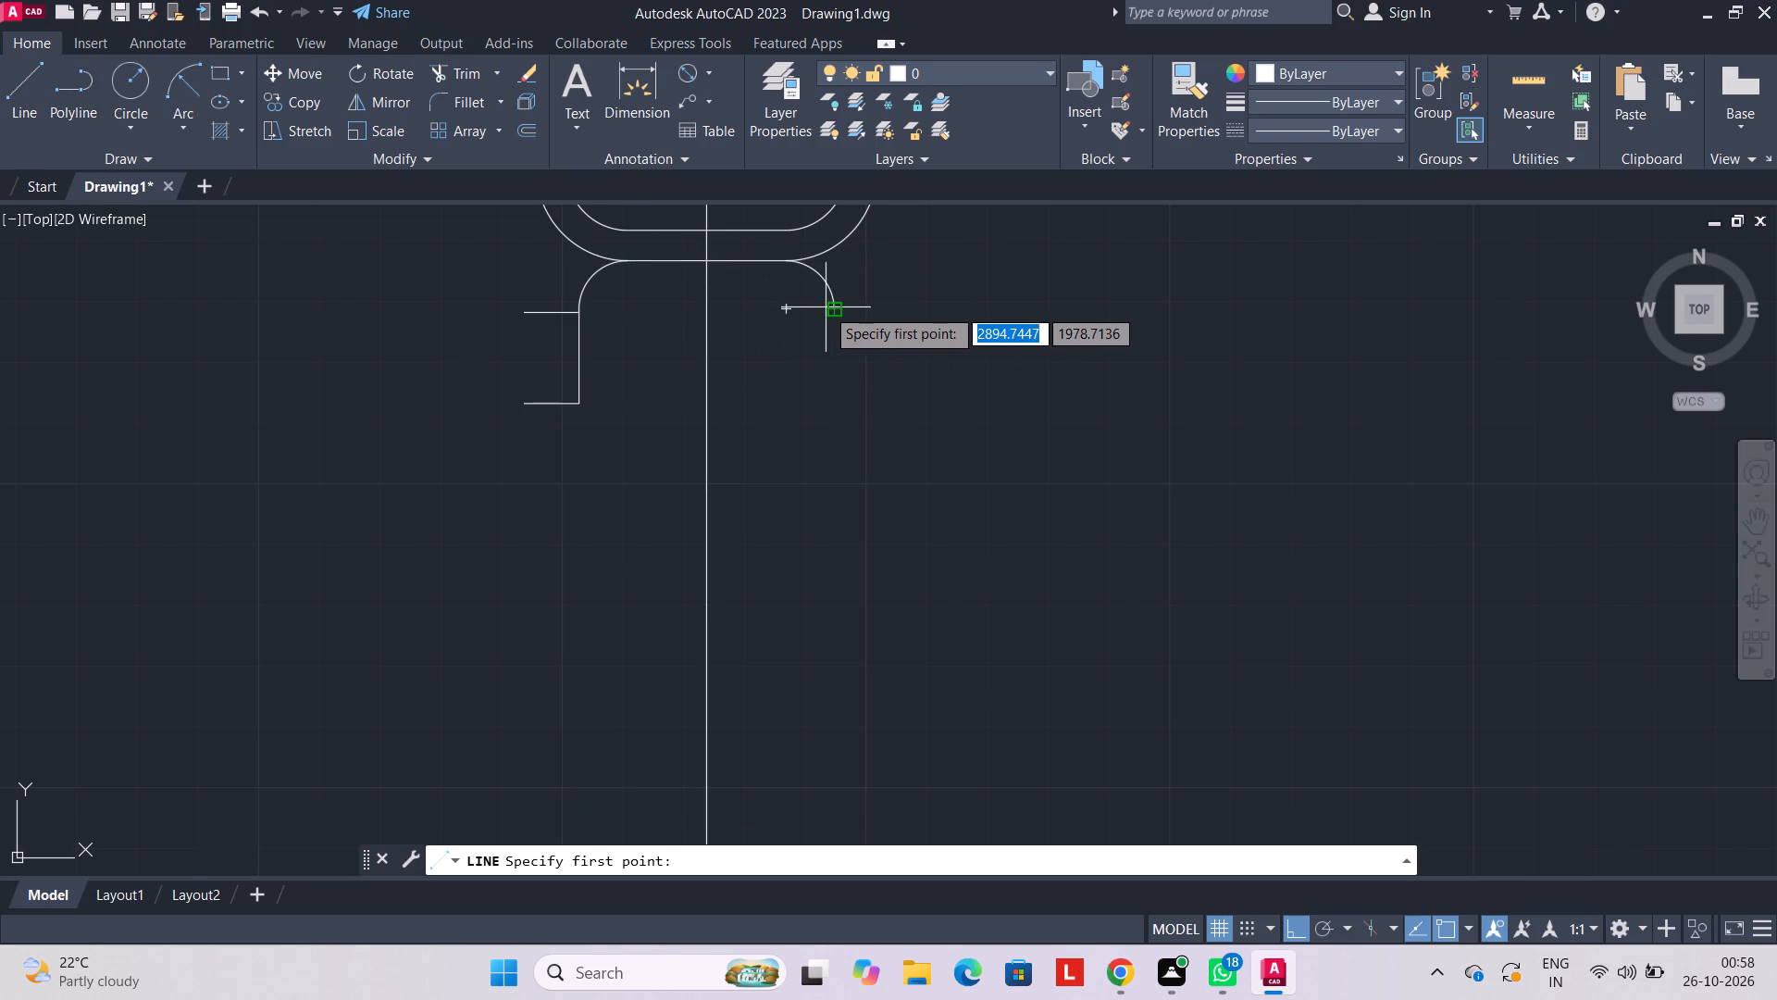
pyautogui.click(838, 309)
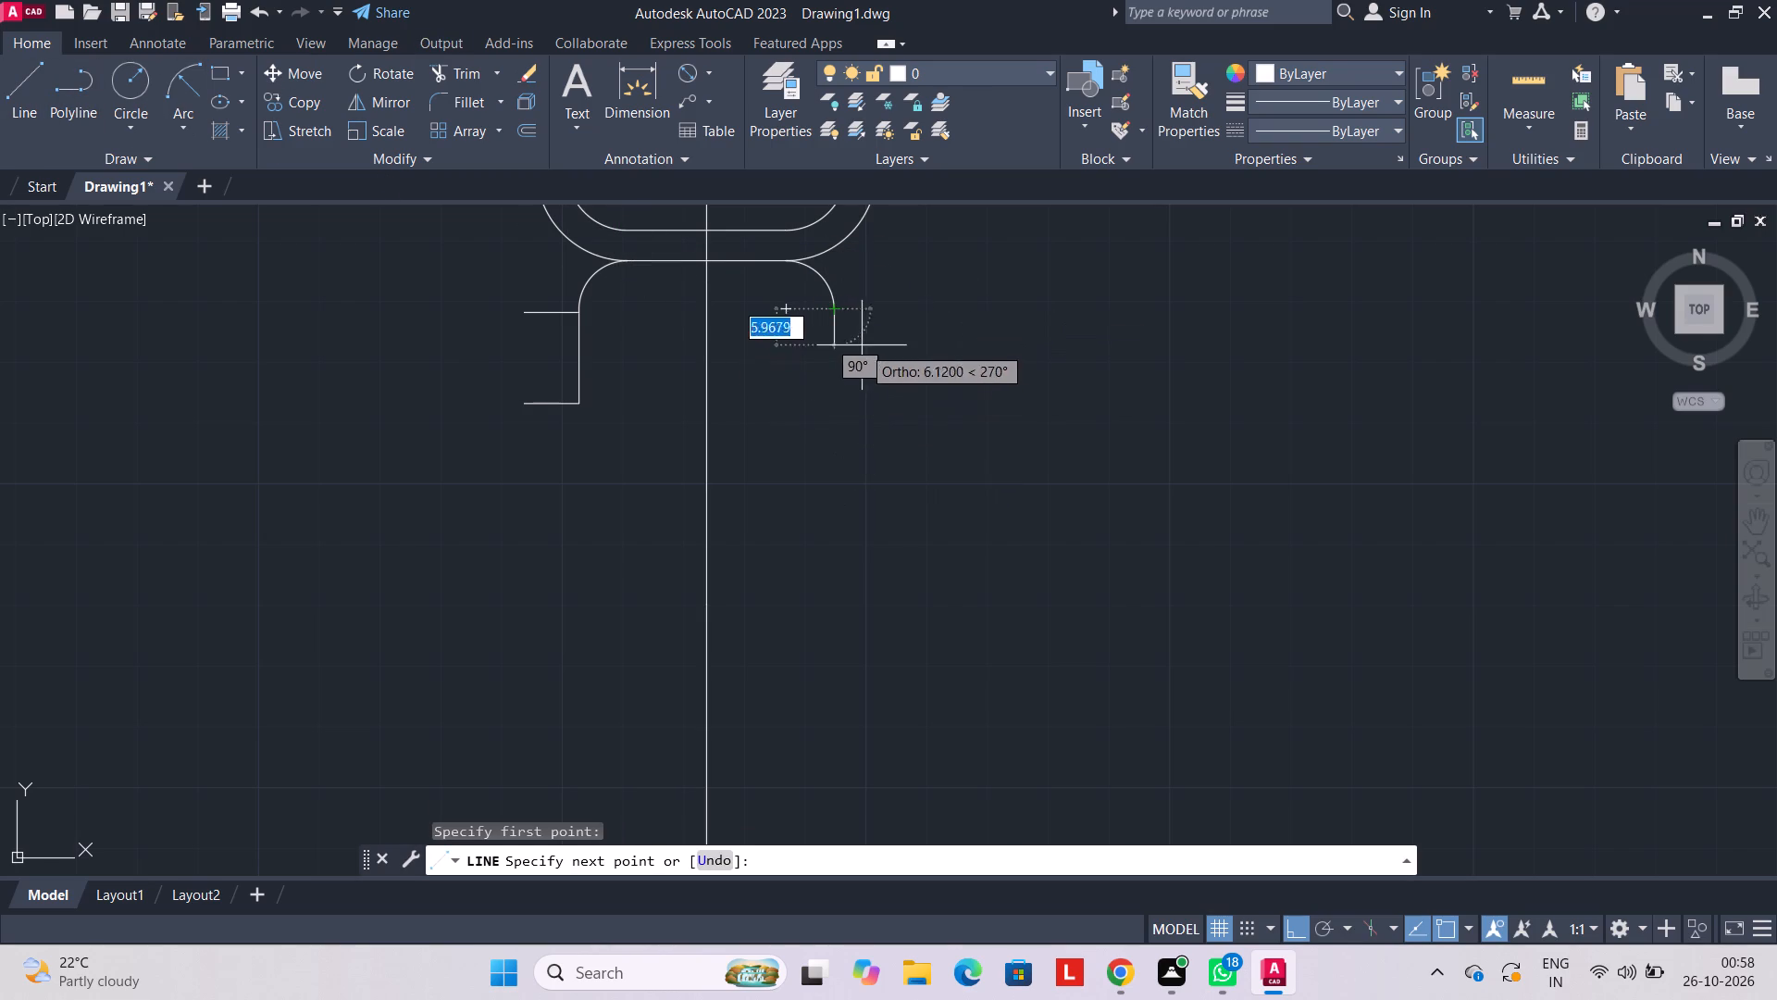
pyautogui.press('9')
pyautogui.press('Return')
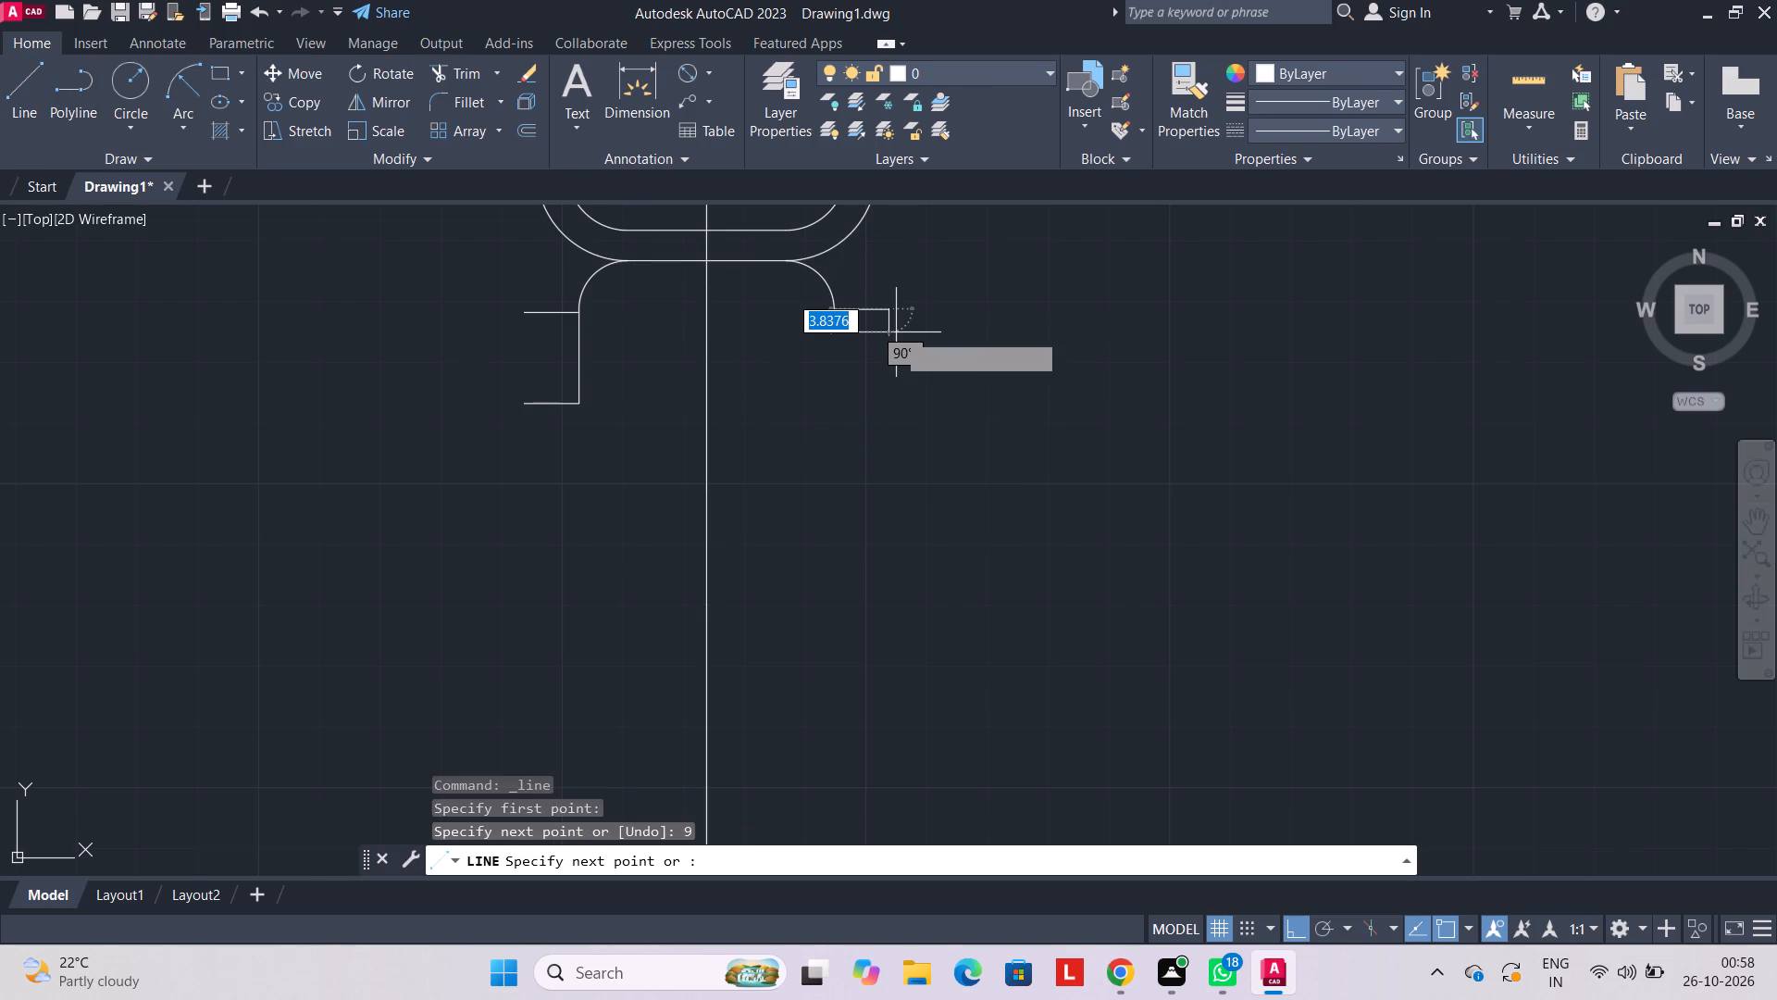
pyautogui.press('Escape')
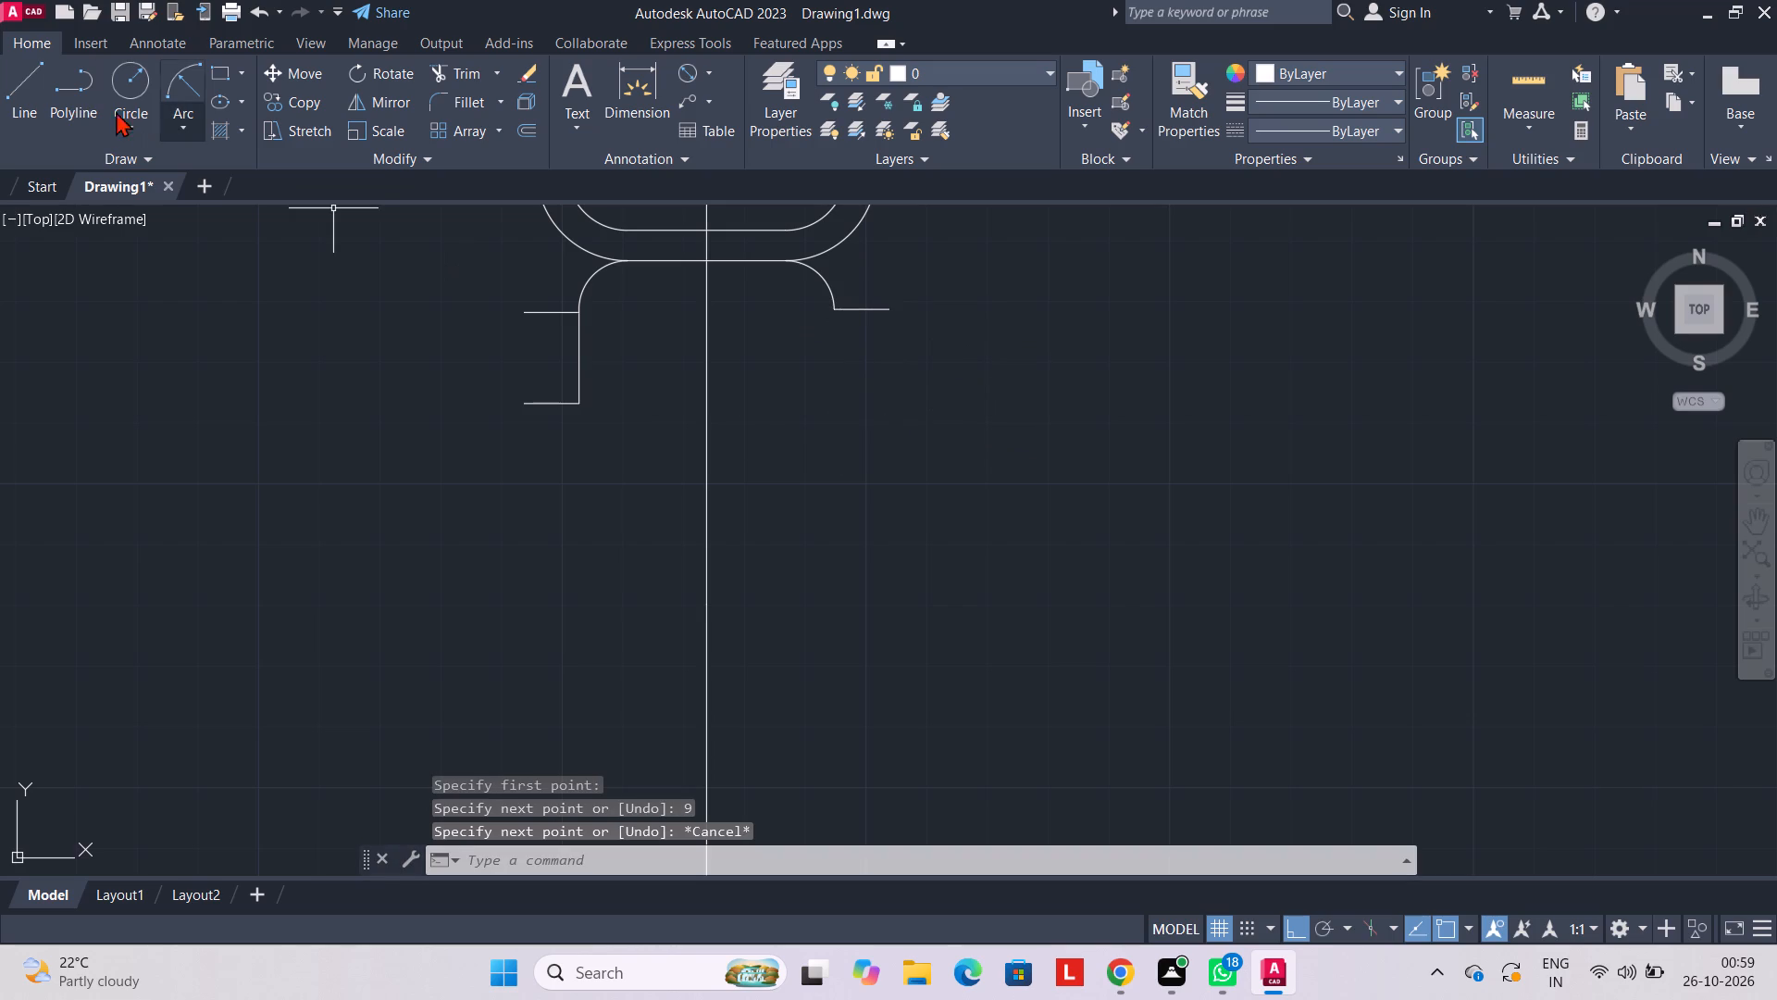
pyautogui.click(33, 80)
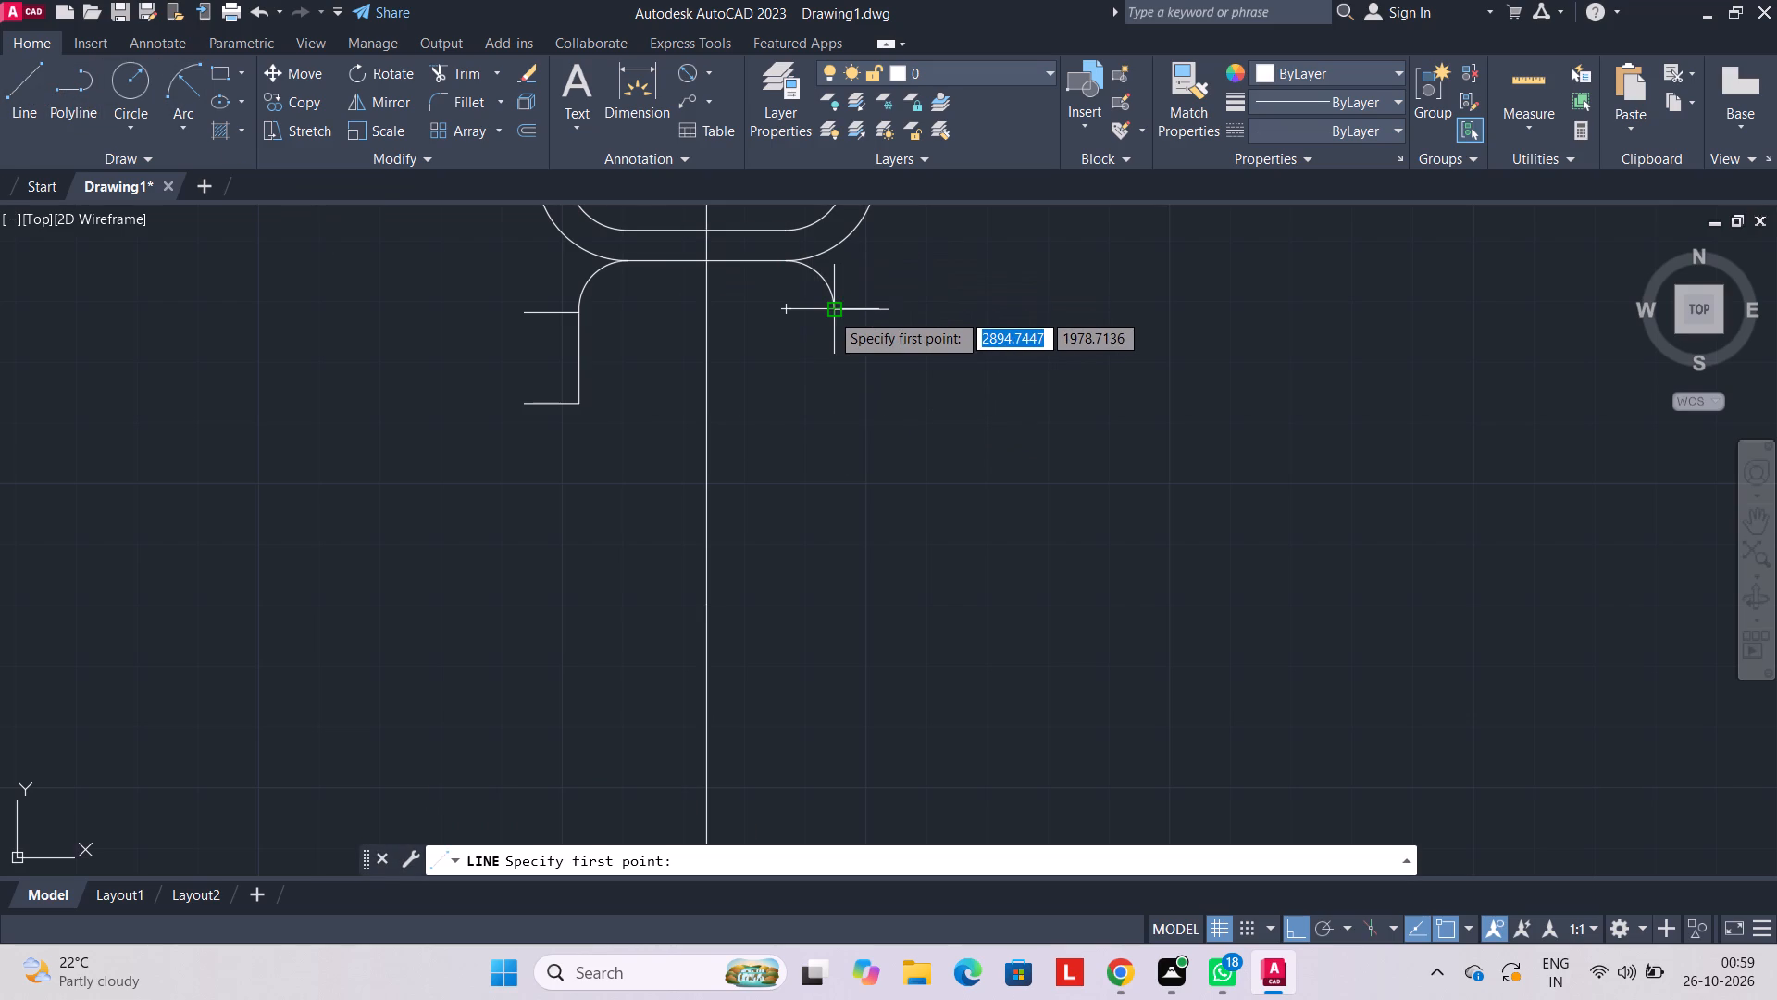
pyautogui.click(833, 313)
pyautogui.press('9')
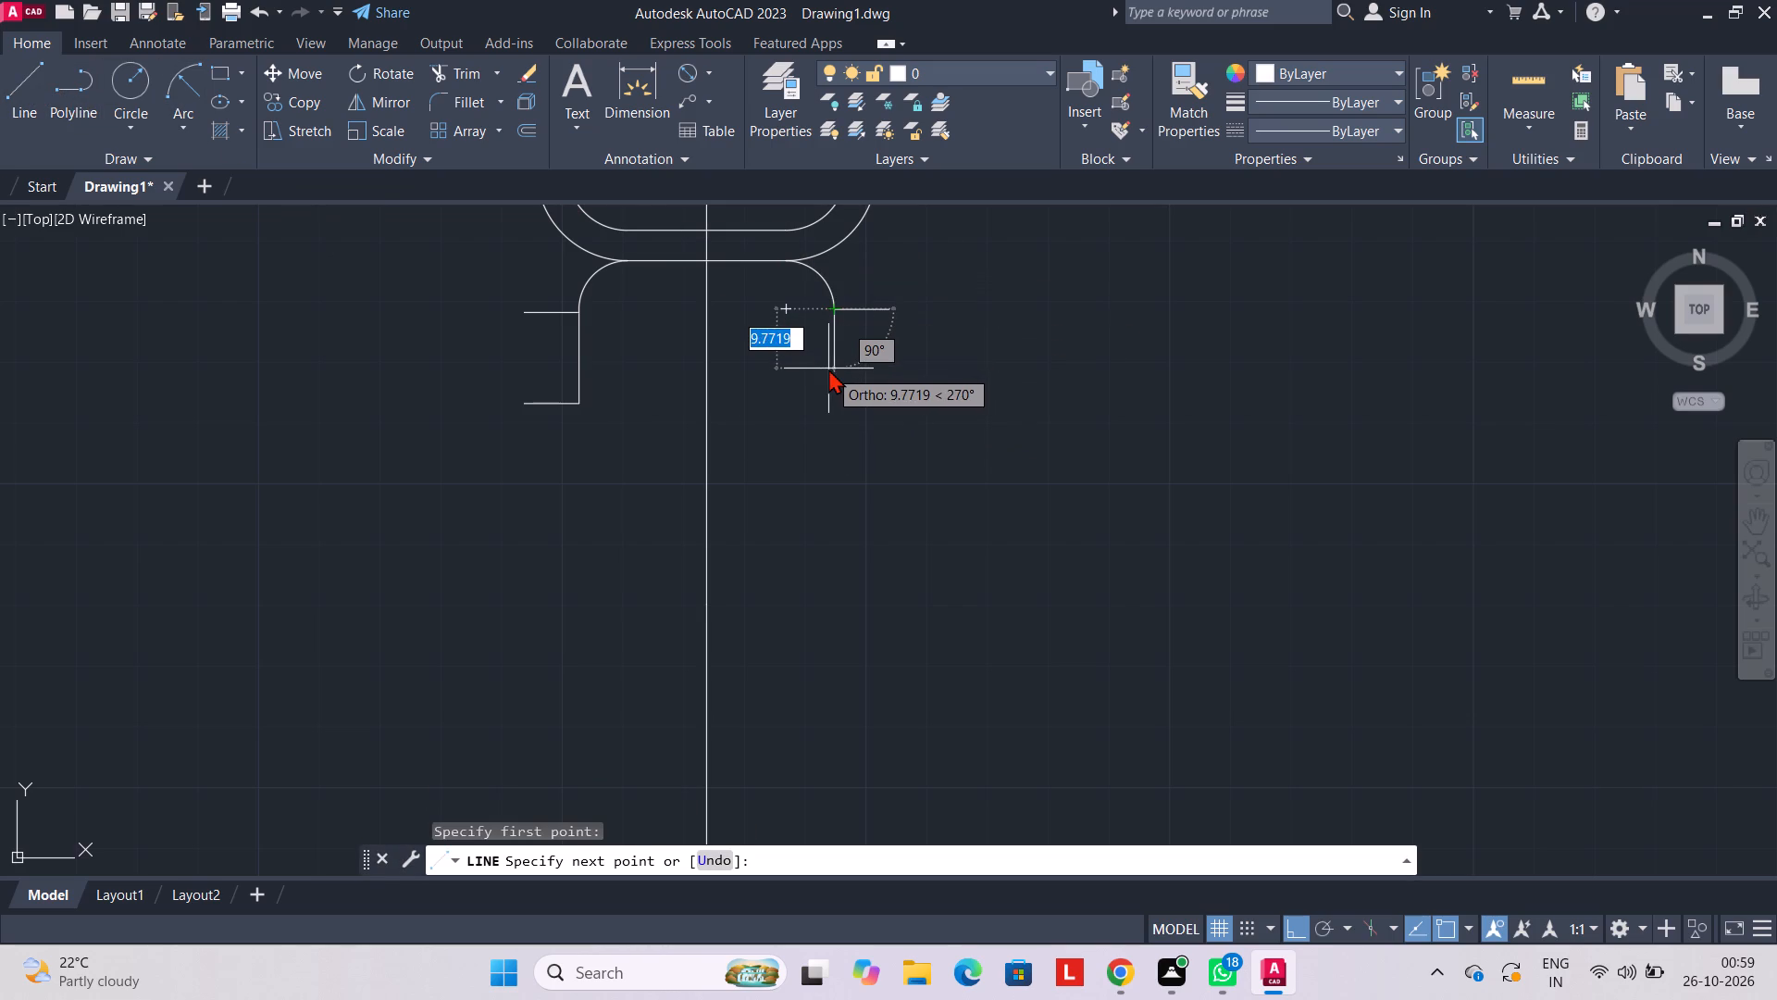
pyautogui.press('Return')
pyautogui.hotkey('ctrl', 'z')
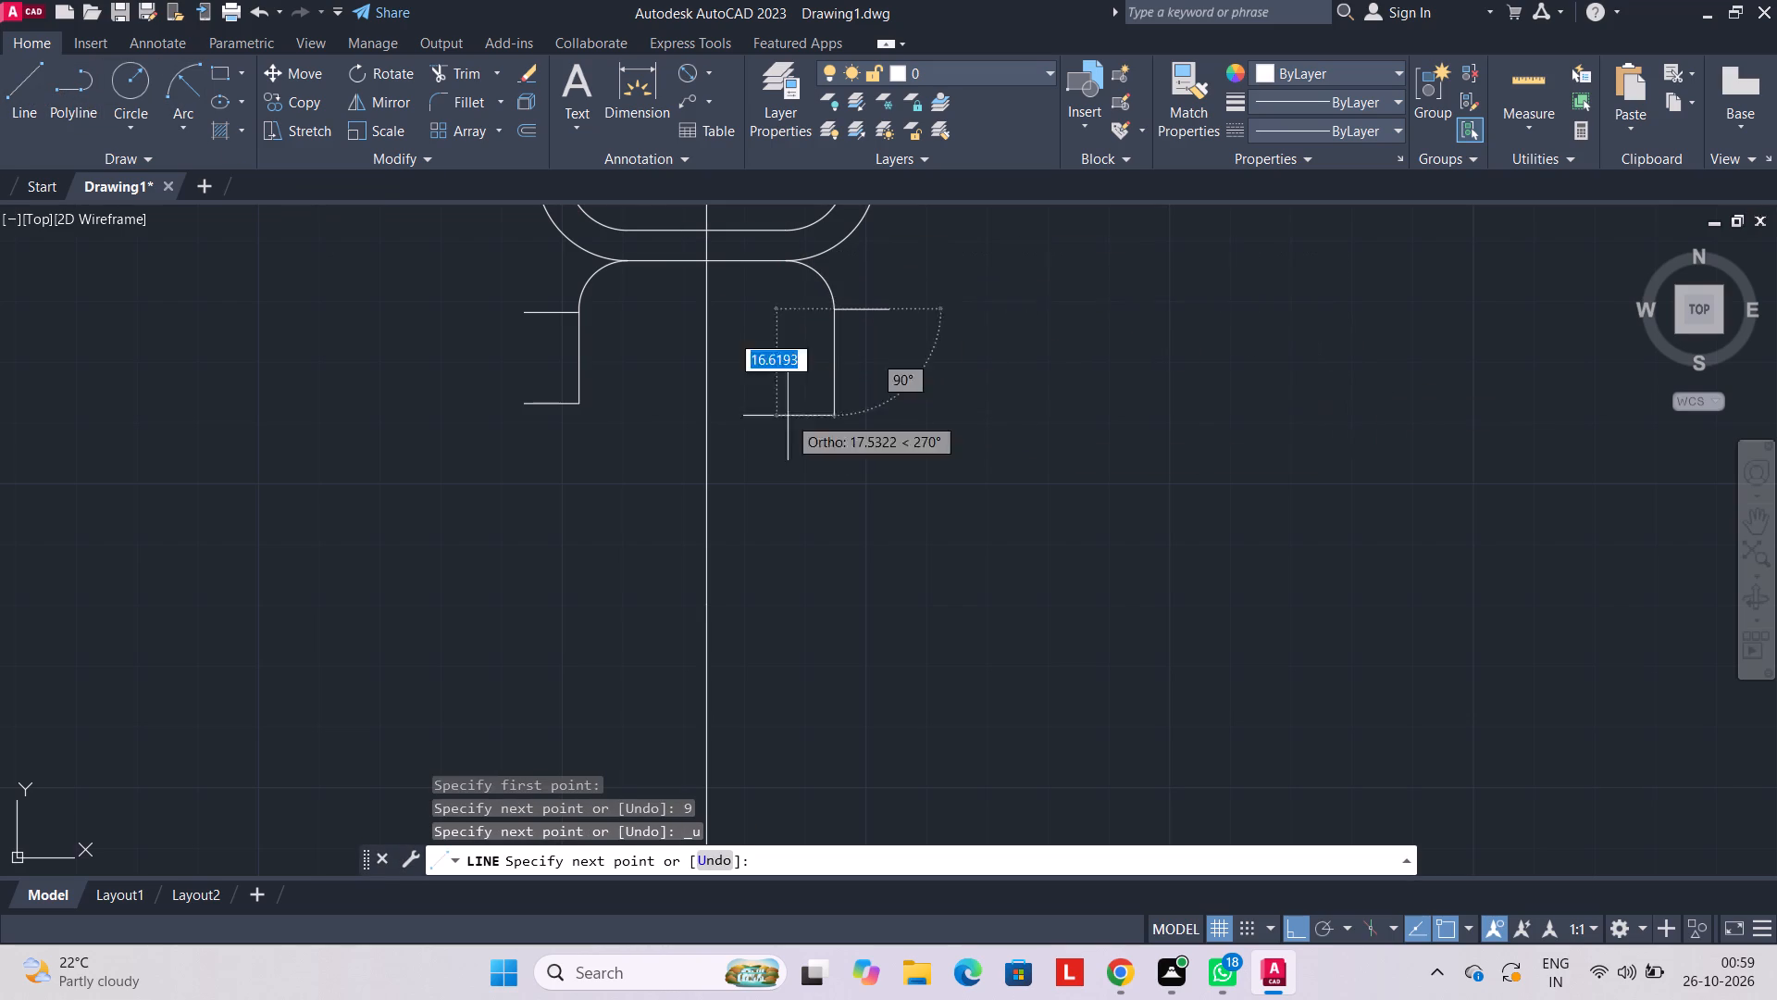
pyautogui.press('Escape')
# Draw connected lines from the right transition arc's lower end: 15 down, then 9 outward to the right.
pyautogui.click(15, 99)
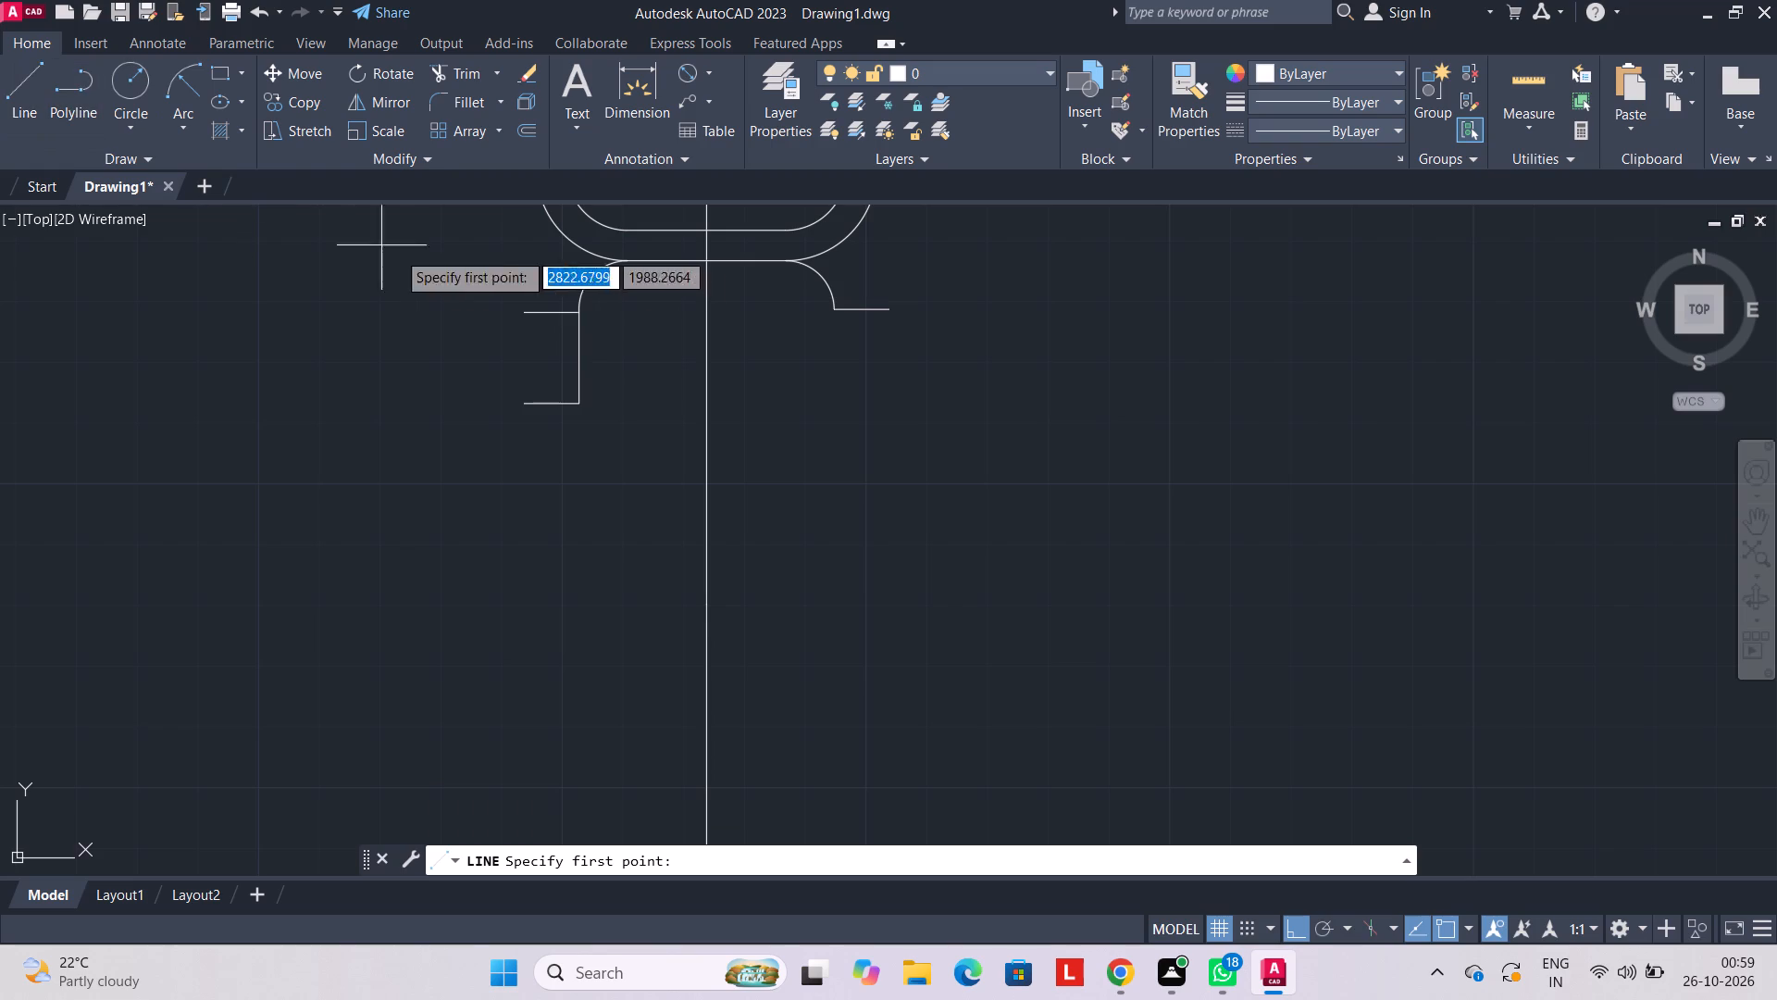
pyautogui.click(840, 314)
pyautogui.write('15')
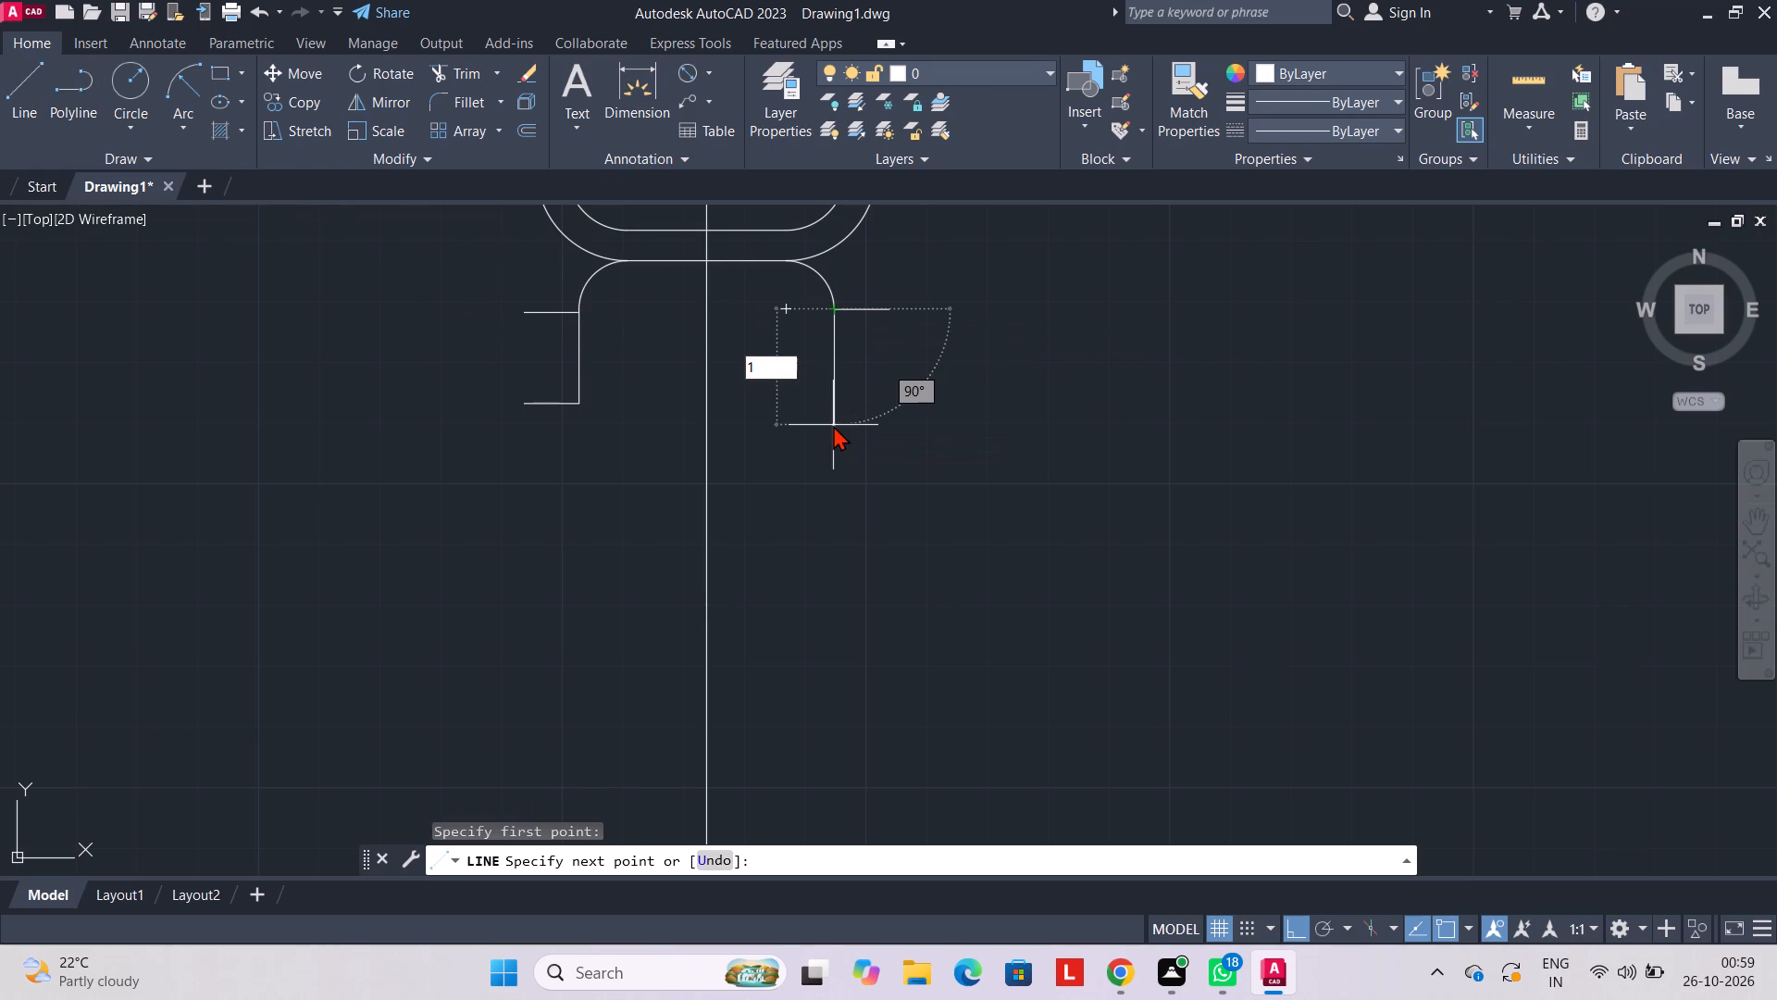
pyautogui.press('Return')
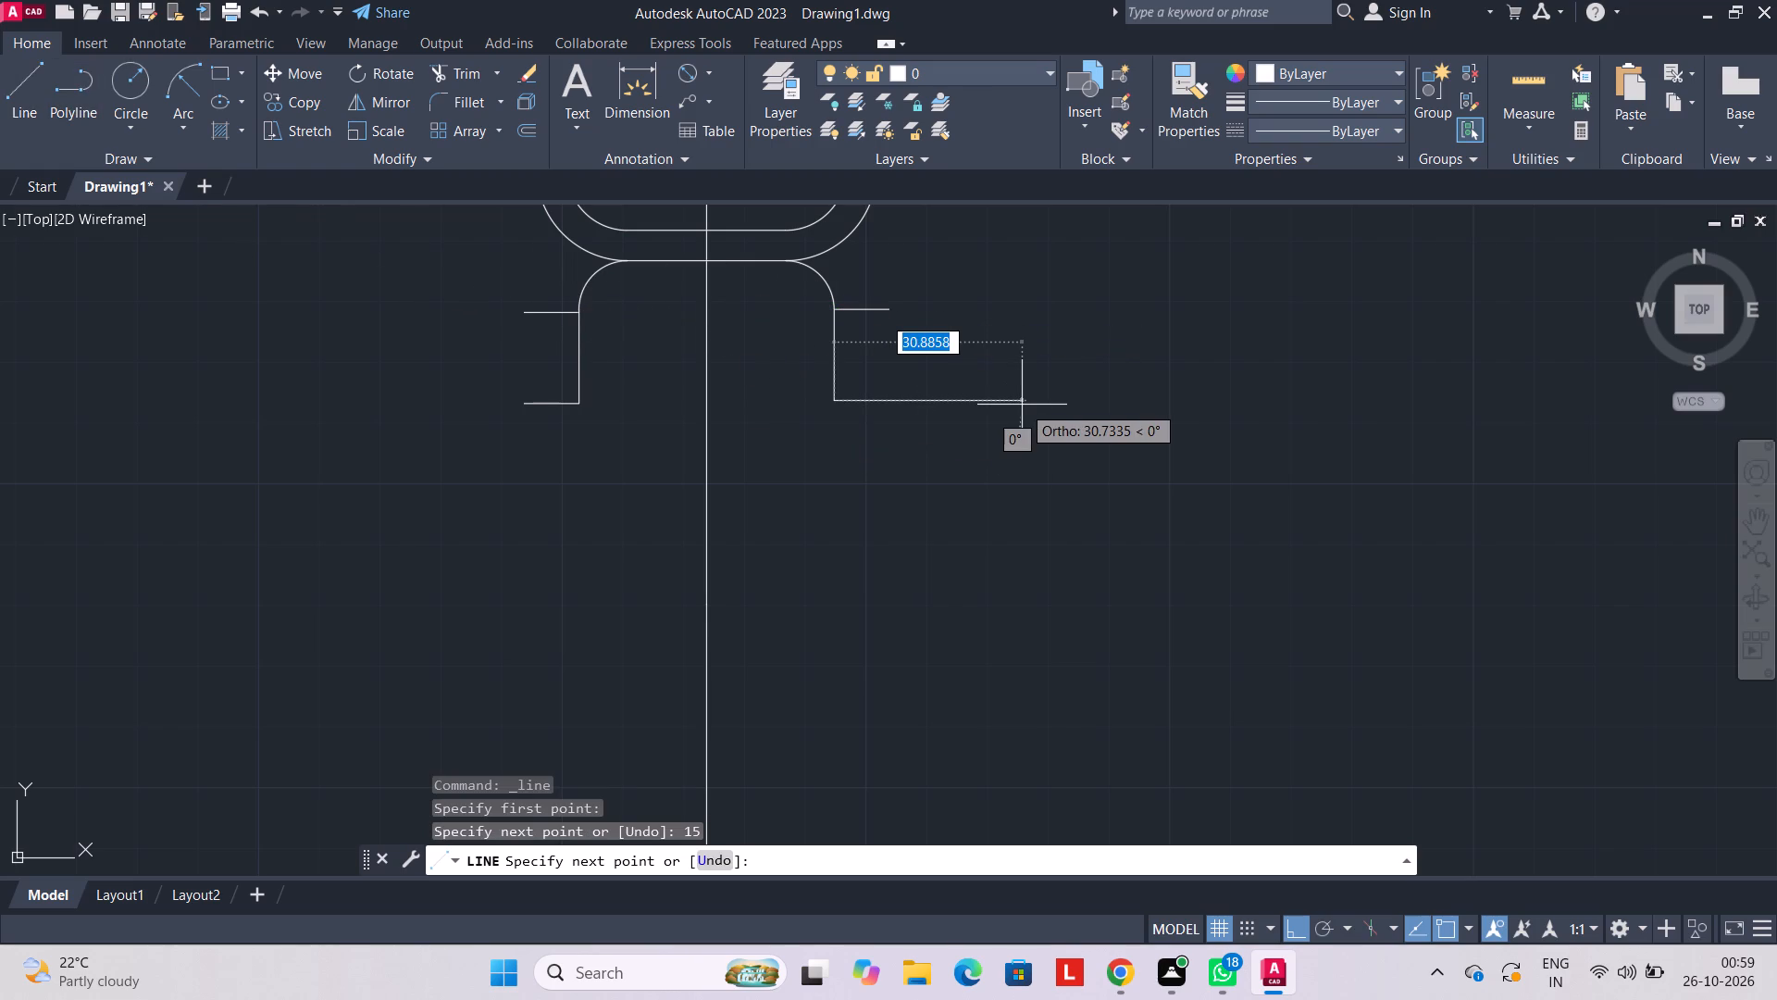
pyautogui.press('9')
pyautogui.press('Return')
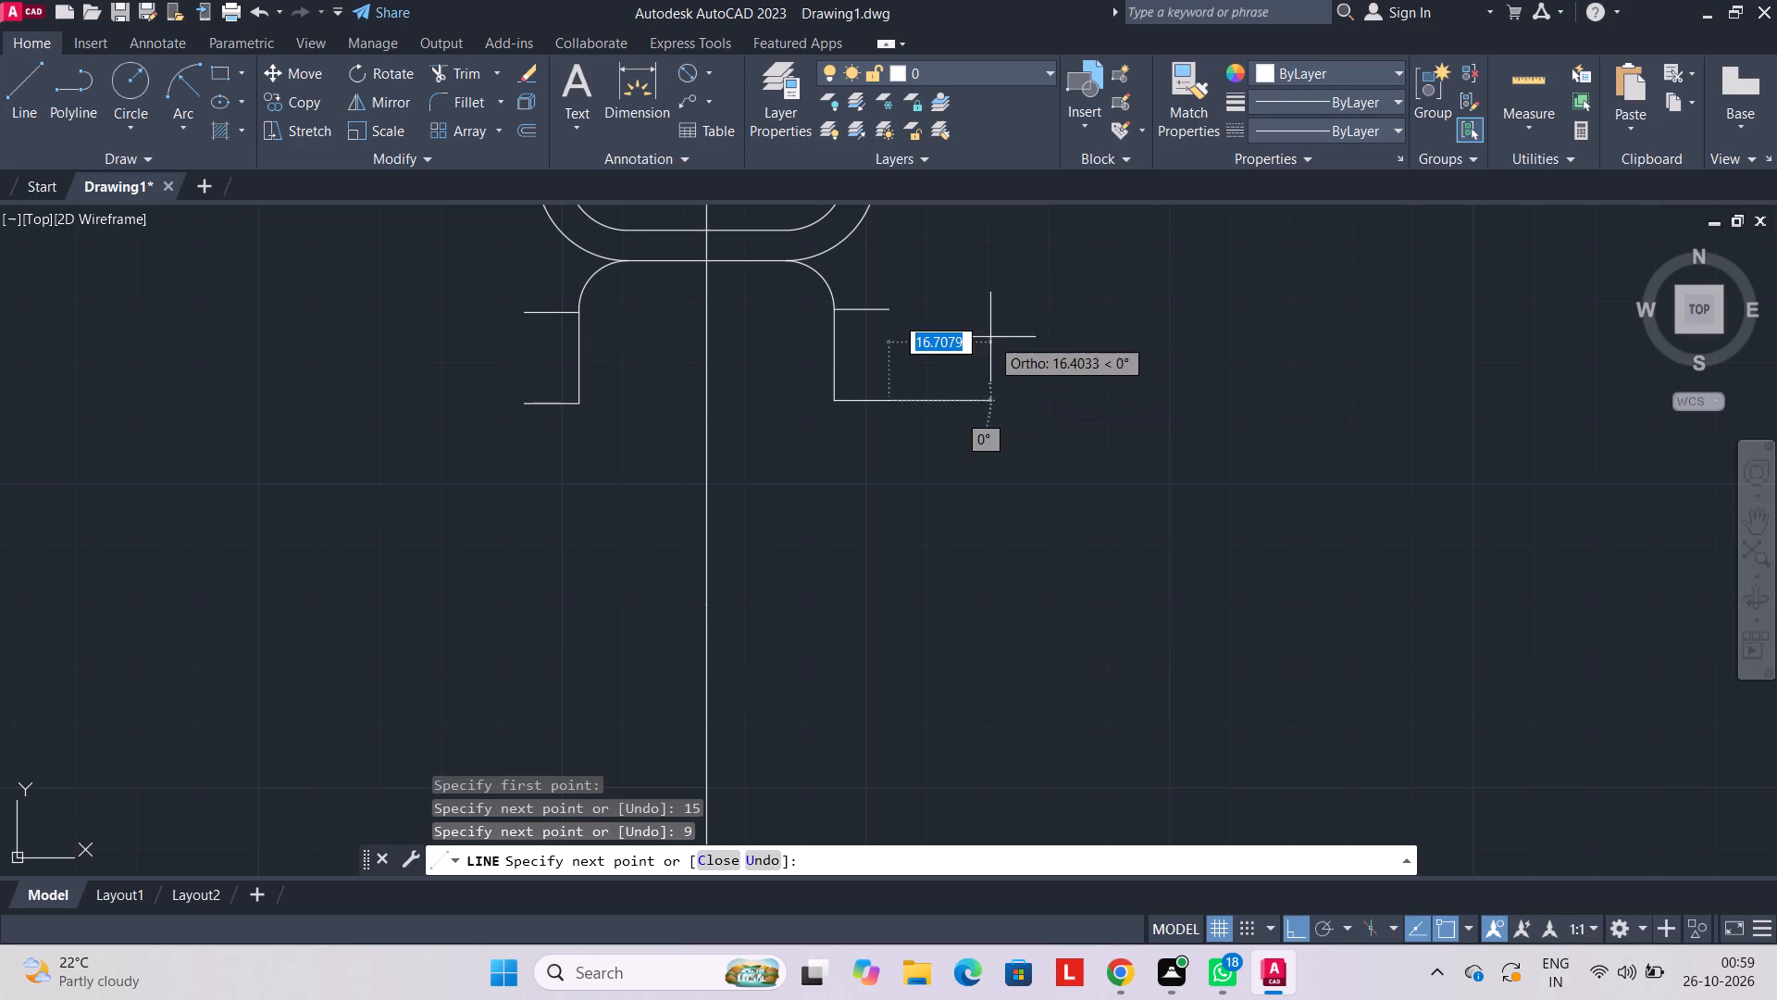
pyautogui.press('Escape')
# Draw connected lines from where the centre line meets the line joining the lower circles: 38.75 up, then 16 to the right.
pyautogui.scroll(2, 883, 454)
pyautogui.scroll(-3, 888, 436)
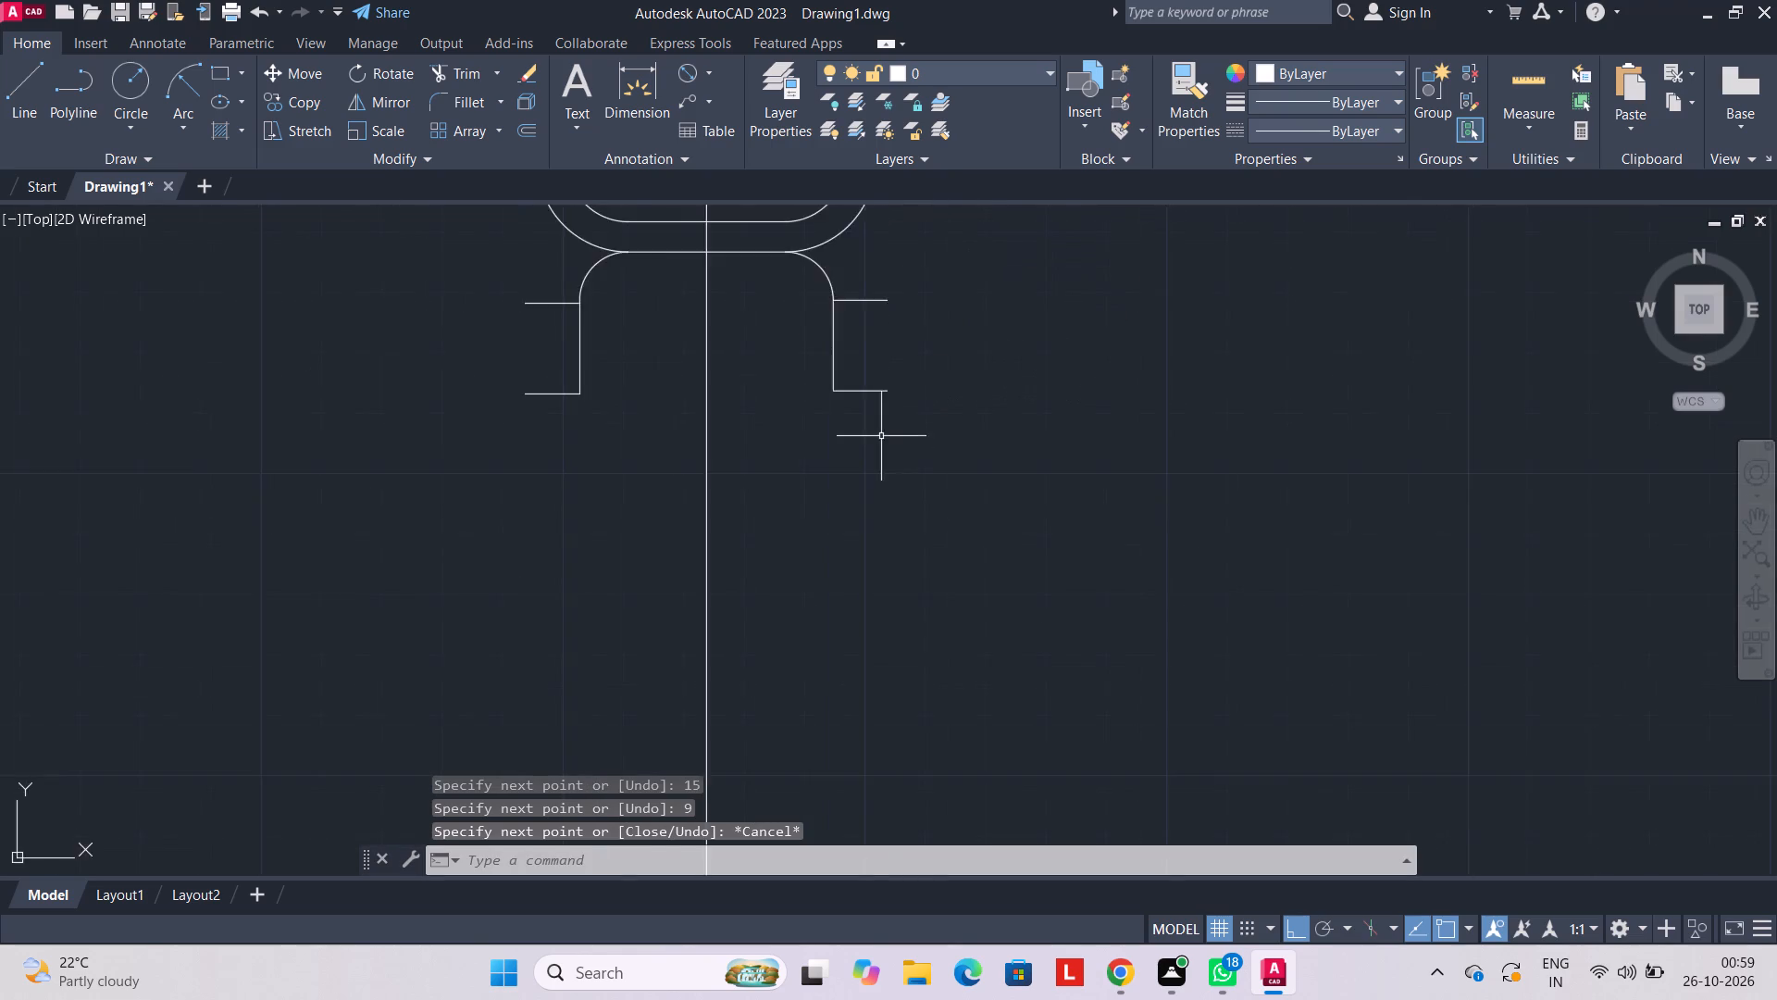
pyautogui.scroll(-1, 879, 436)
pyautogui.scroll(1, 884, 563)
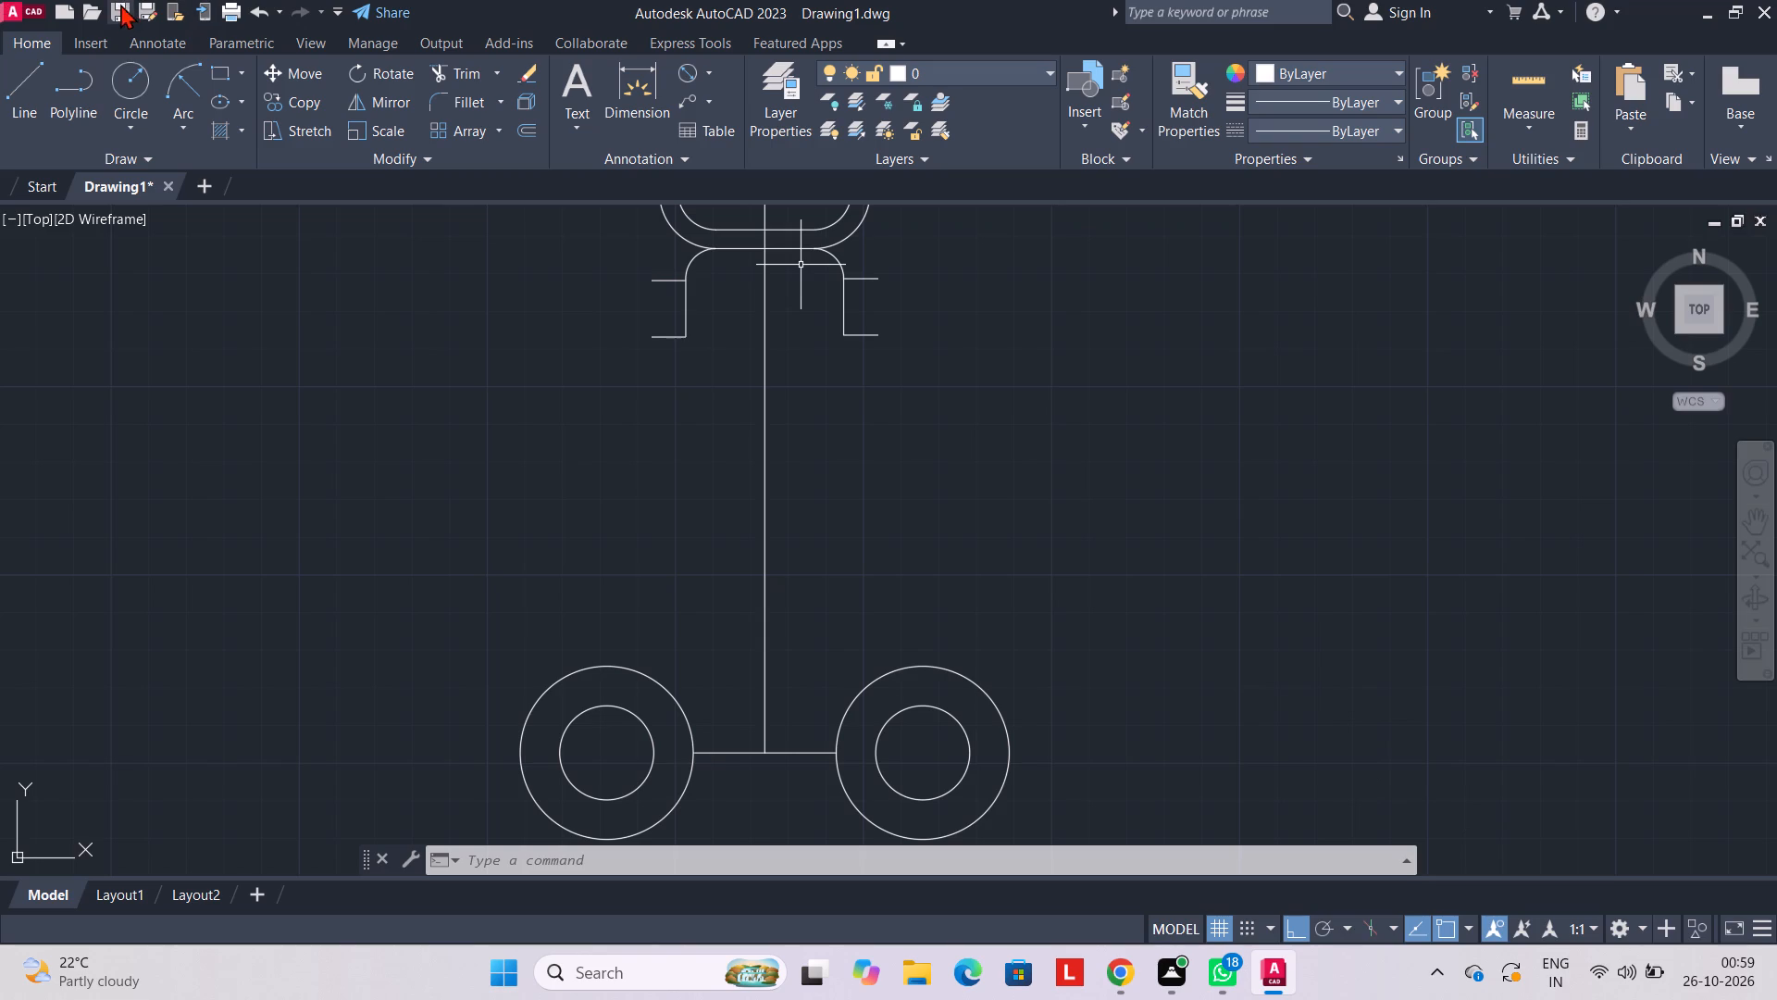
pyautogui.click(24, 108)
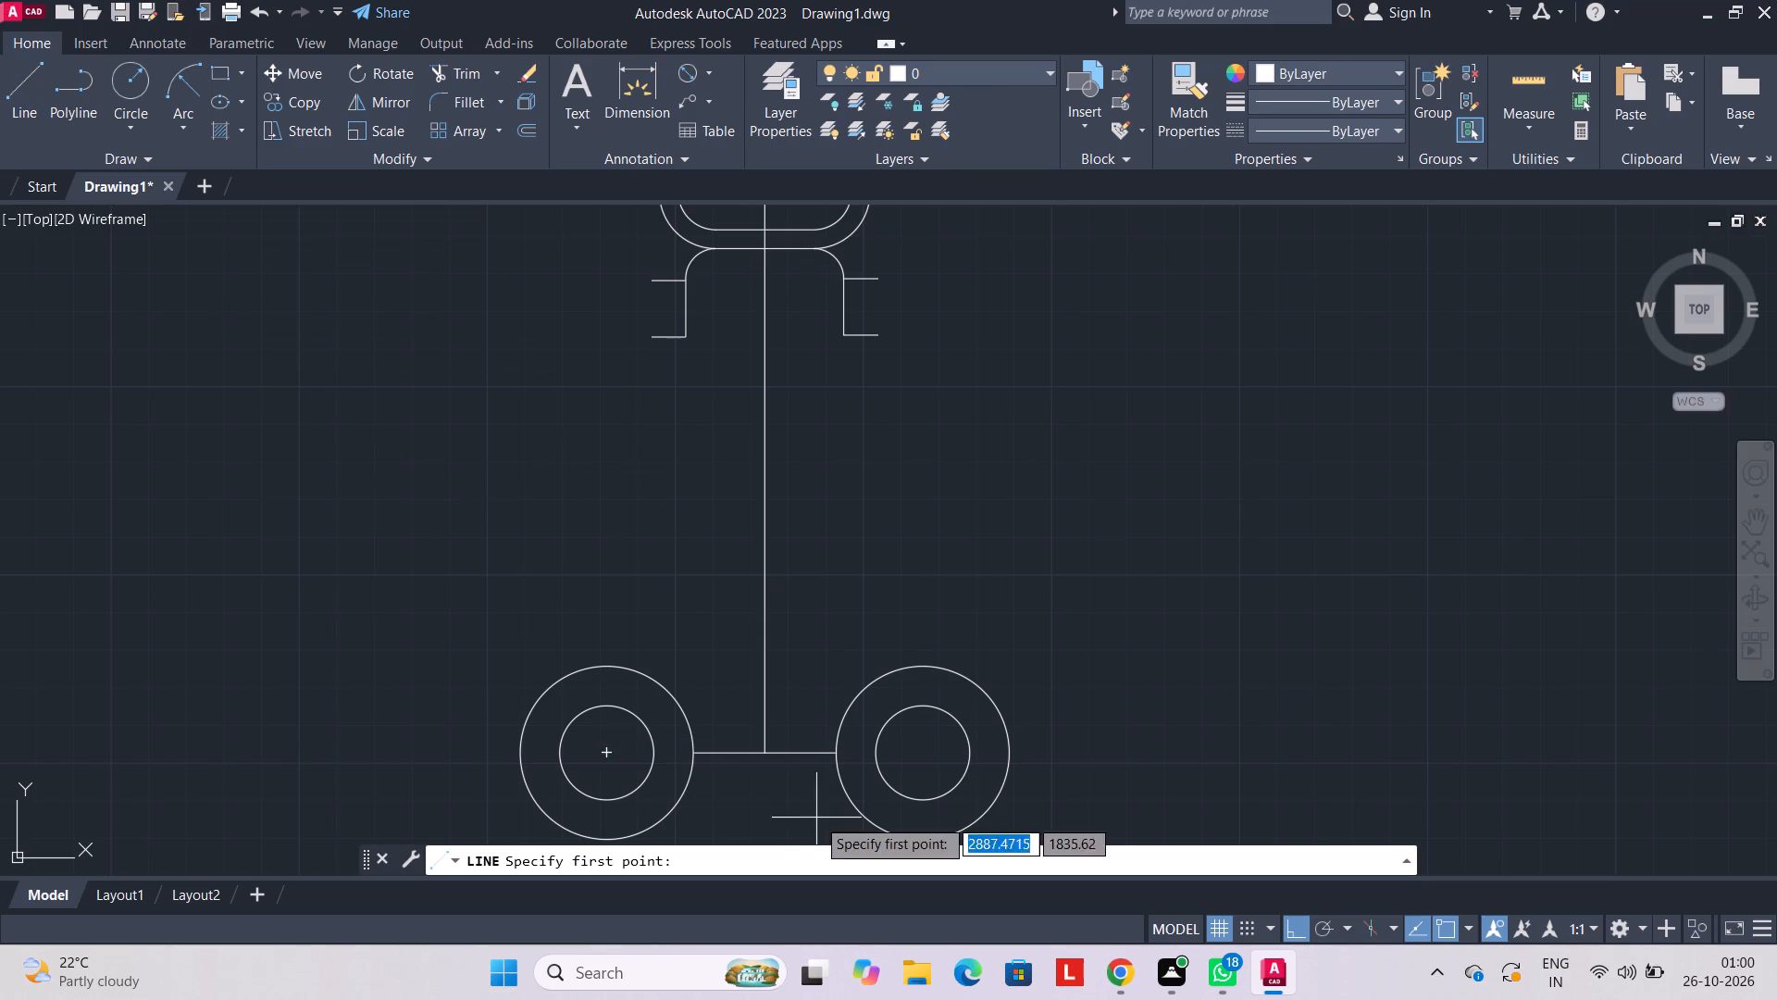
pyautogui.click(770, 754)
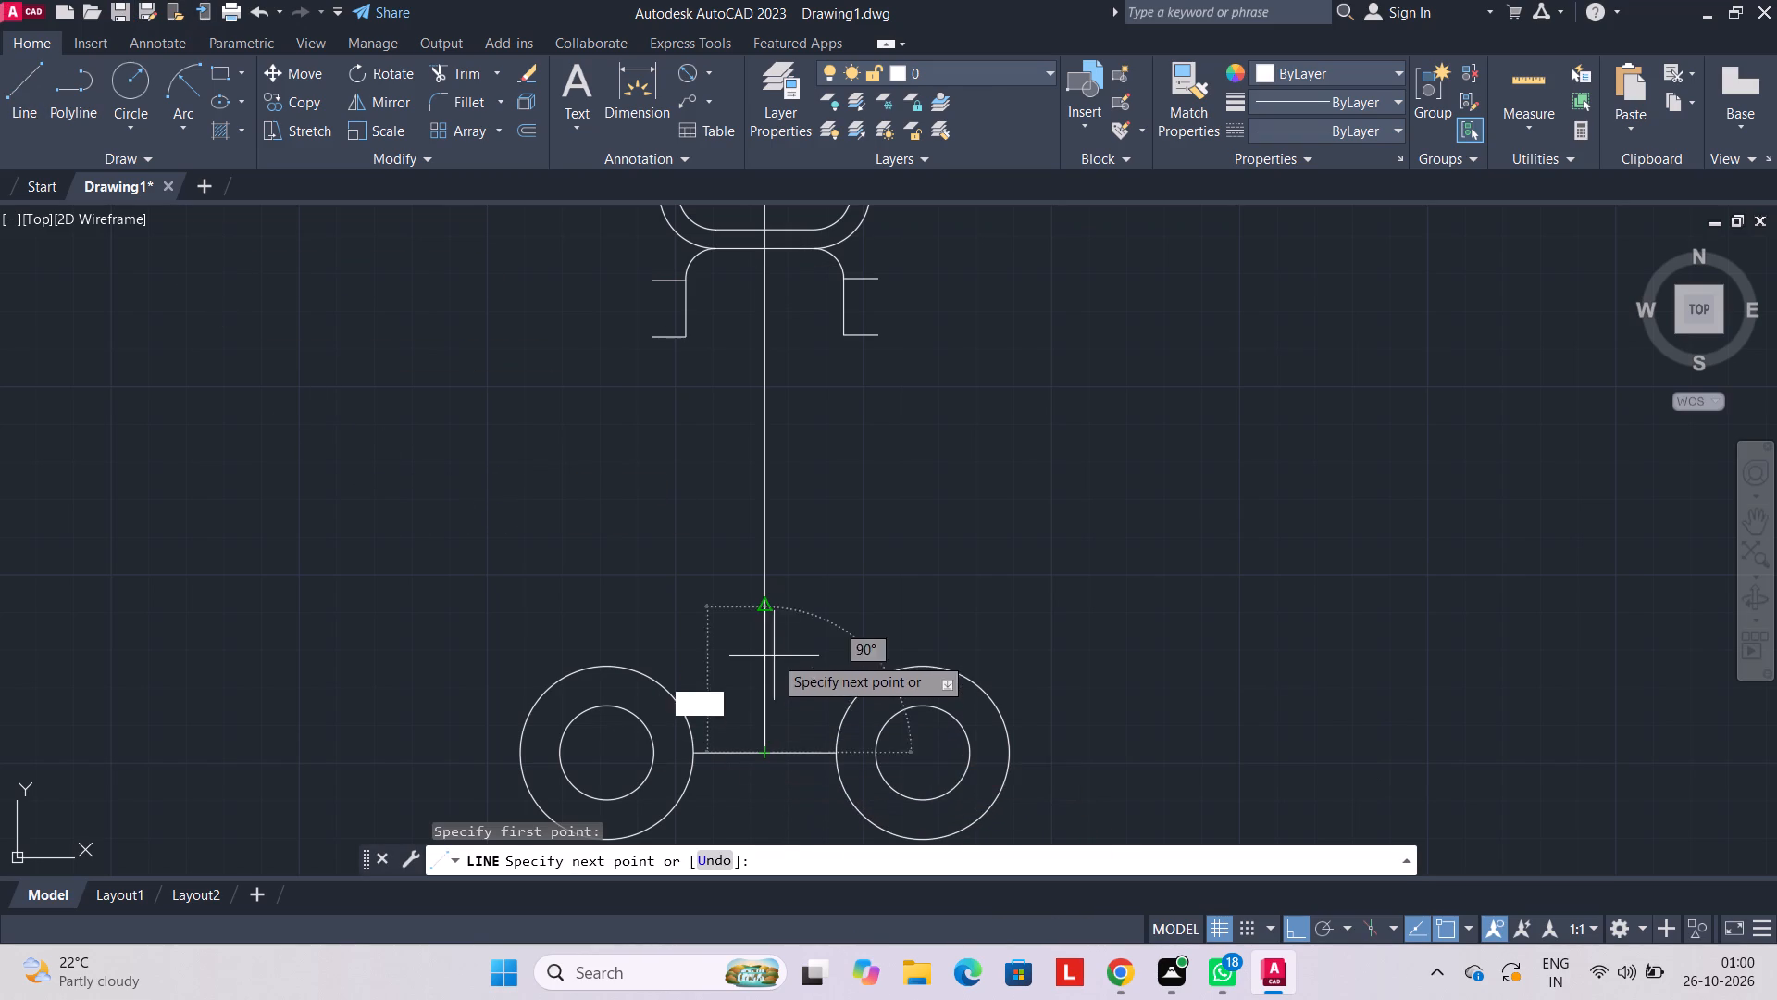
pyautogui.click(765, 605)
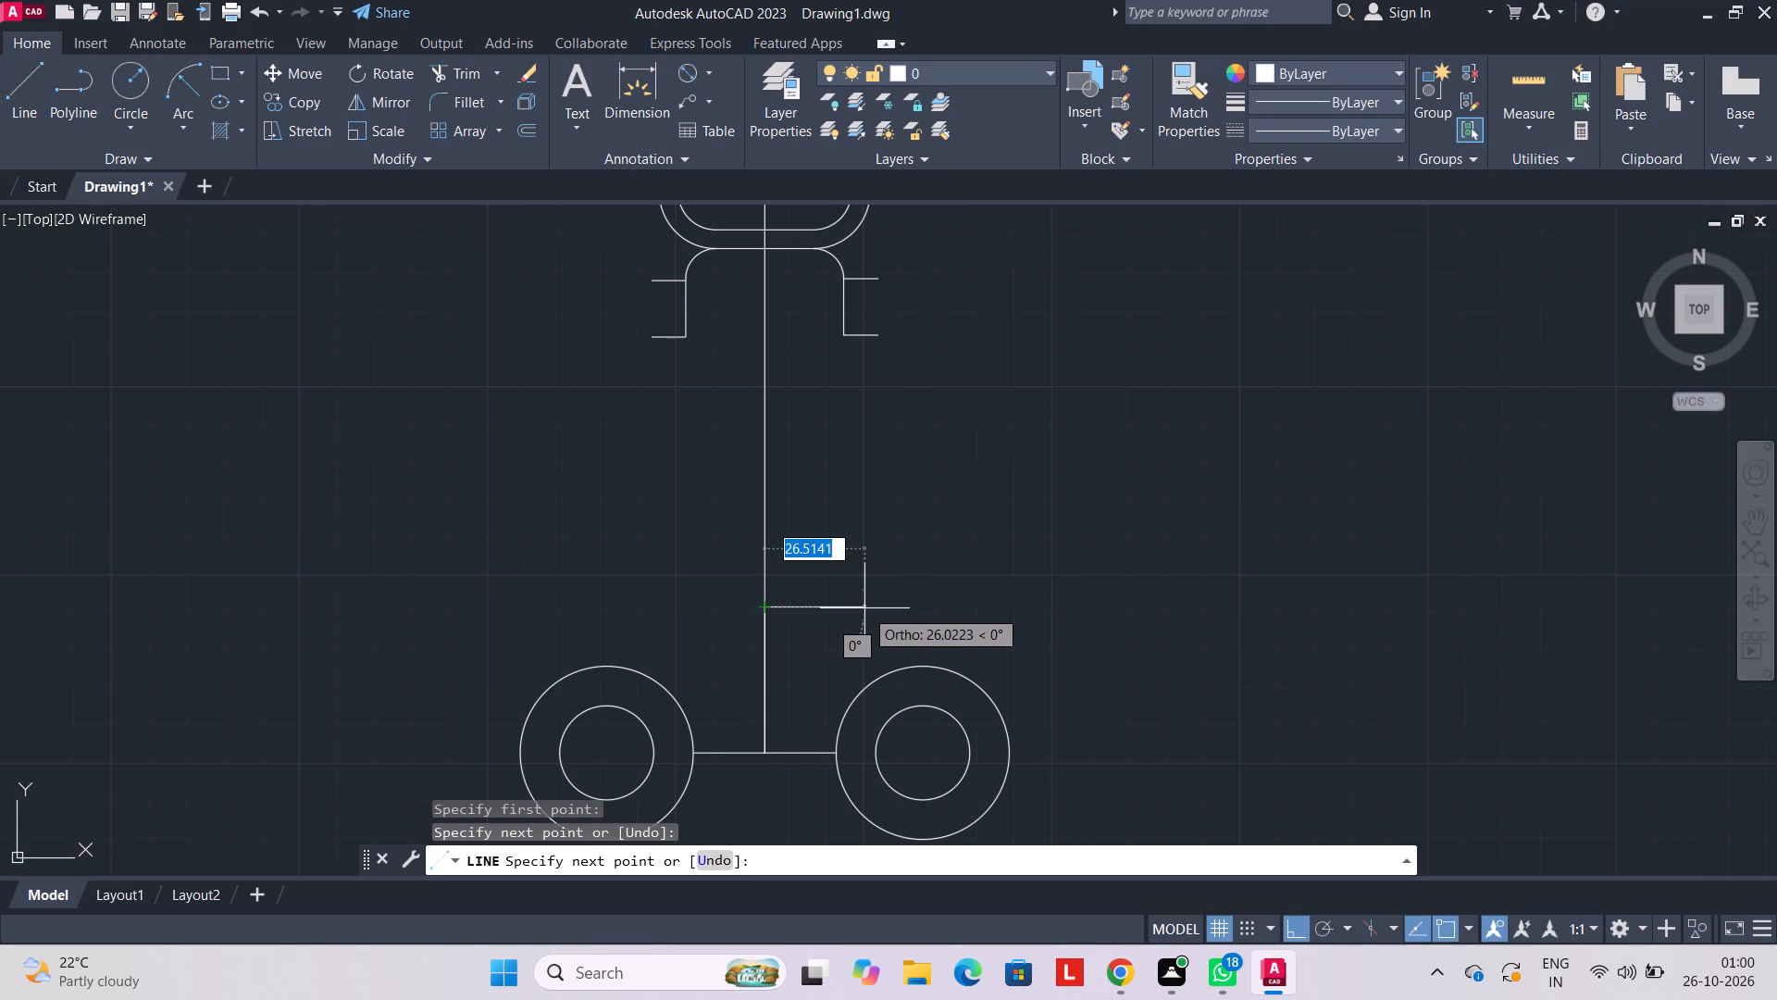
pyautogui.write('16')
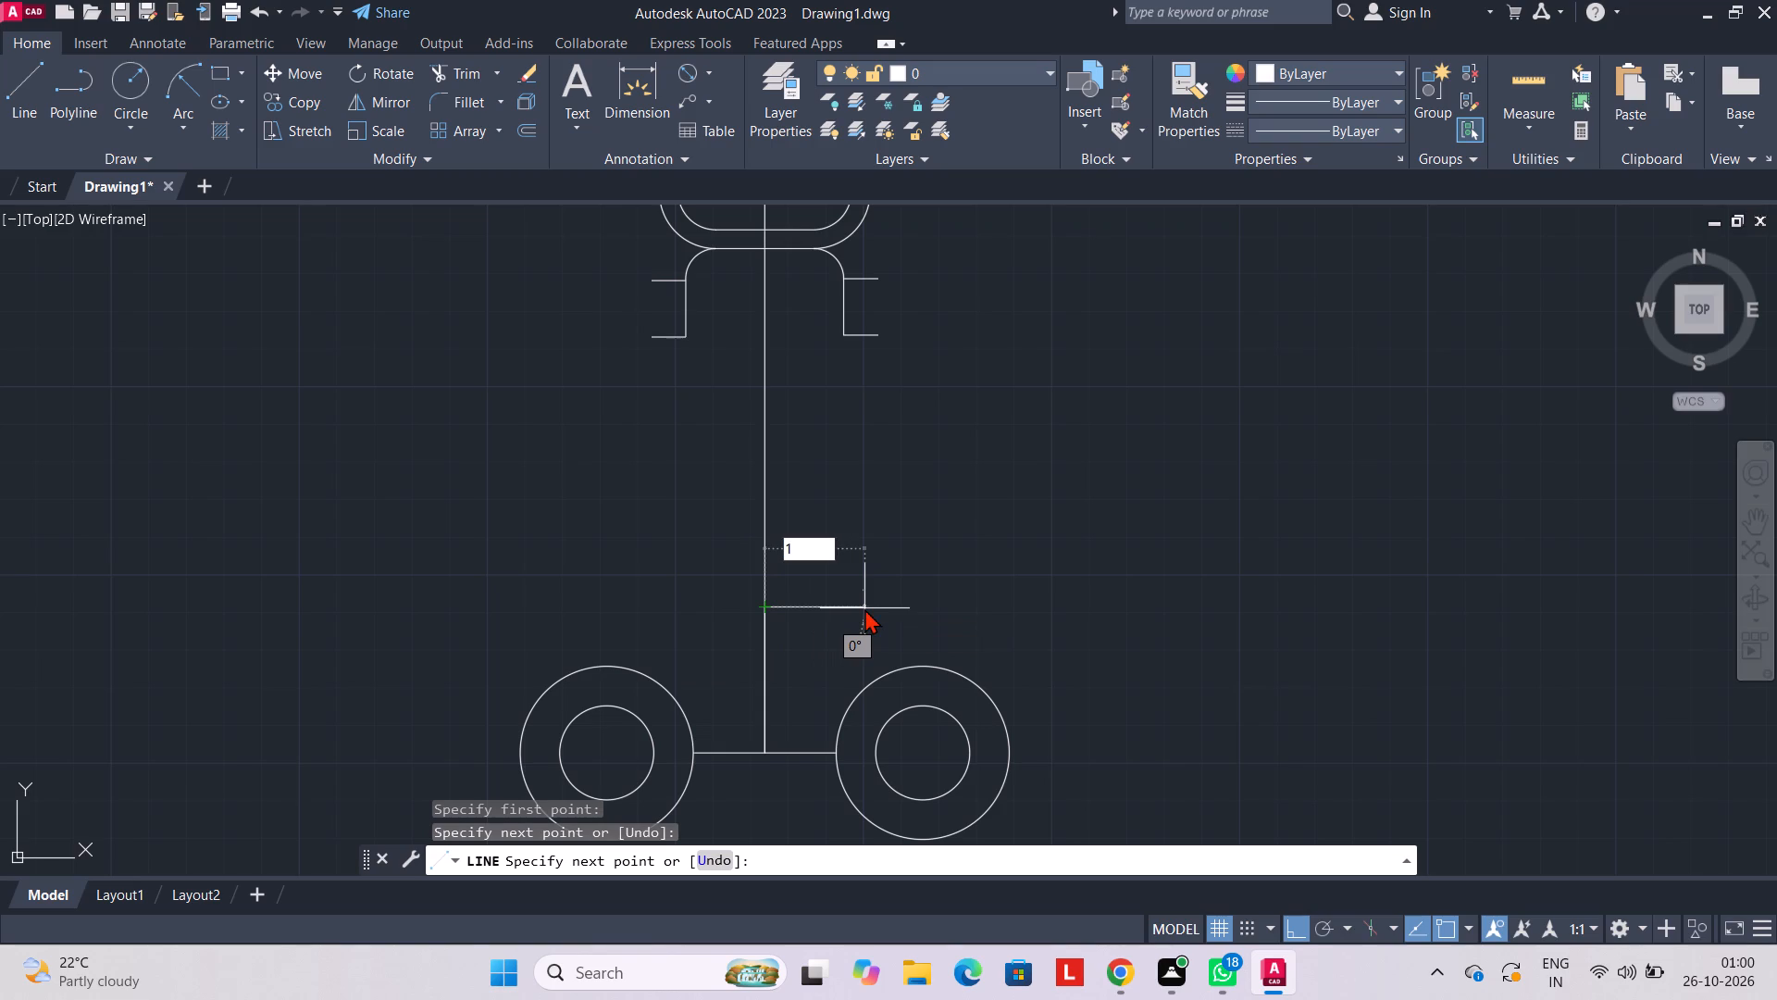
pyautogui.press('Return')
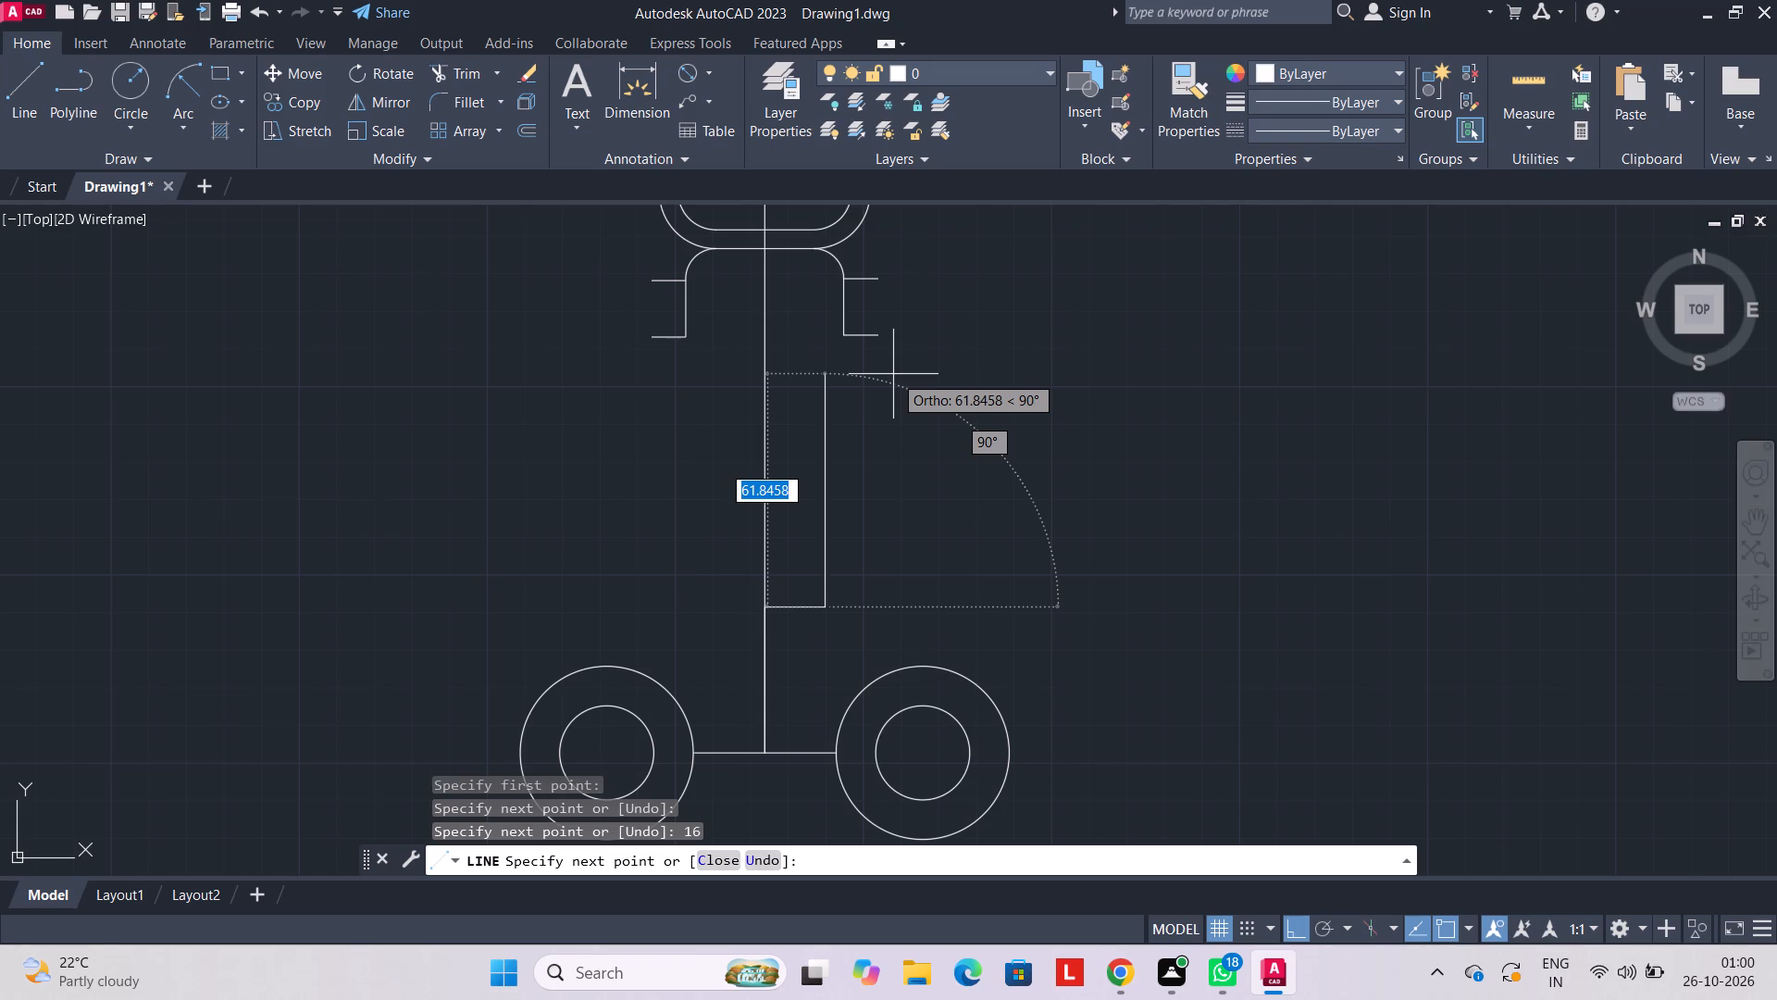
pyautogui.press('Escape')
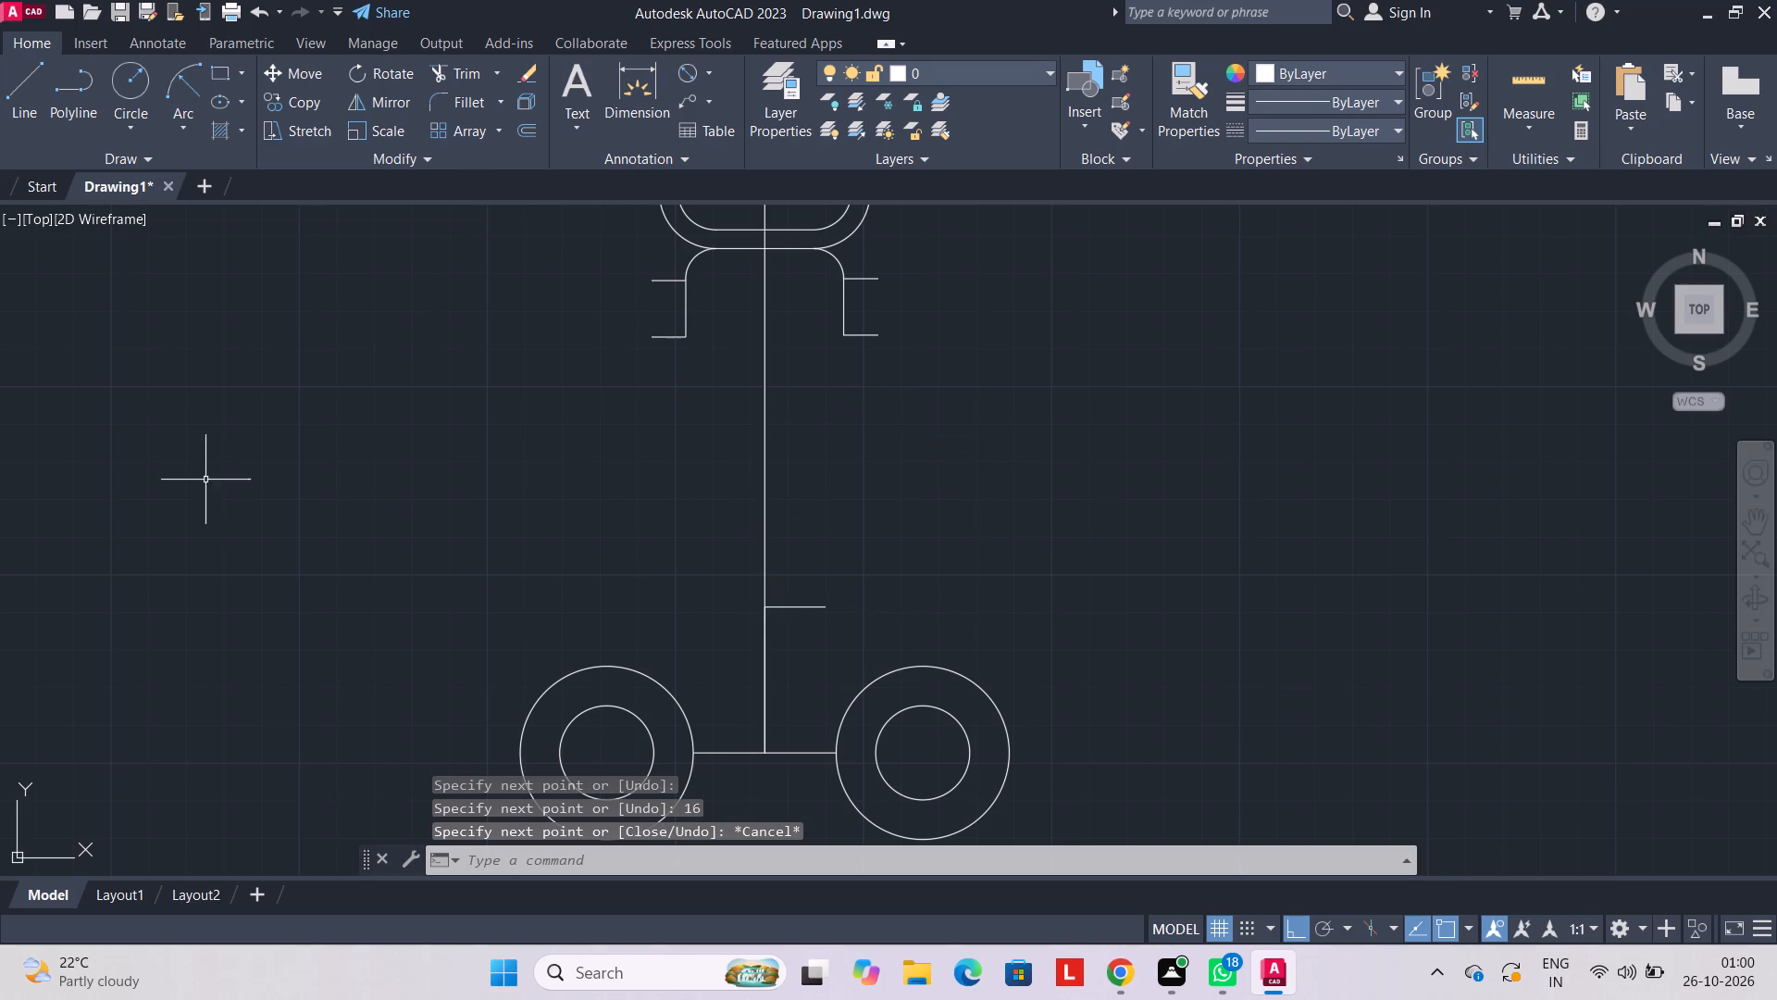
# Draw a horizontal line 16 long to the left from the inner end of the 16-long line on the centre line.
pyautogui.click(35, 88)
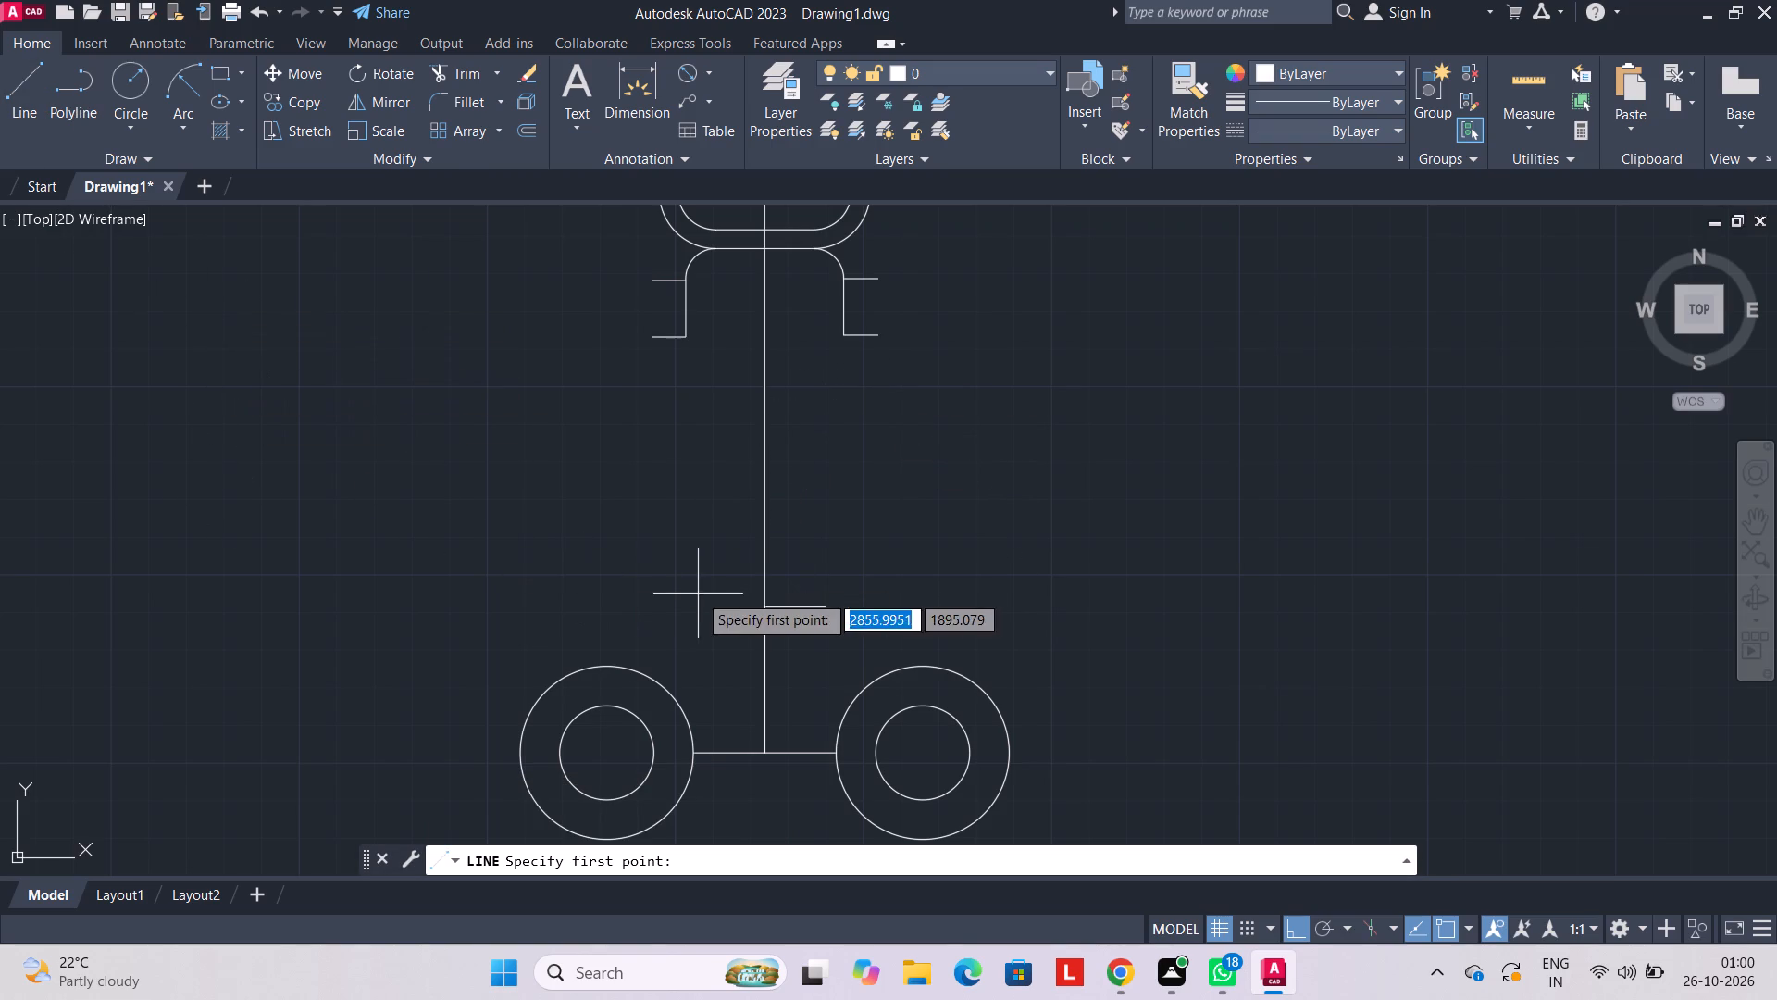
pyautogui.click(765, 604)
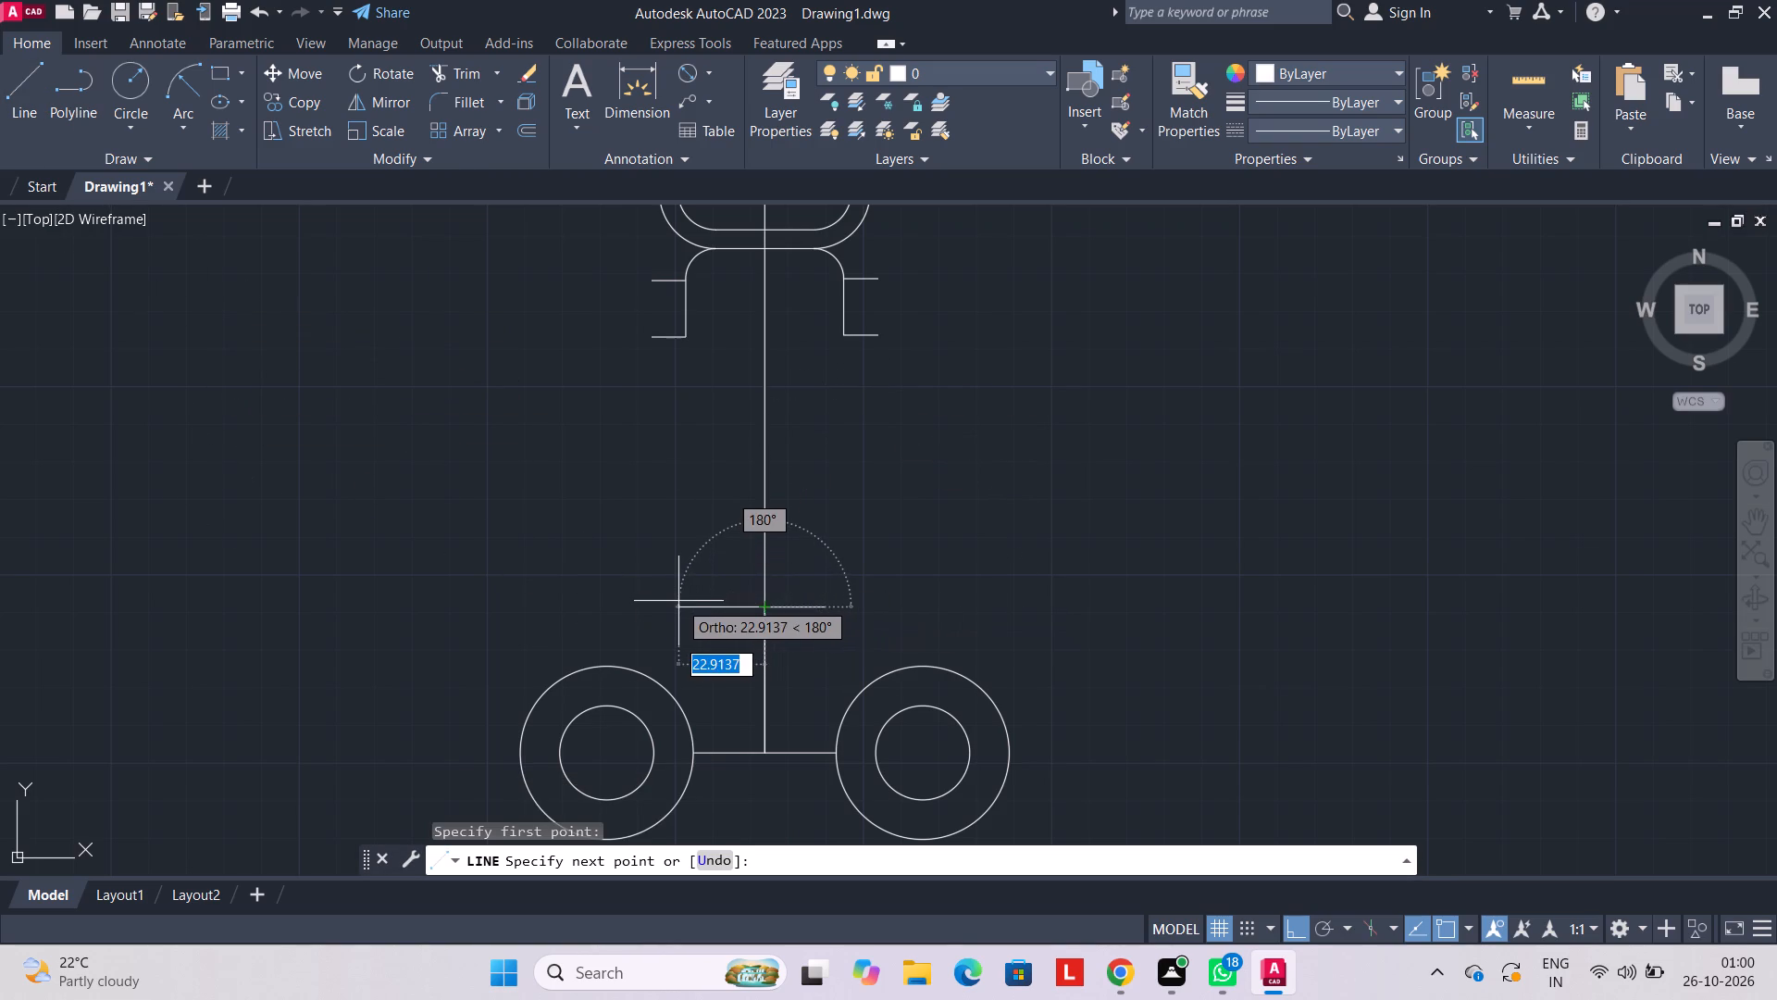
pyautogui.press('1')
pyautogui.press('6')
pyautogui.press('Return')
pyautogui.press('Escape')
pyautogui.press('Escape')
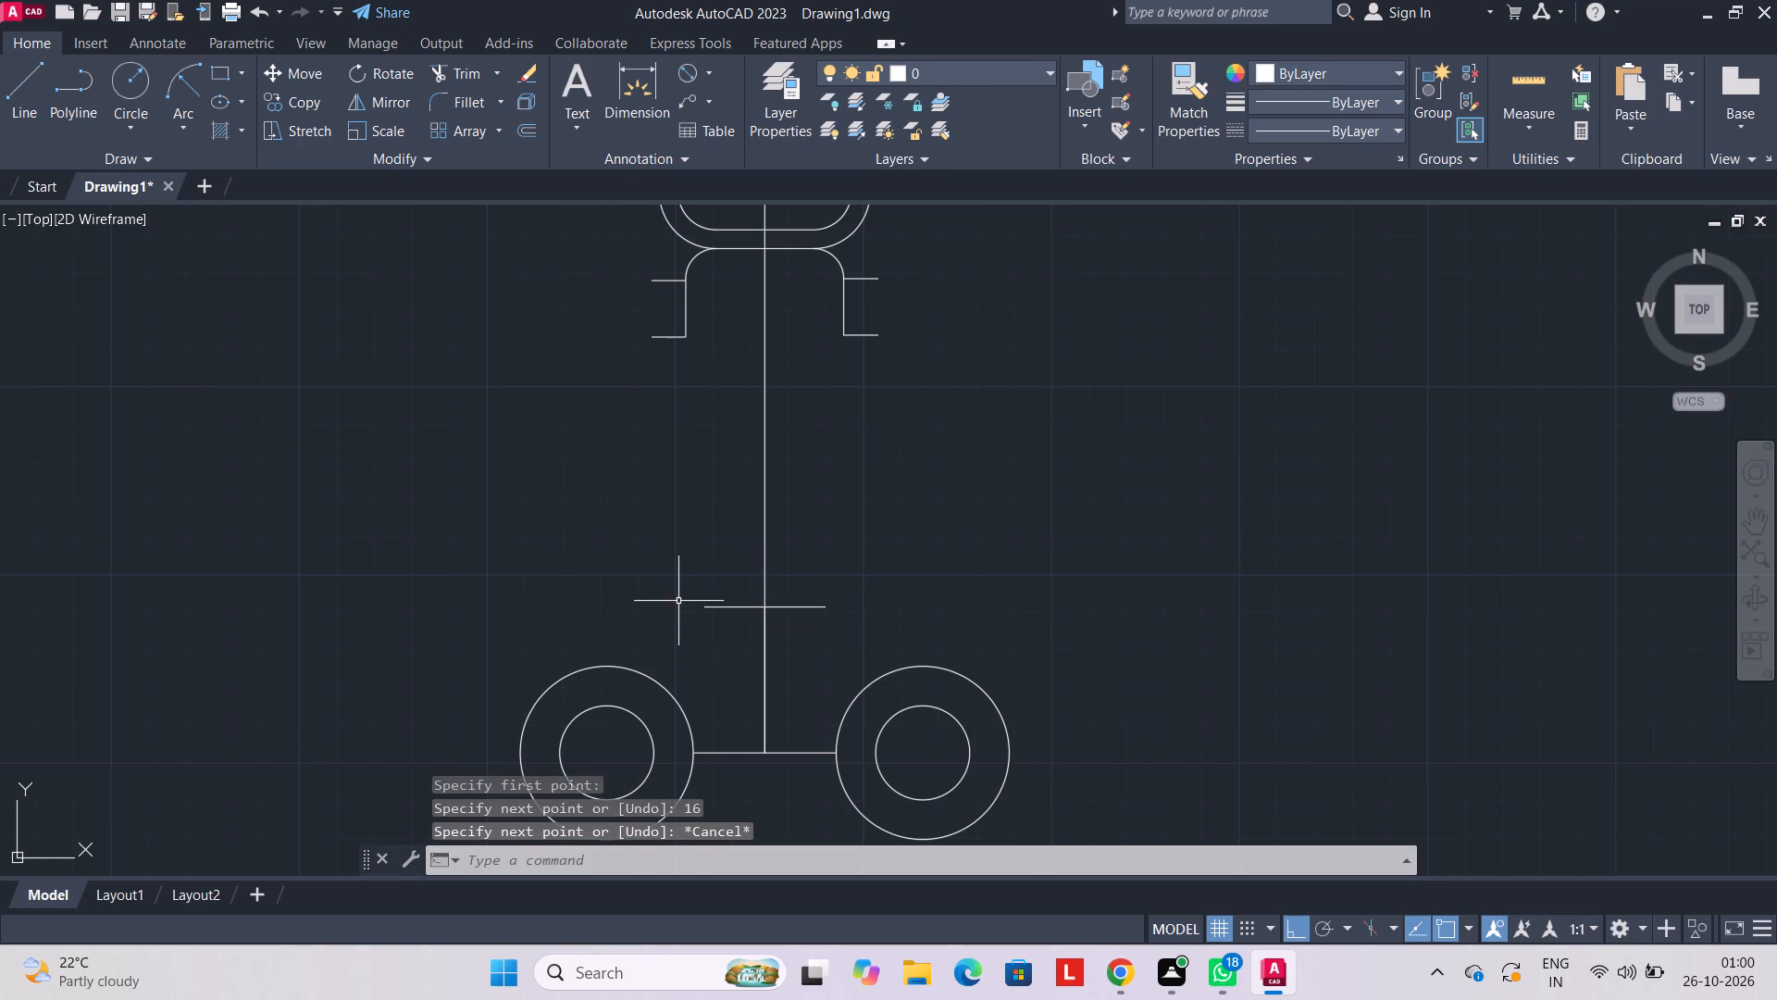
# Trim the overlapping vertical segment between the short cross line and the line joining the lower circles.
pyautogui.moveTo(453, 66); pyautogui.dragTo(481, 85)
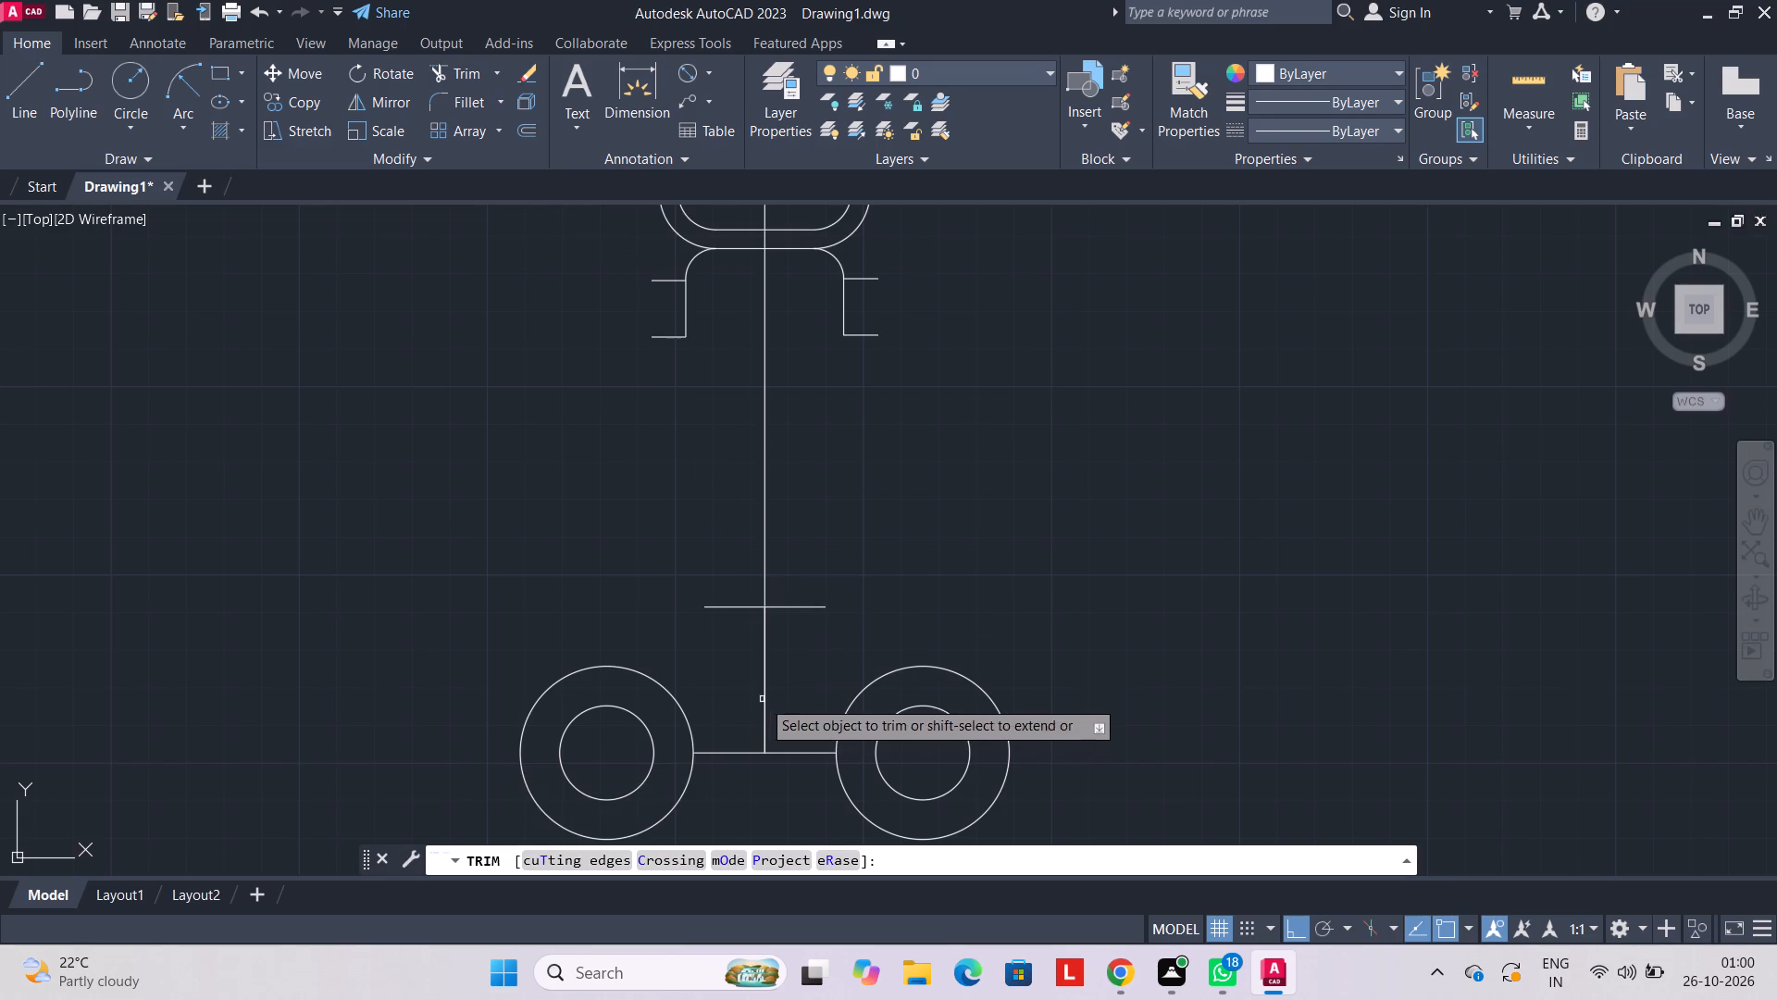
pyautogui.click(766, 691)
pyautogui.press('Escape')
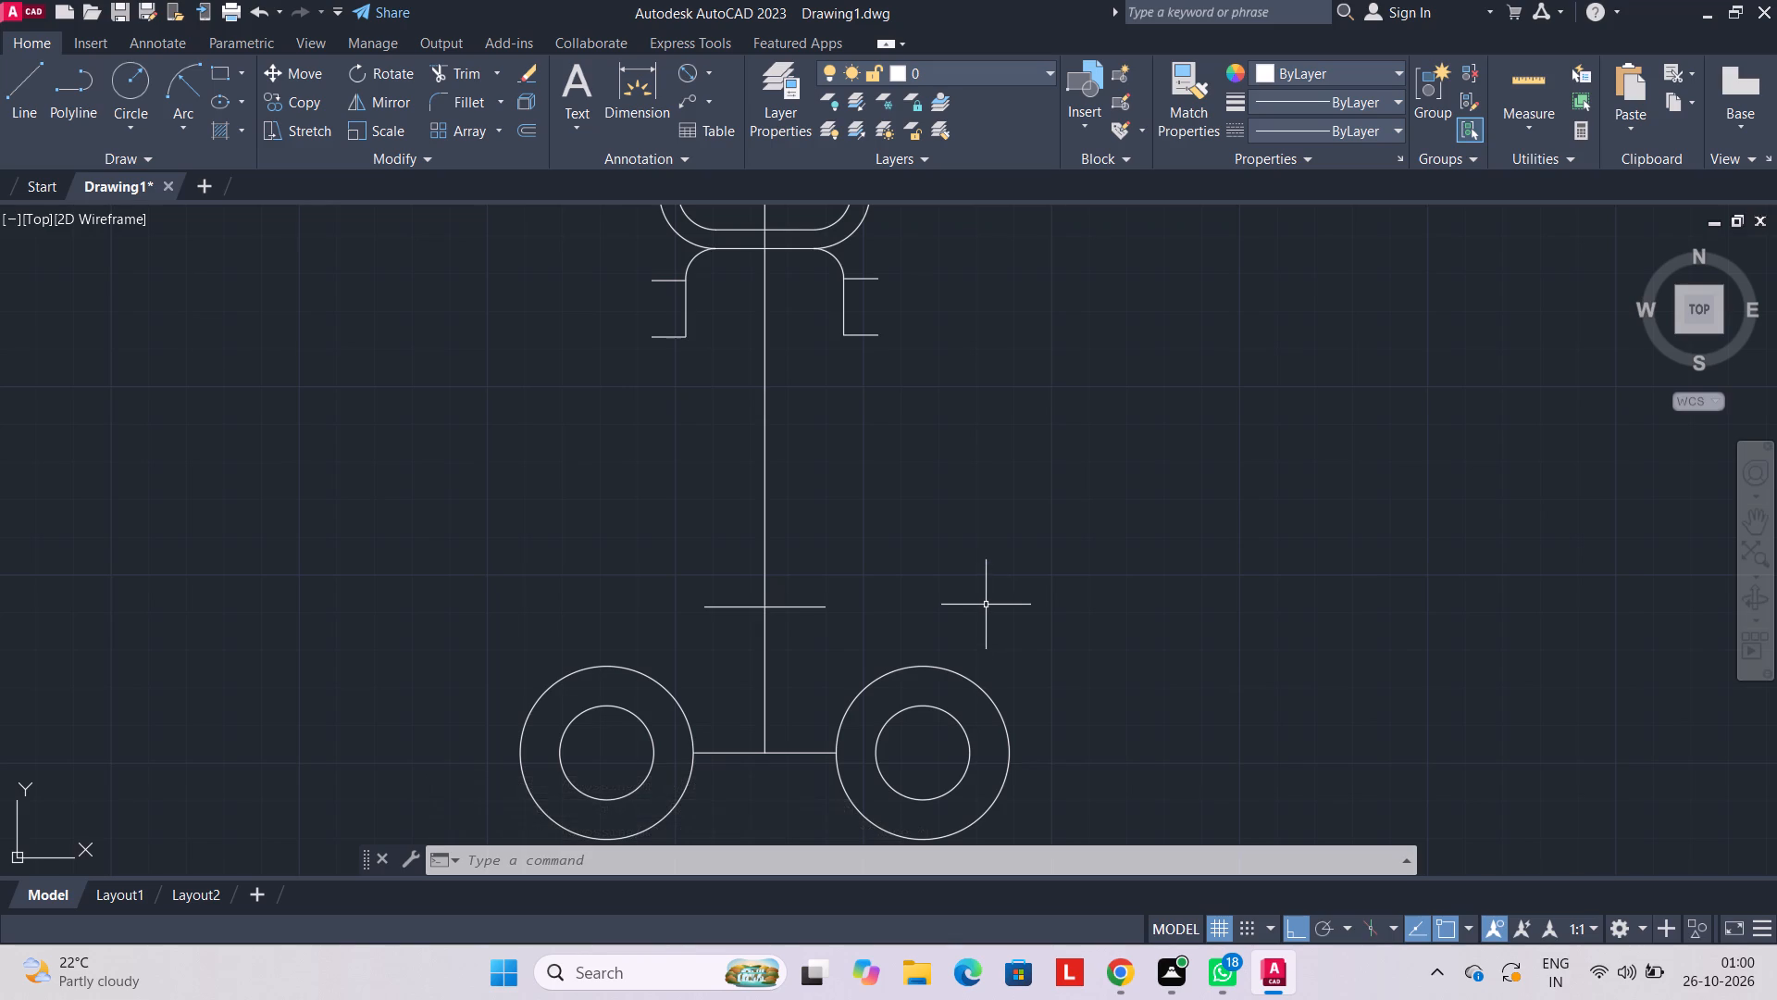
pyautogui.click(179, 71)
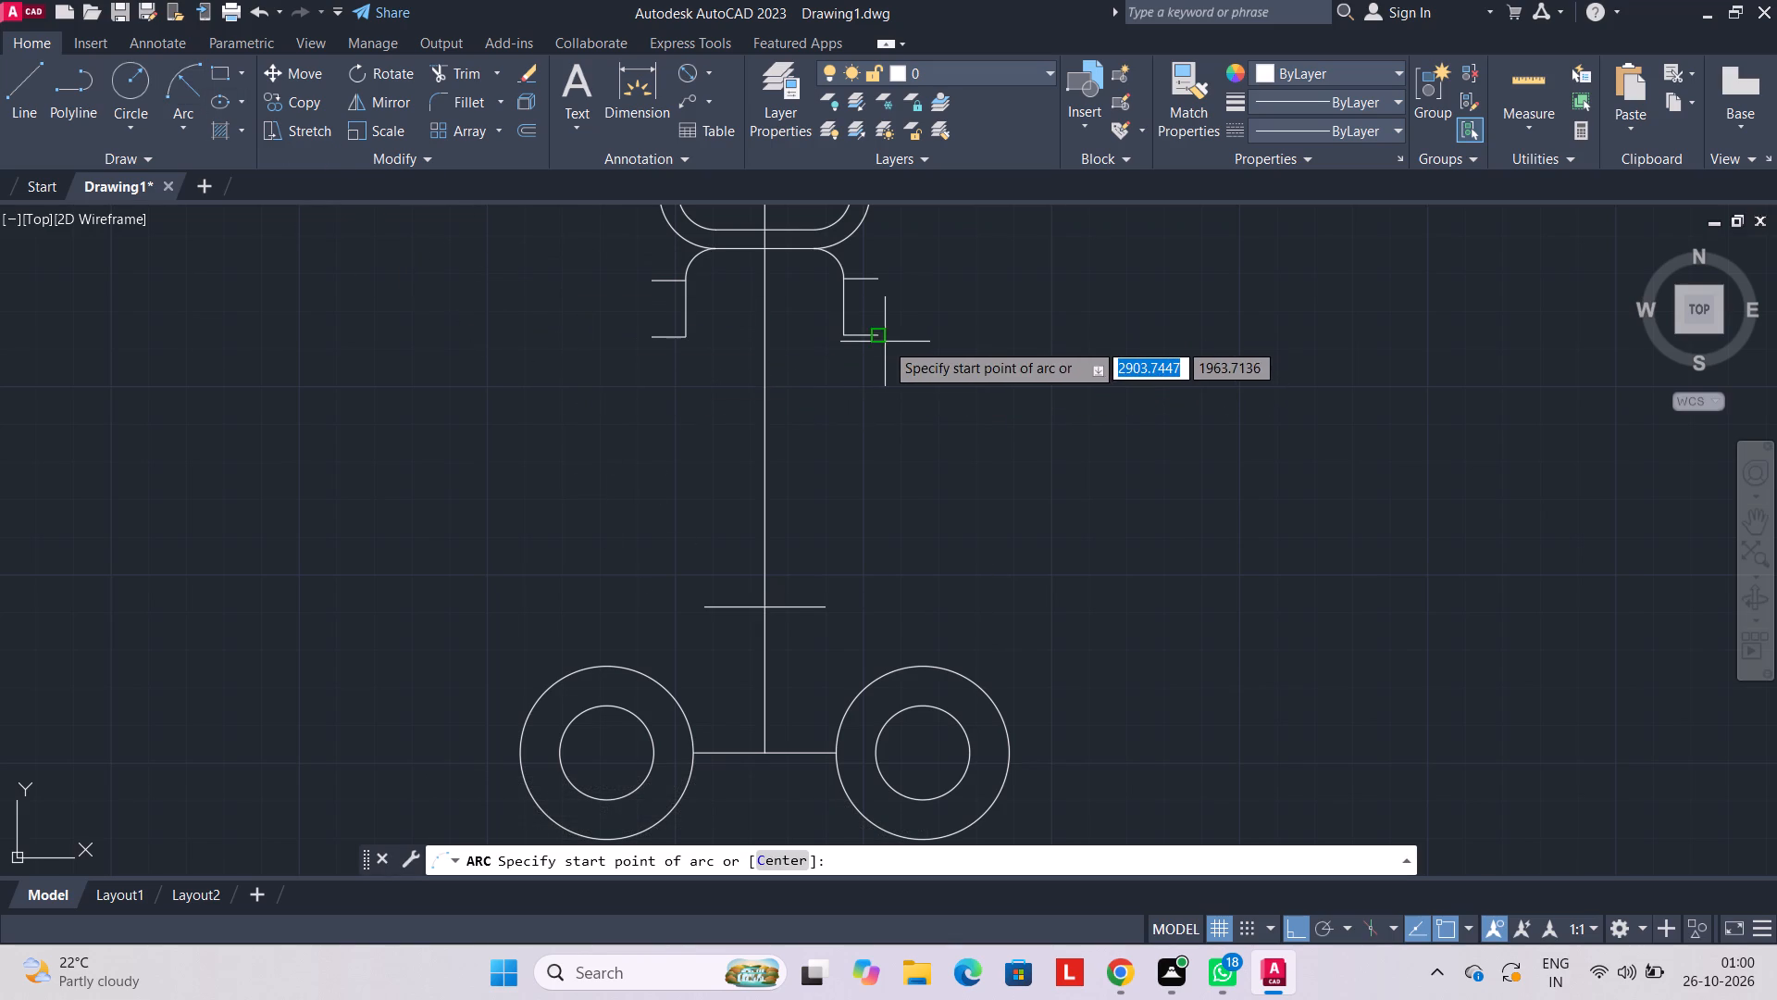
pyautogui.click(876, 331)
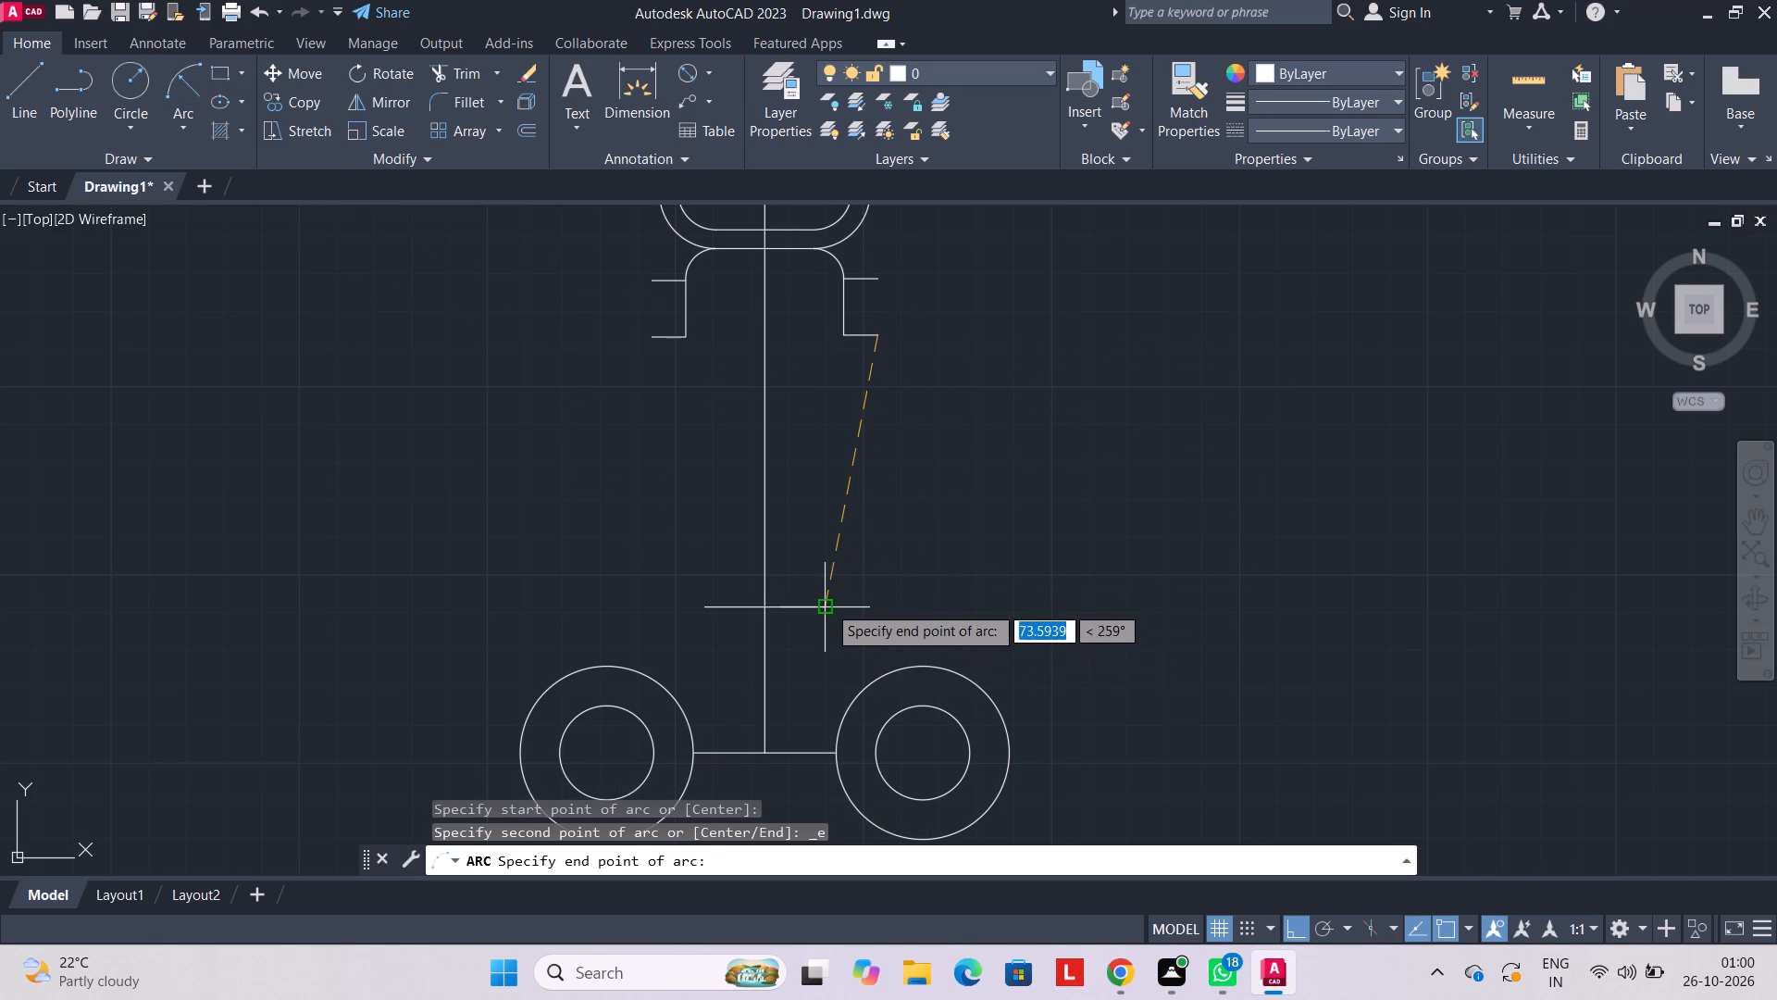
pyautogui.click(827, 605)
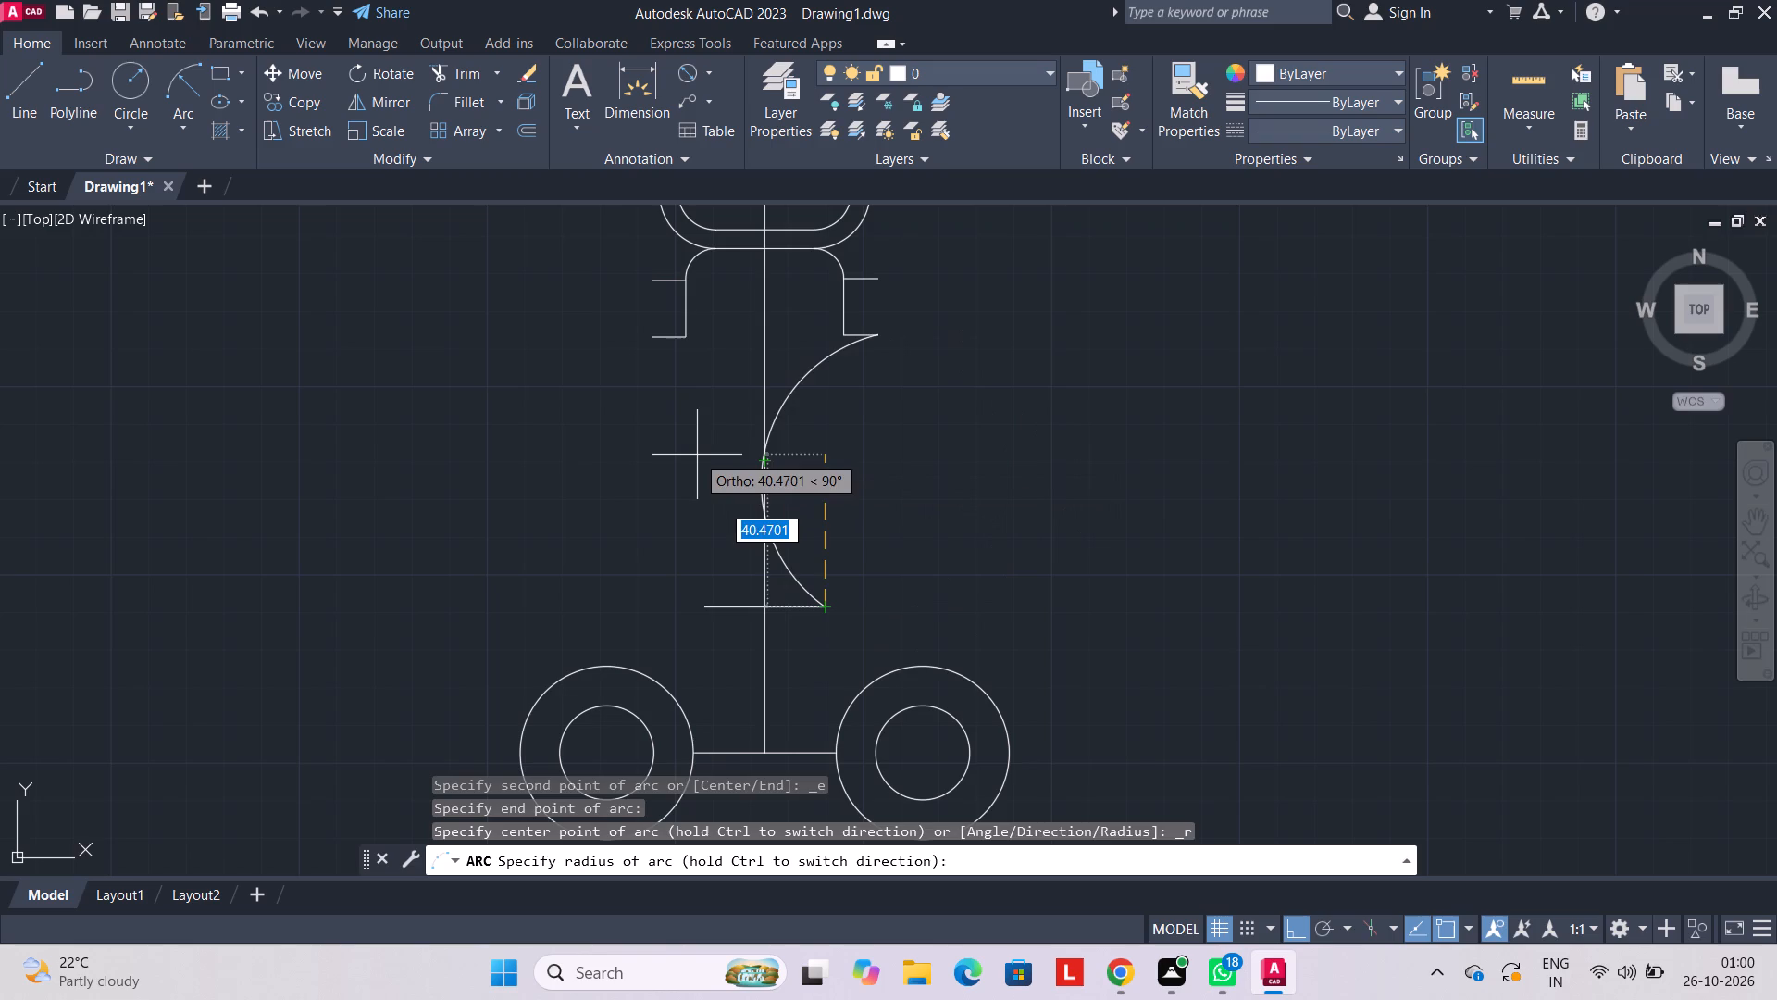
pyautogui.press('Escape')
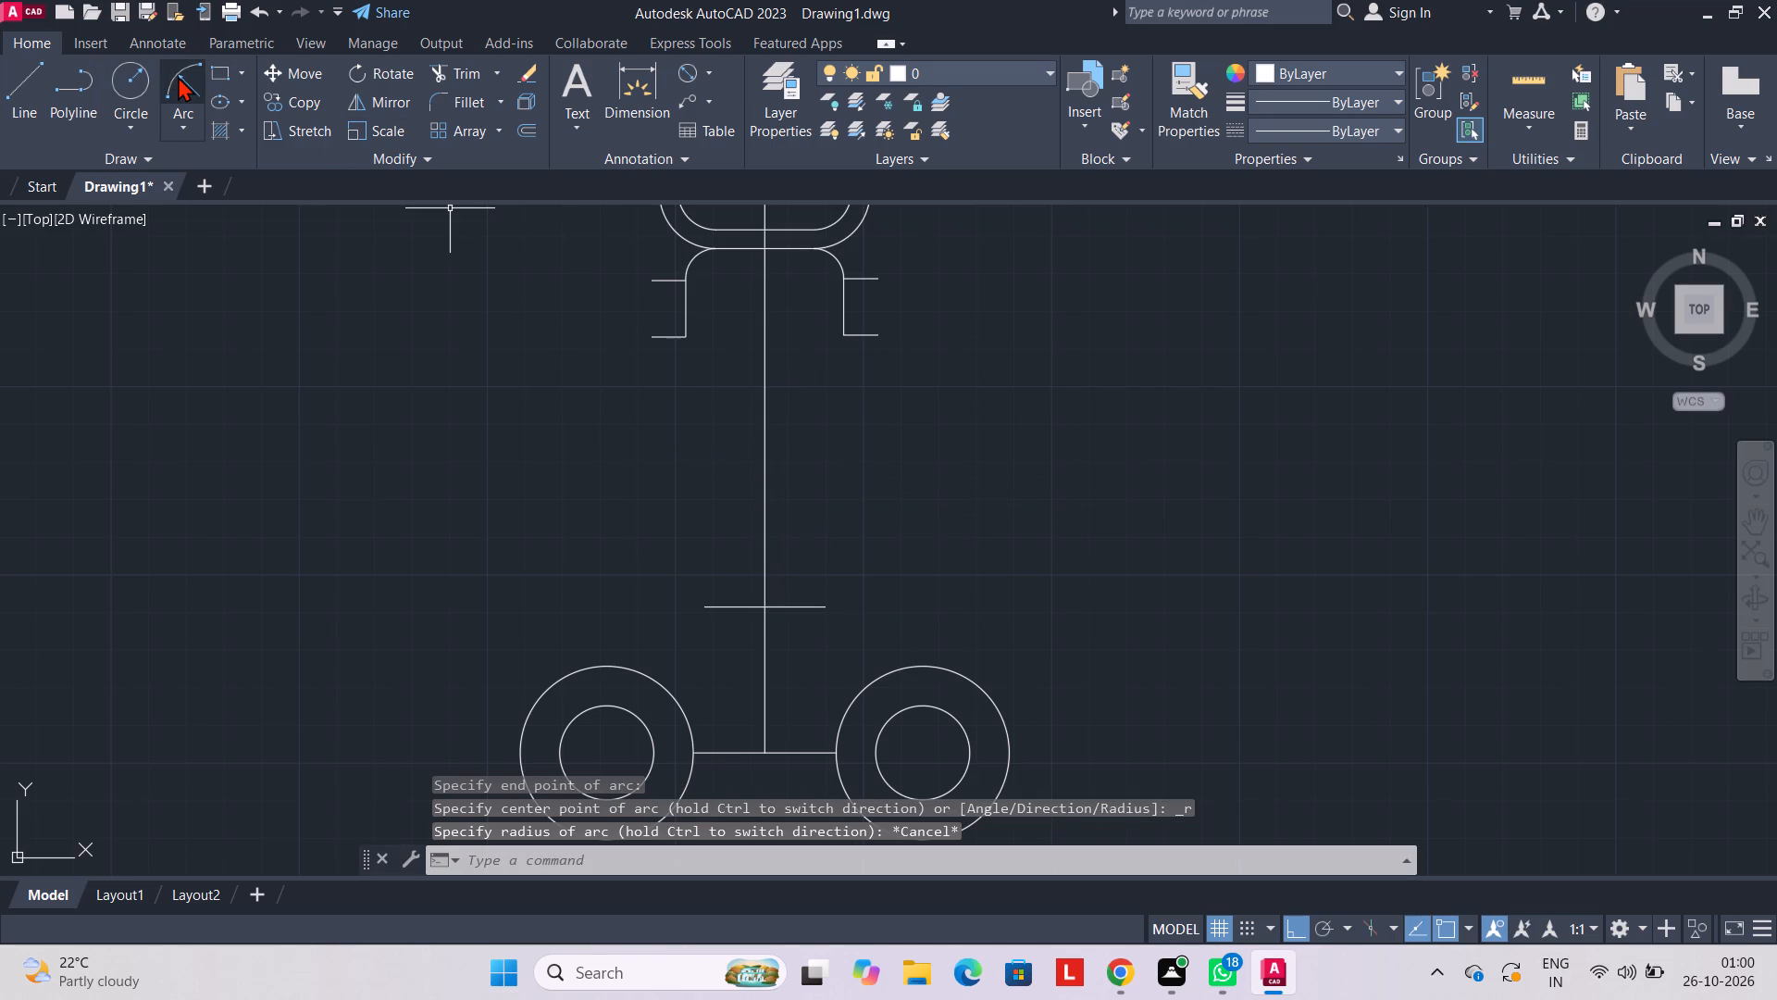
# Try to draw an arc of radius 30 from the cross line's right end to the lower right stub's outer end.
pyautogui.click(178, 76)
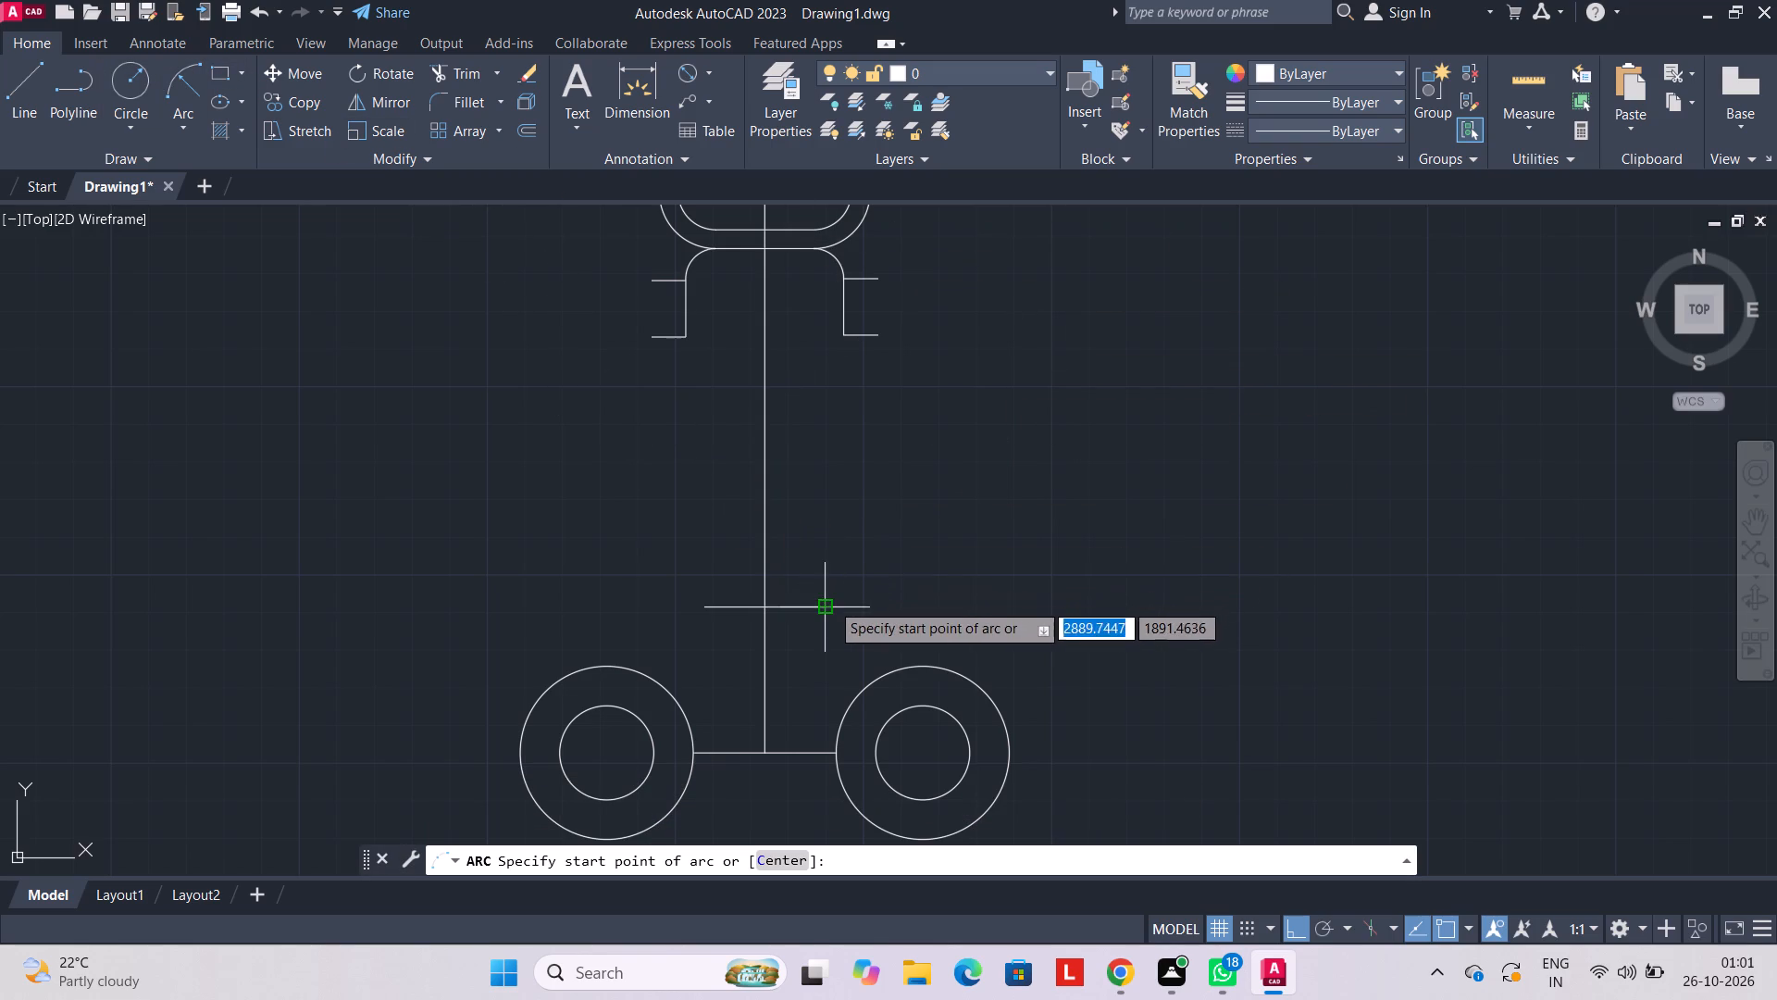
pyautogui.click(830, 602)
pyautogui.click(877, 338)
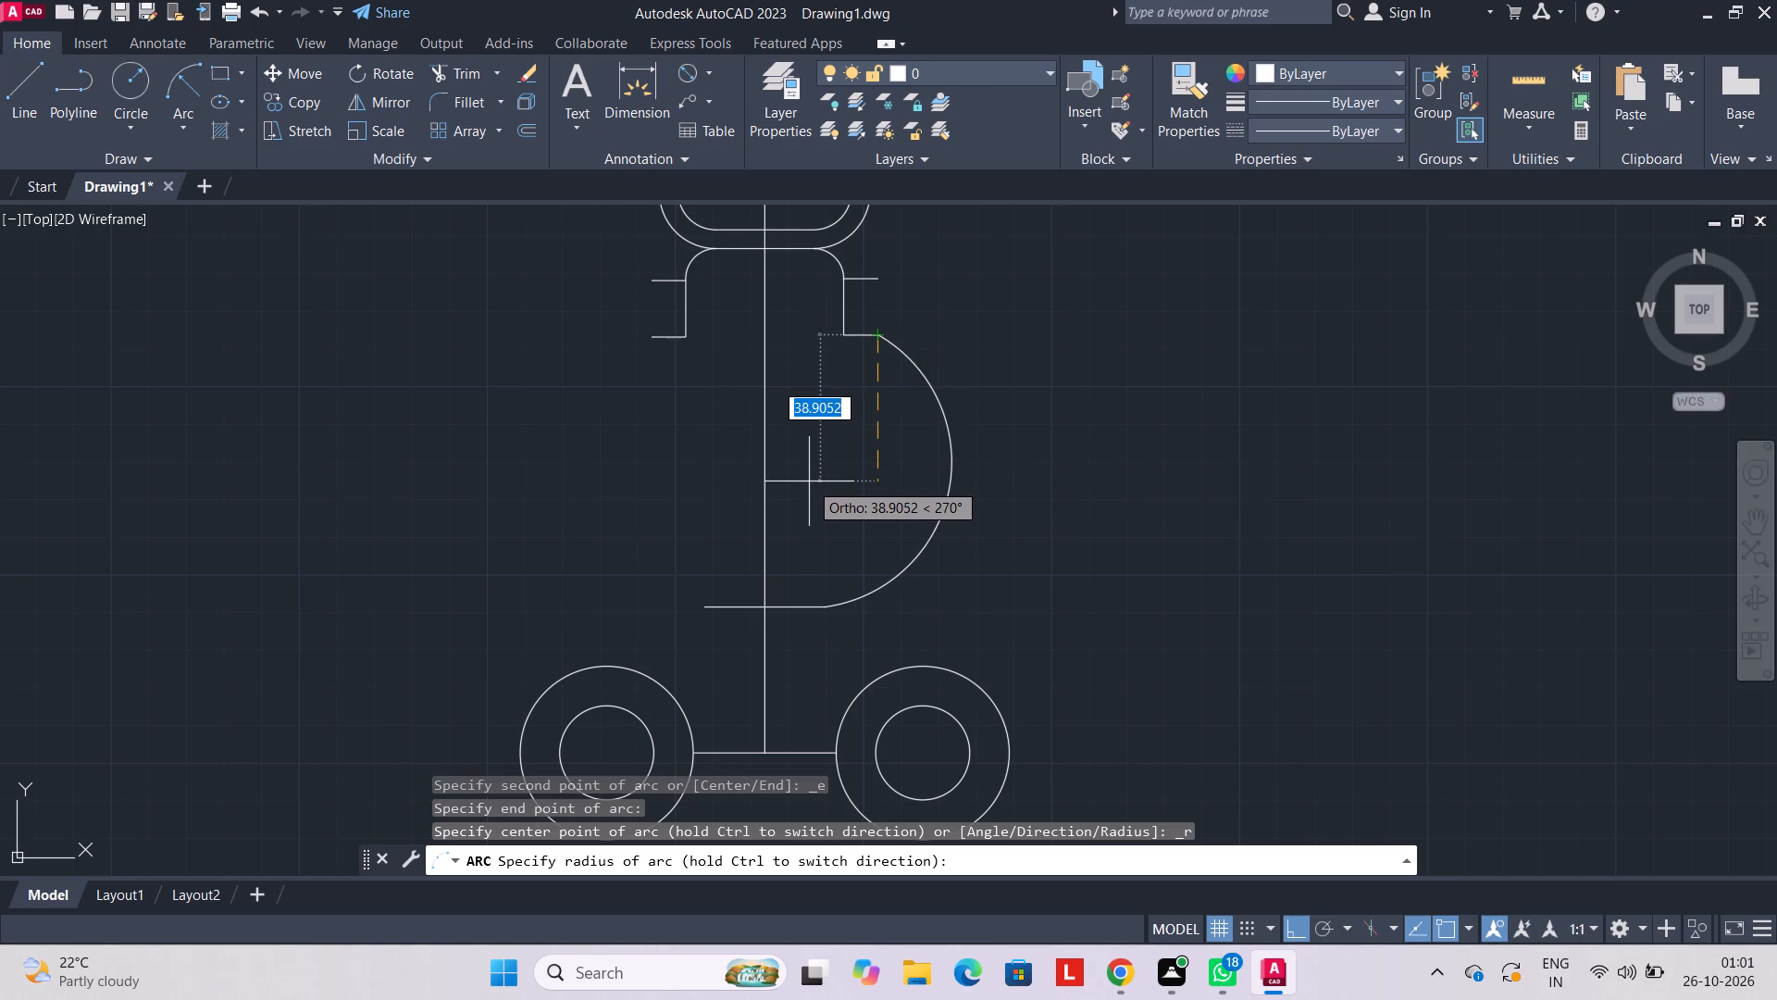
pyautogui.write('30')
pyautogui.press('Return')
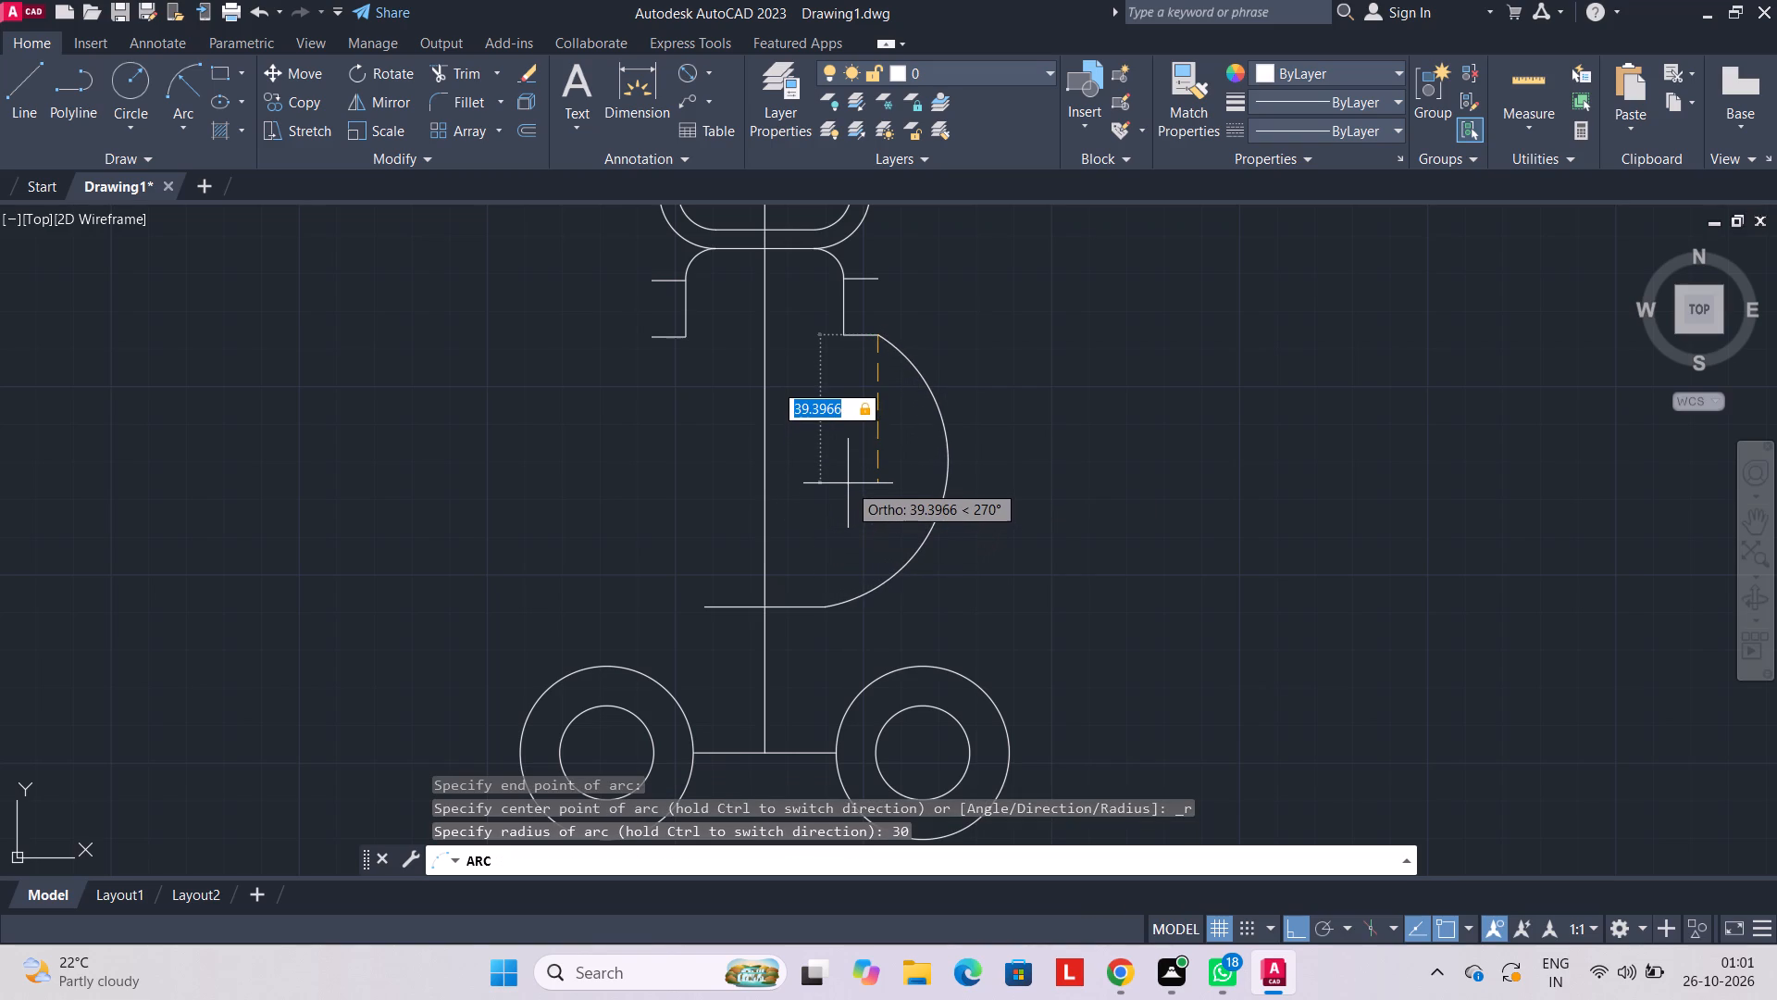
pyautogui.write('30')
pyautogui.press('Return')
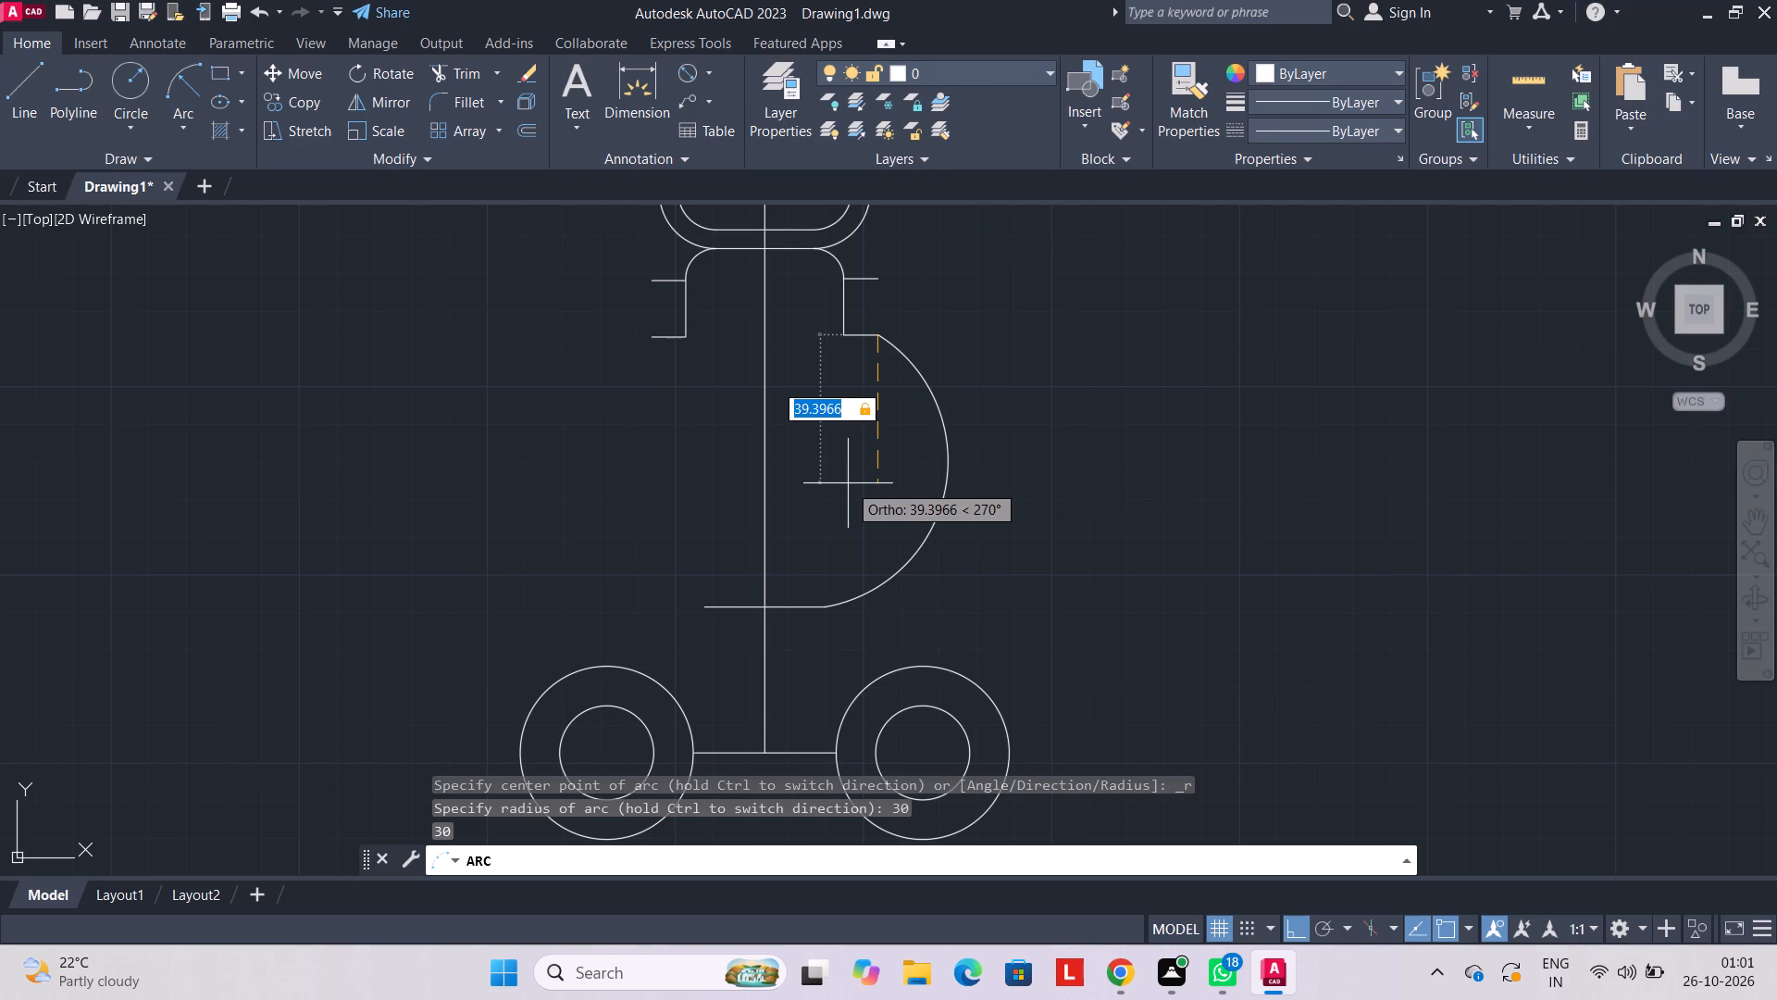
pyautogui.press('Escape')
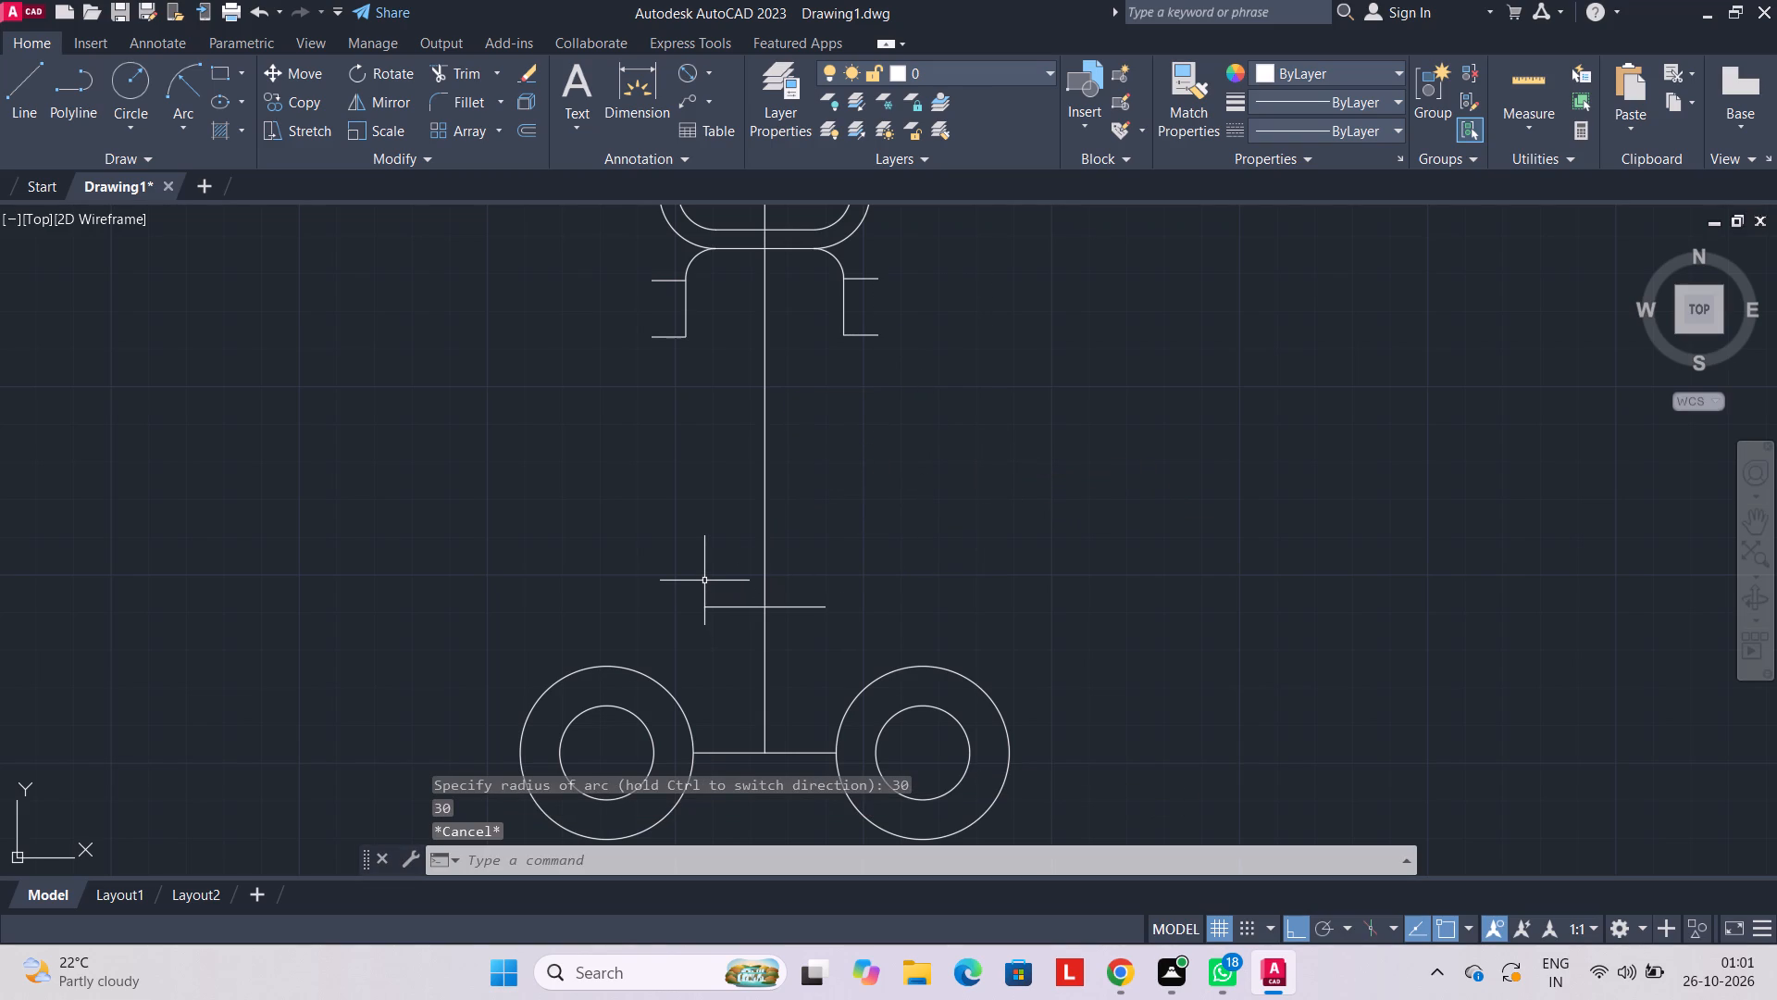
# Draw two consecutive horizontal segments, 19 then 16 long, rightward from the centre-line endpoint above the short cross line.
pyautogui.click(25, 92)
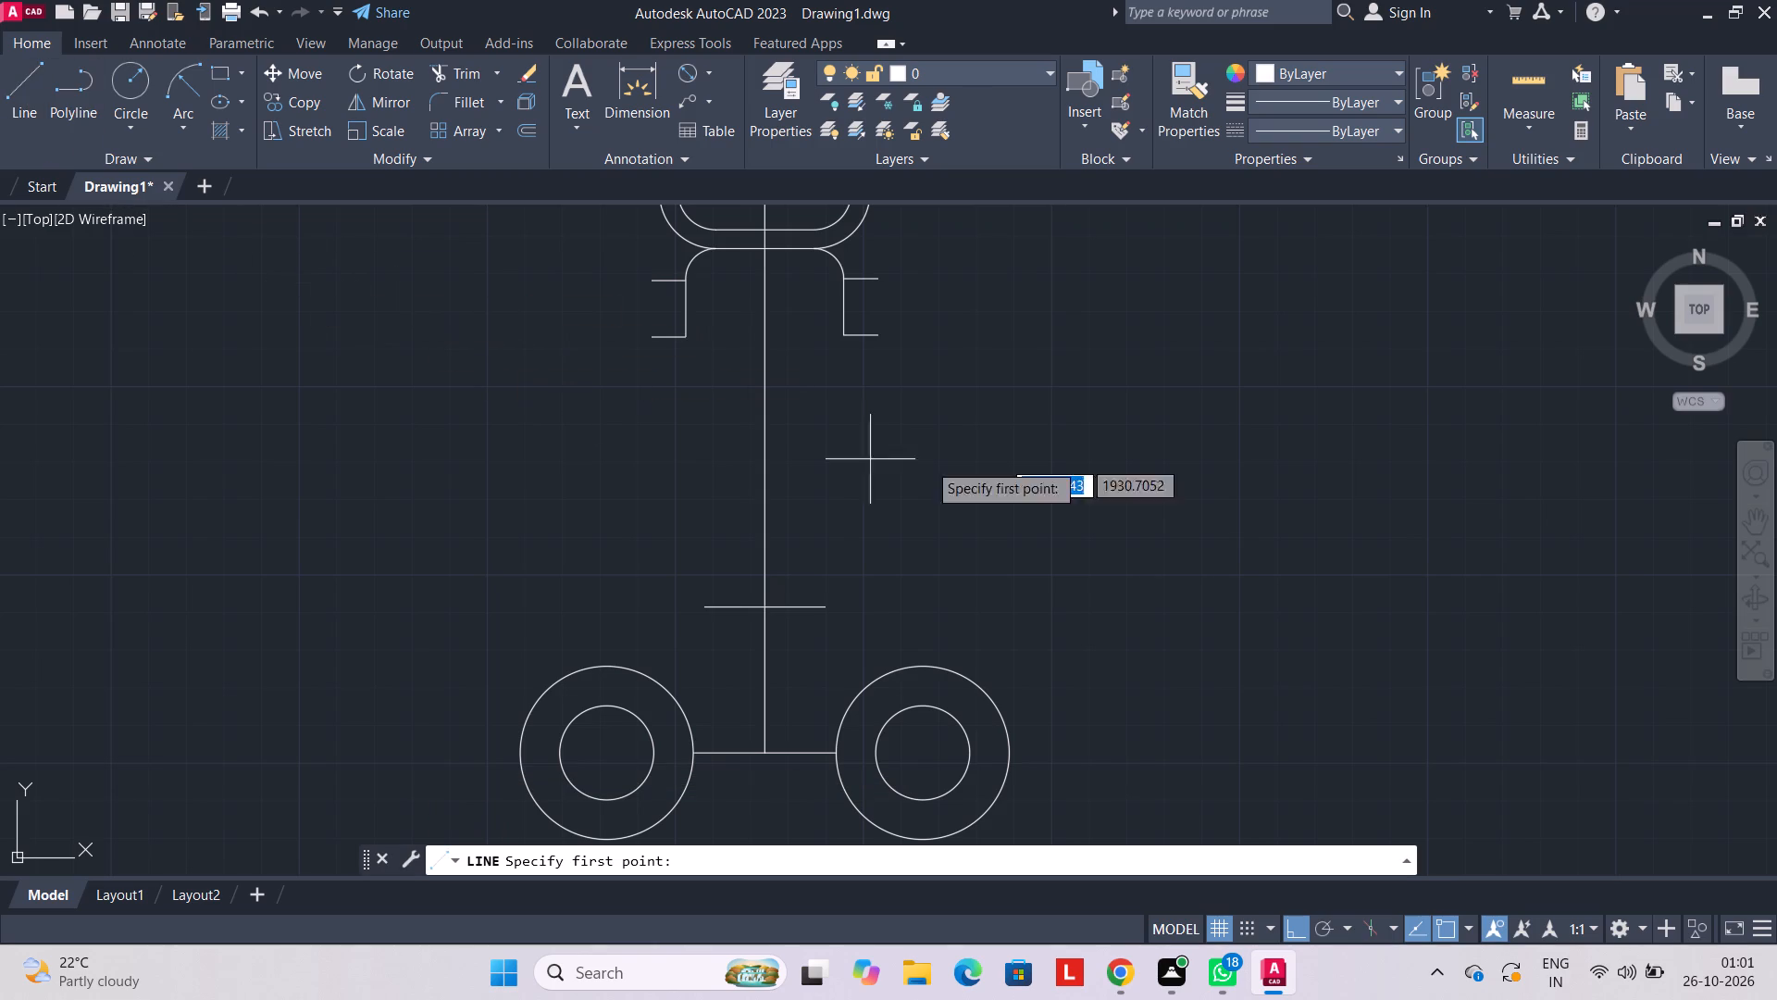
pyautogui.click(767, 468)
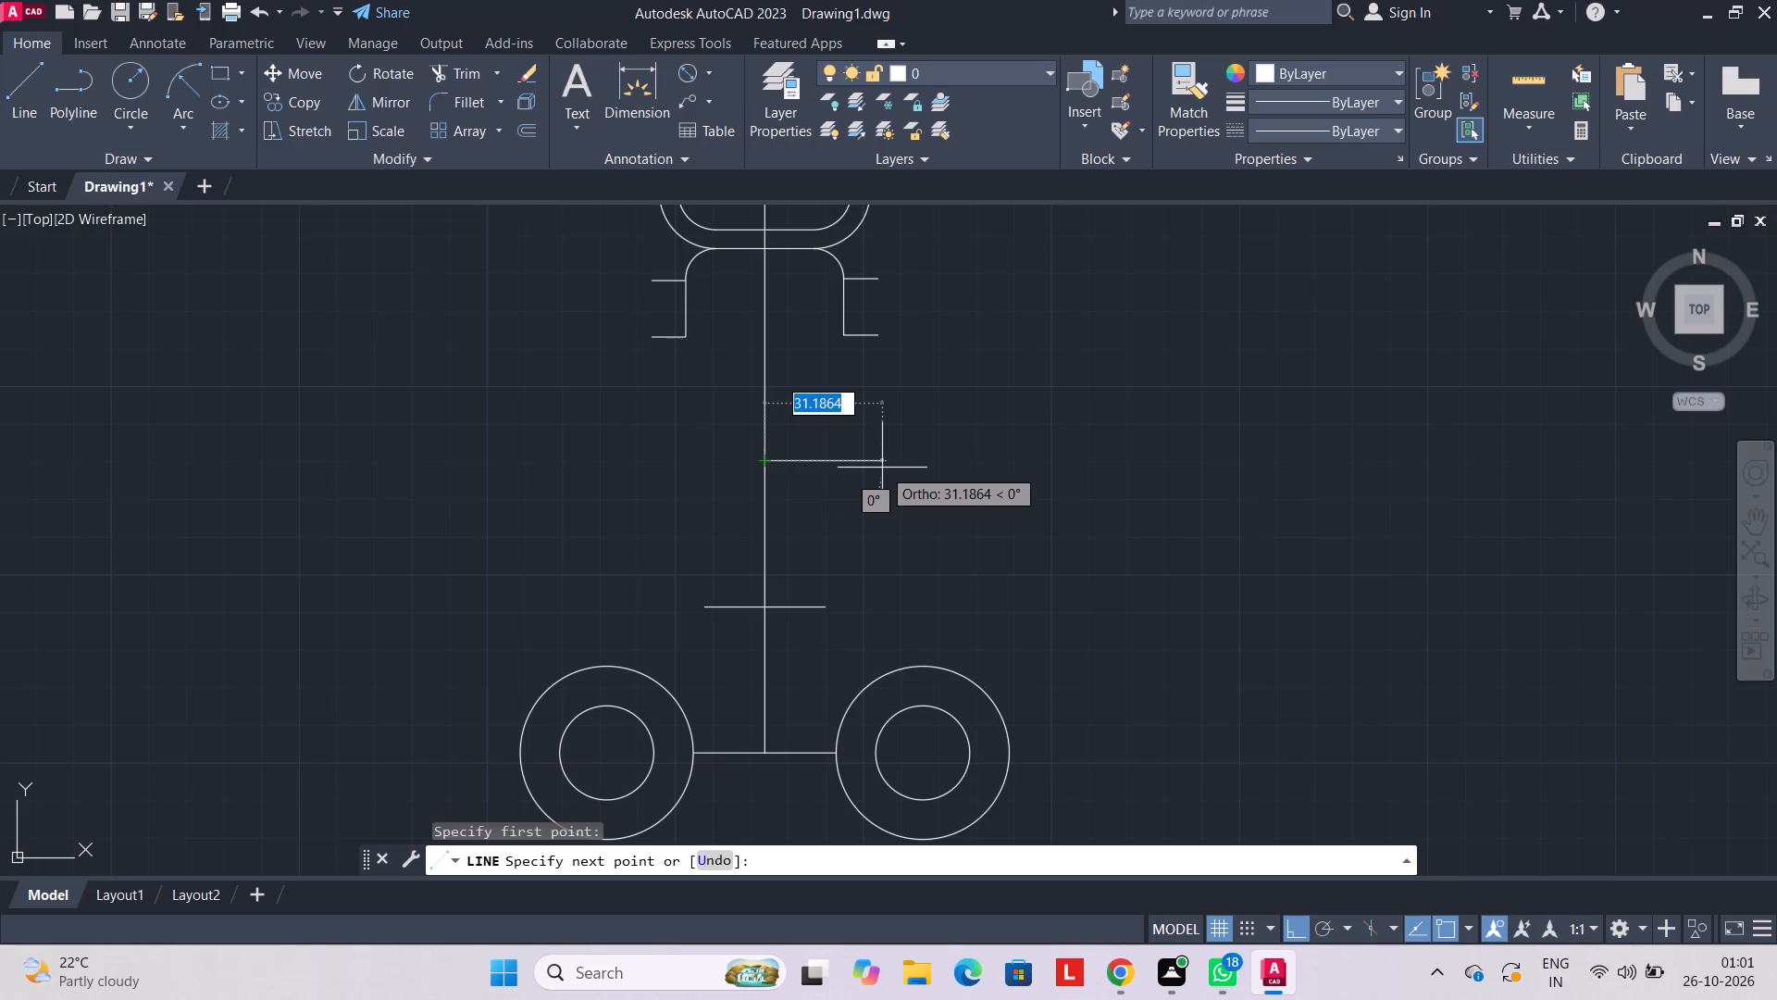
pyautogui.write('19')
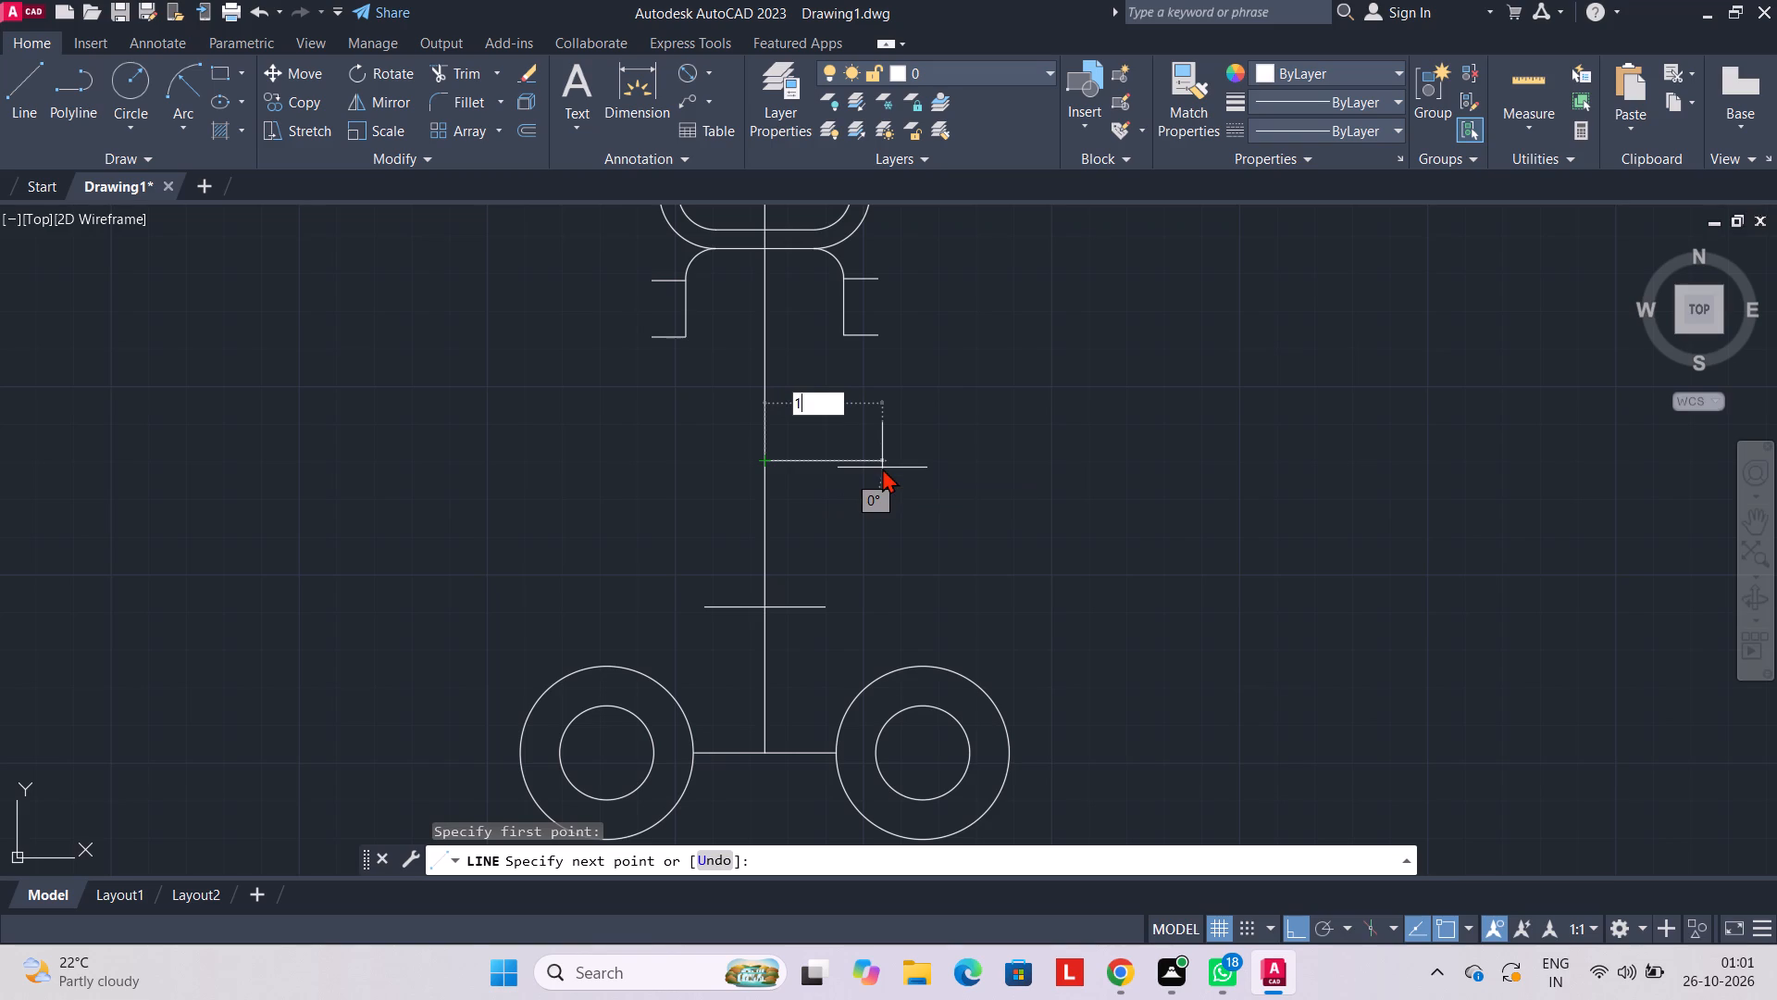
pyautogui.press('Return')
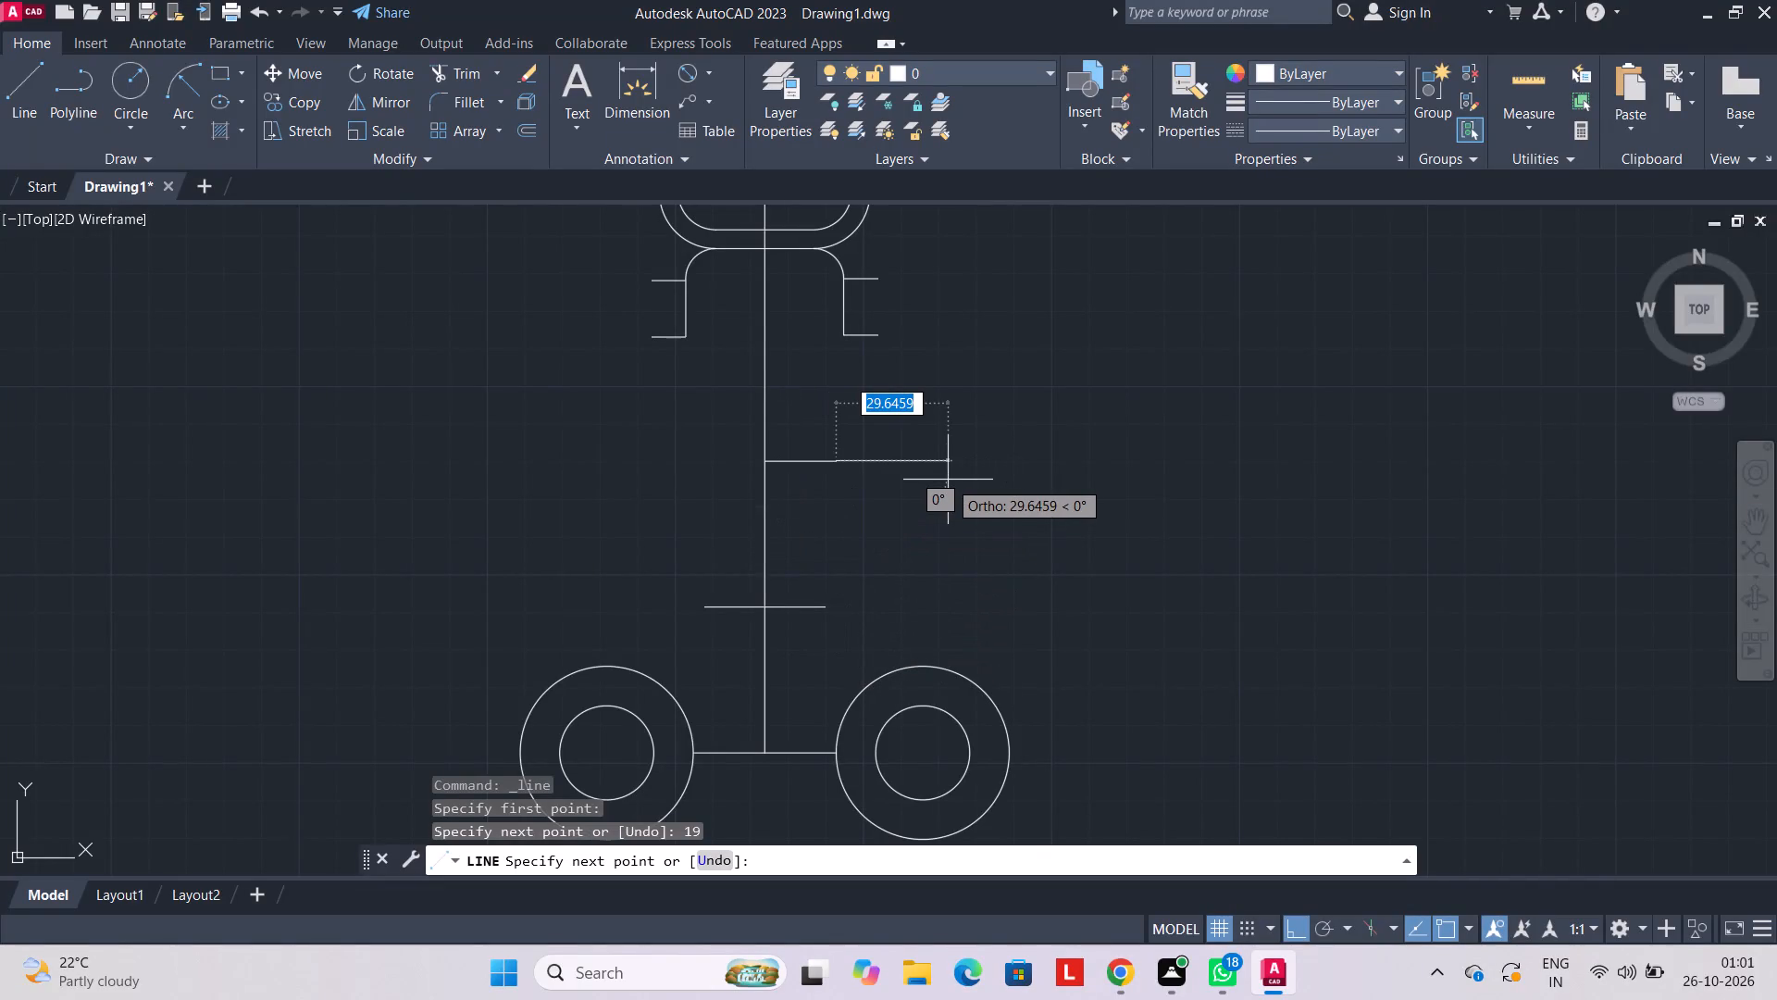
pyautogui.write('16')
pyautogui.press('Return')
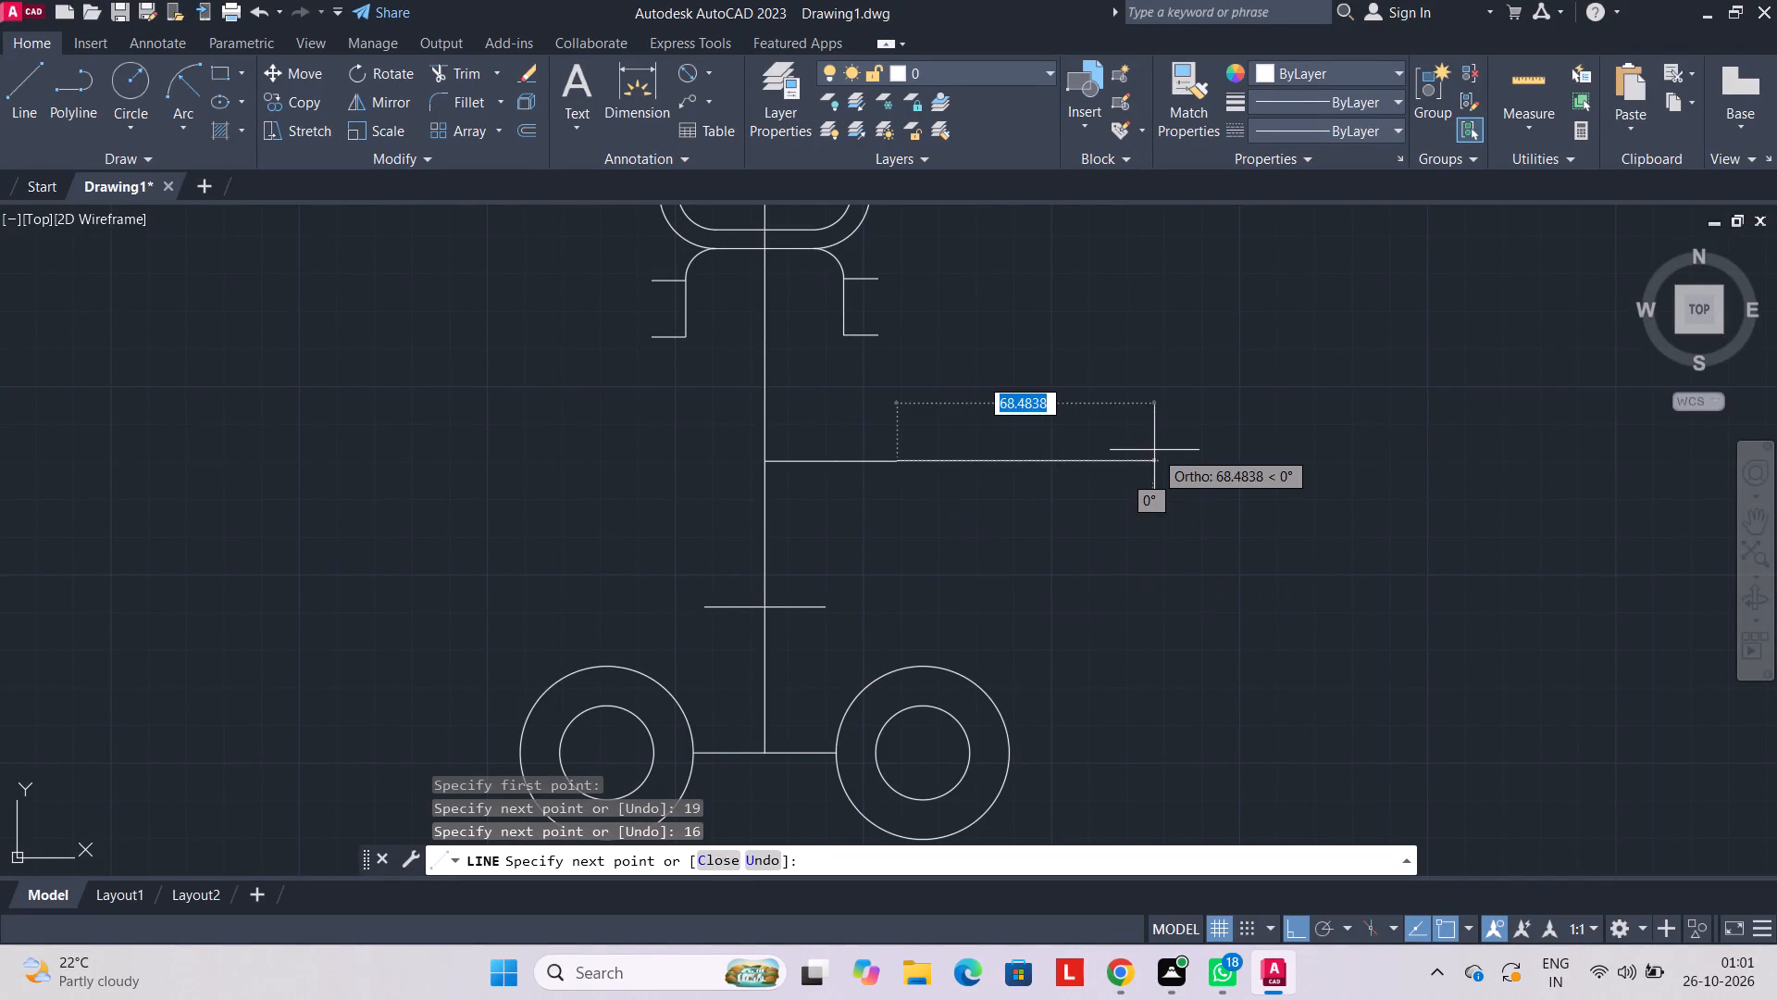
pyautogui.press('Escape')
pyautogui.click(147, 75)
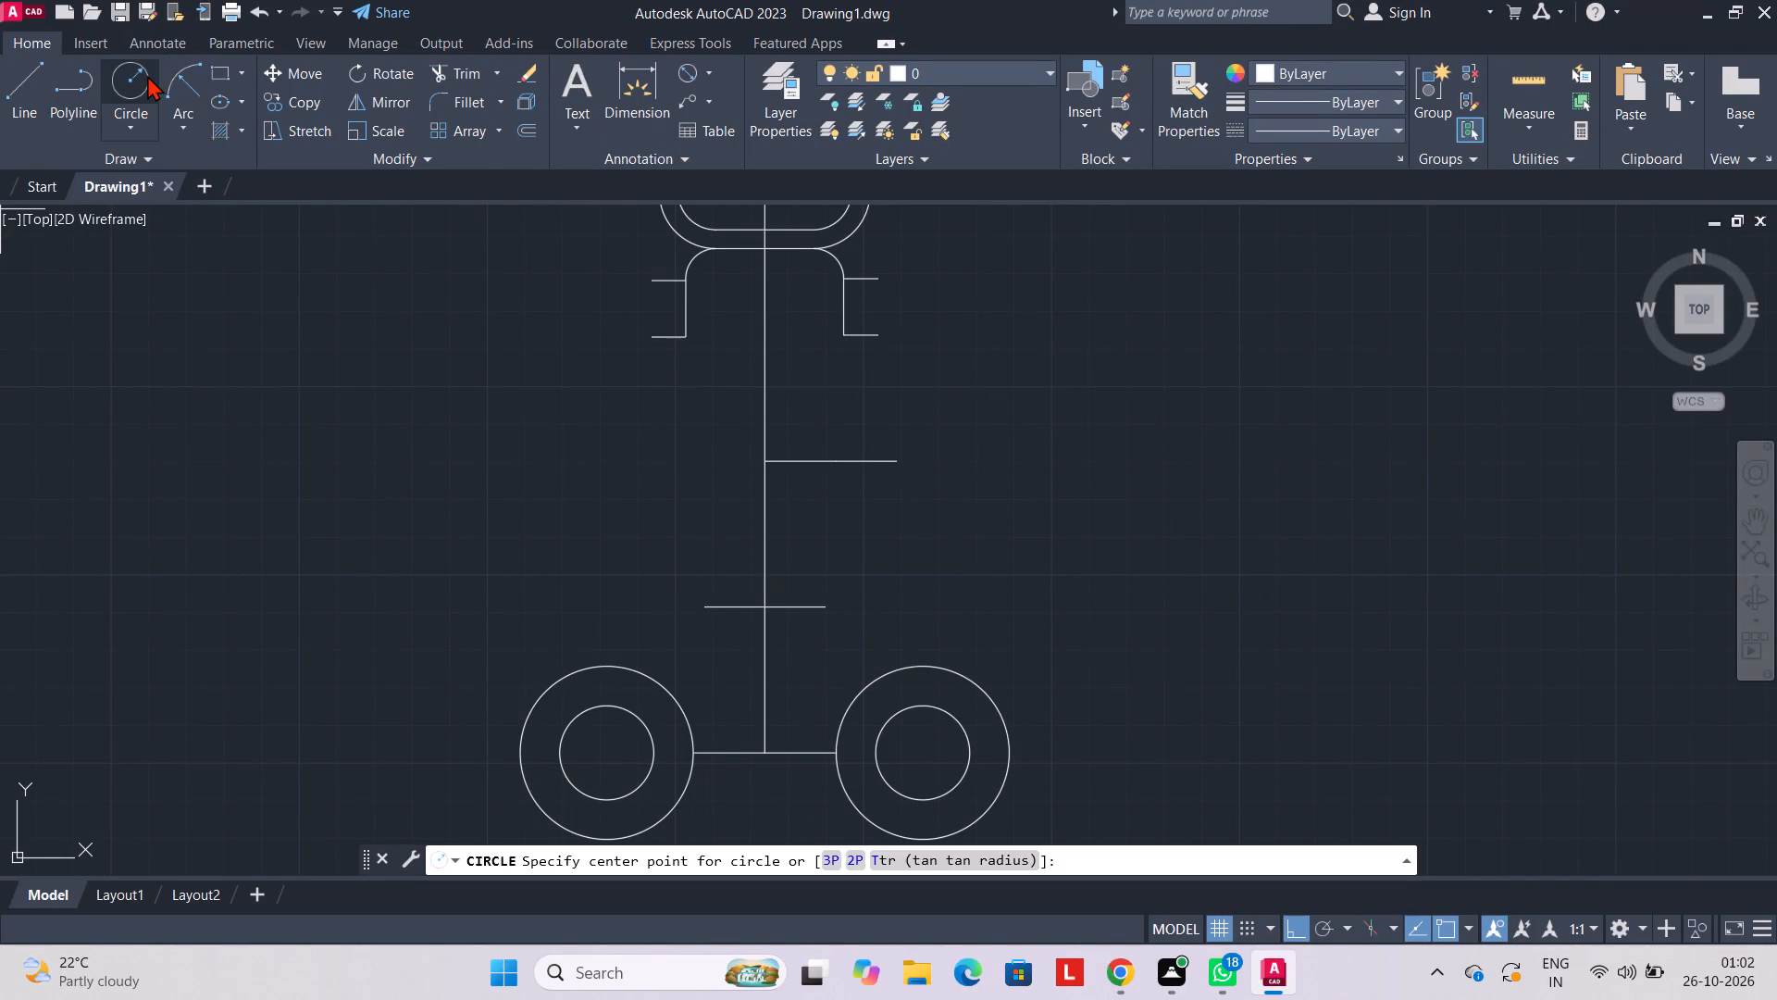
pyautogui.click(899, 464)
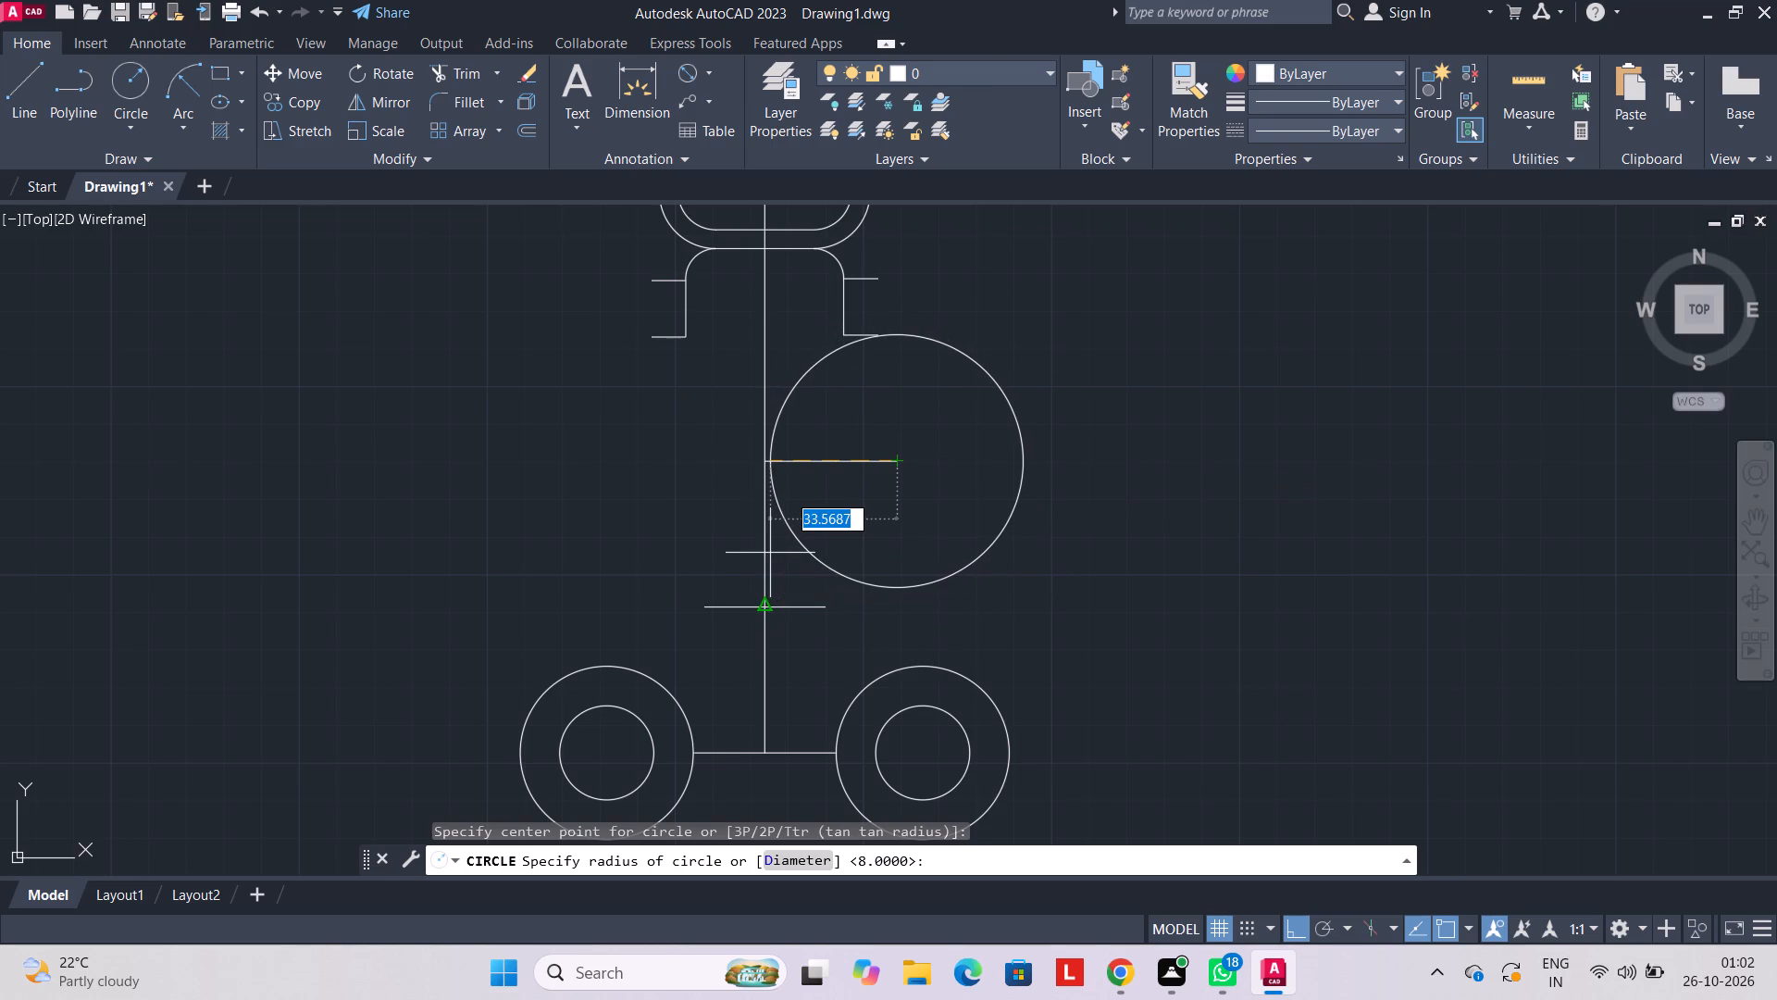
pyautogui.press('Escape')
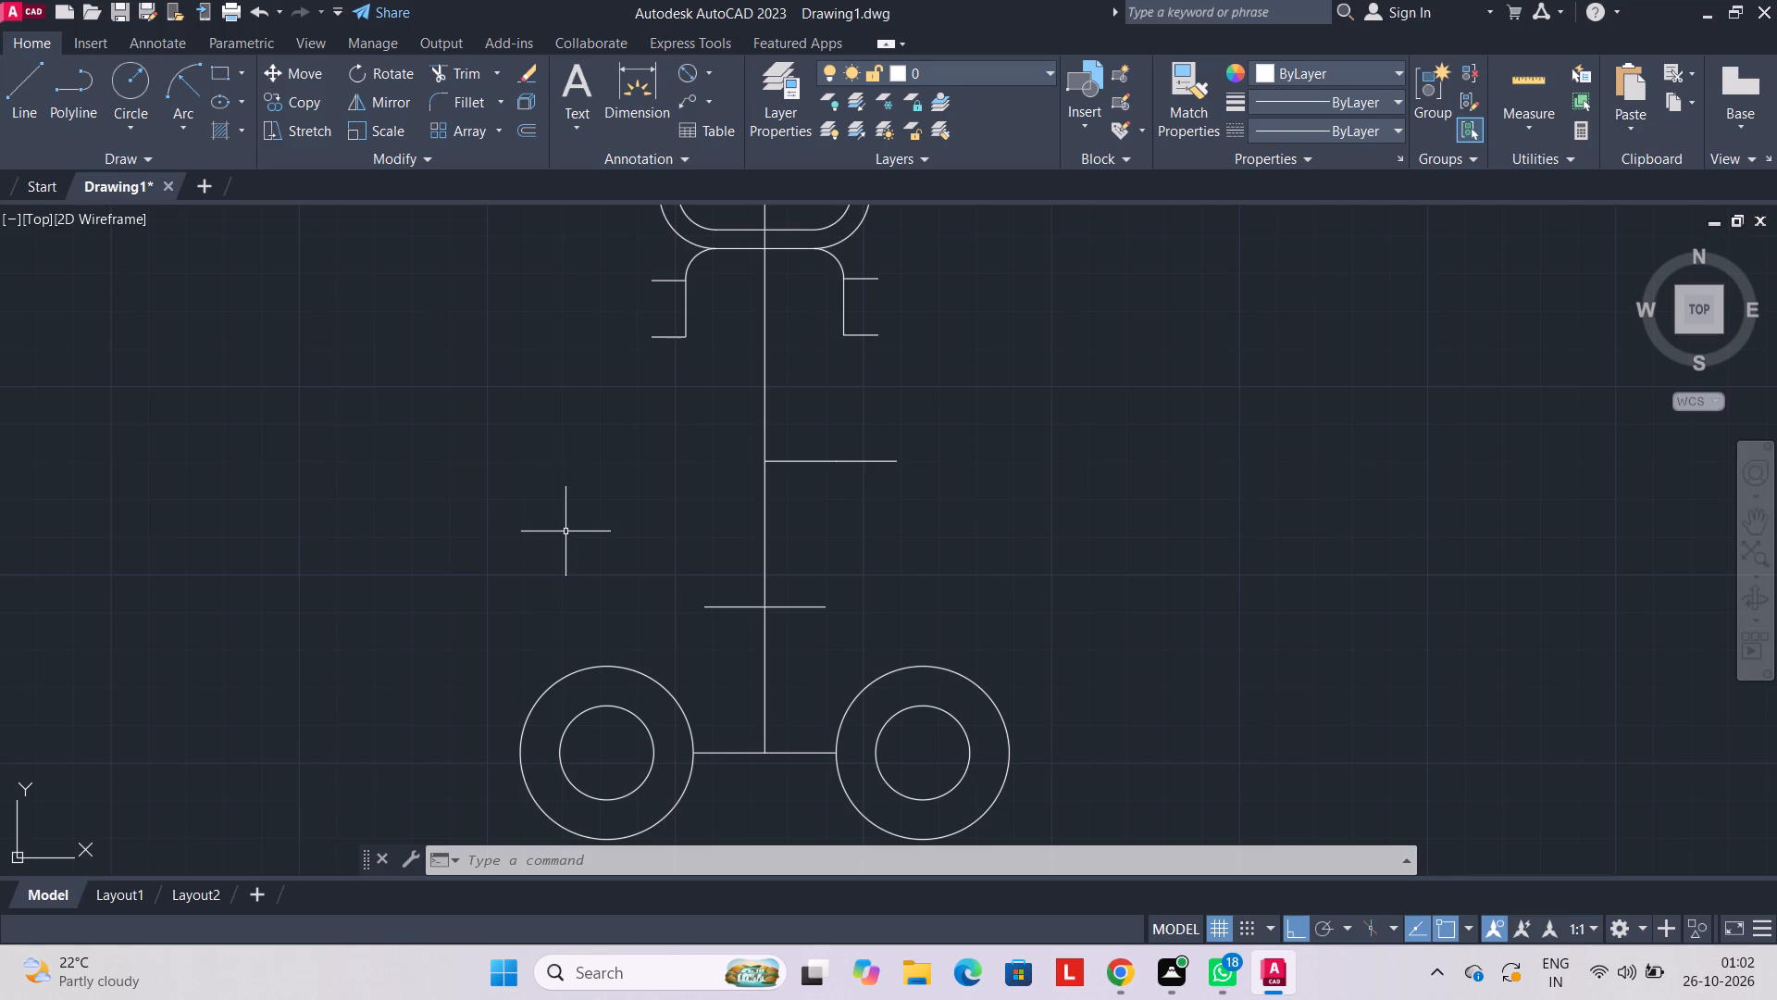
# Draw a vertical line 15 long upward from each end of the short cross line, the left end first.
pyautogui.click(22, 92)
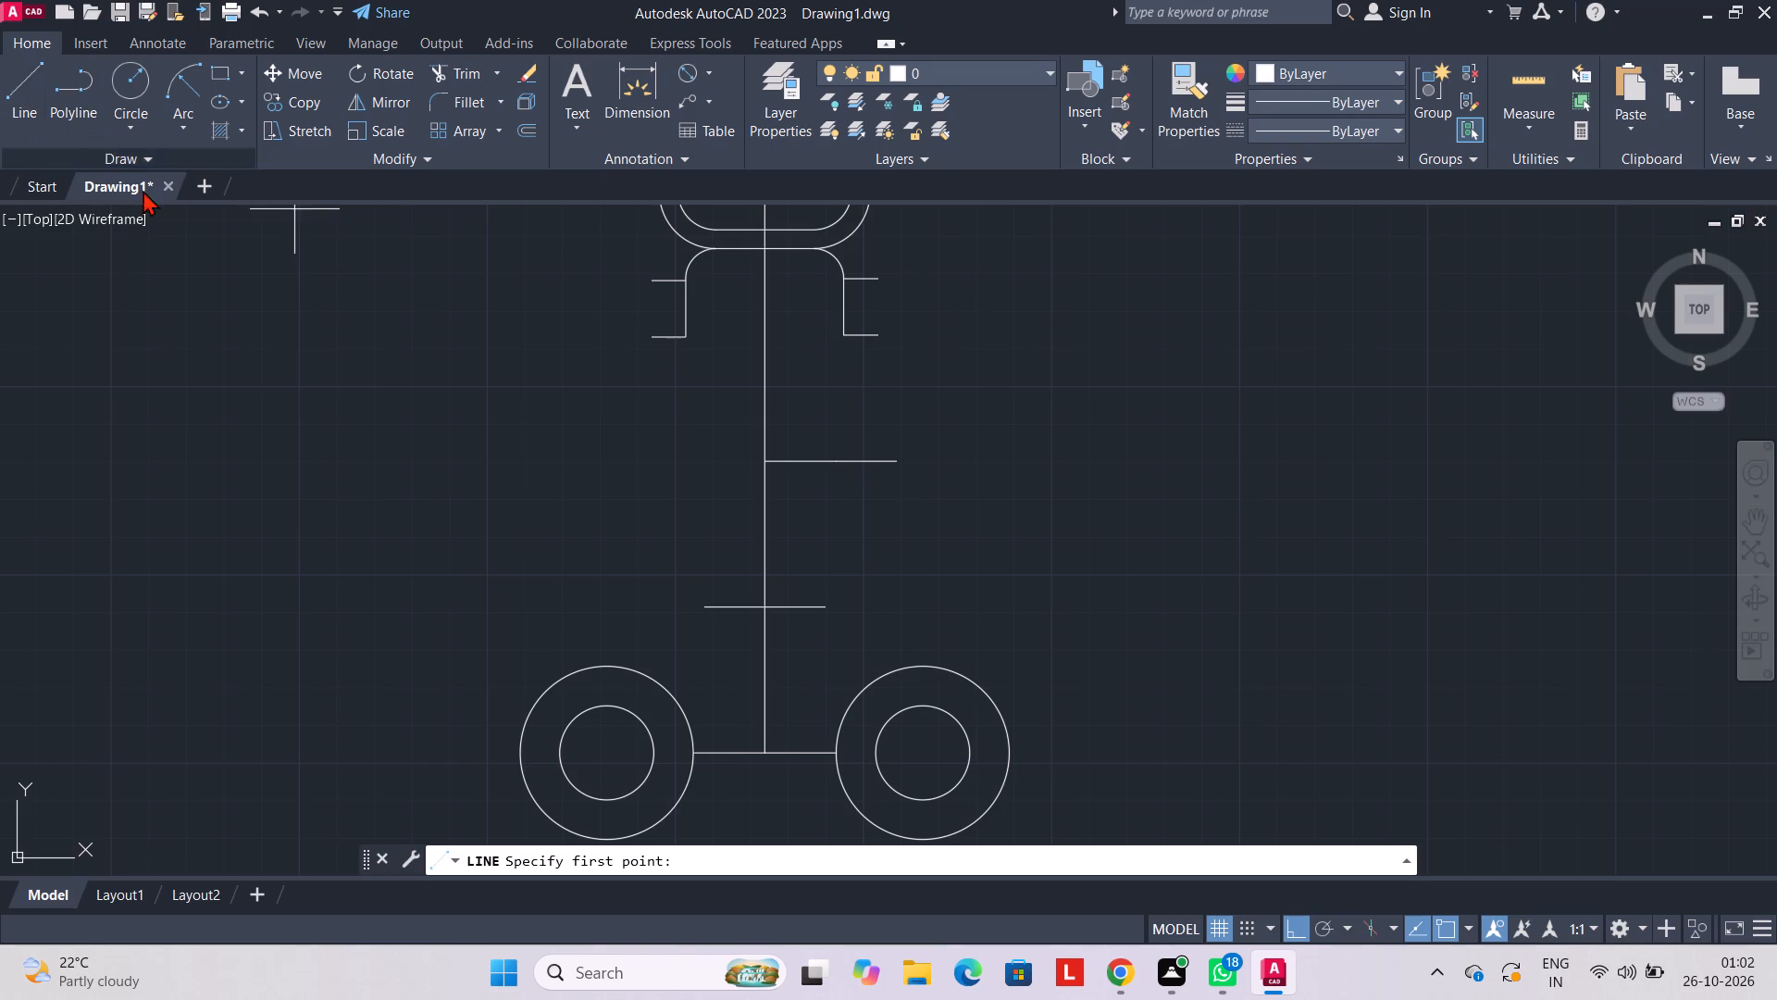
pyautogui.click(702, 611)
pyautogui.write('15')
pyautogui.press('Return')
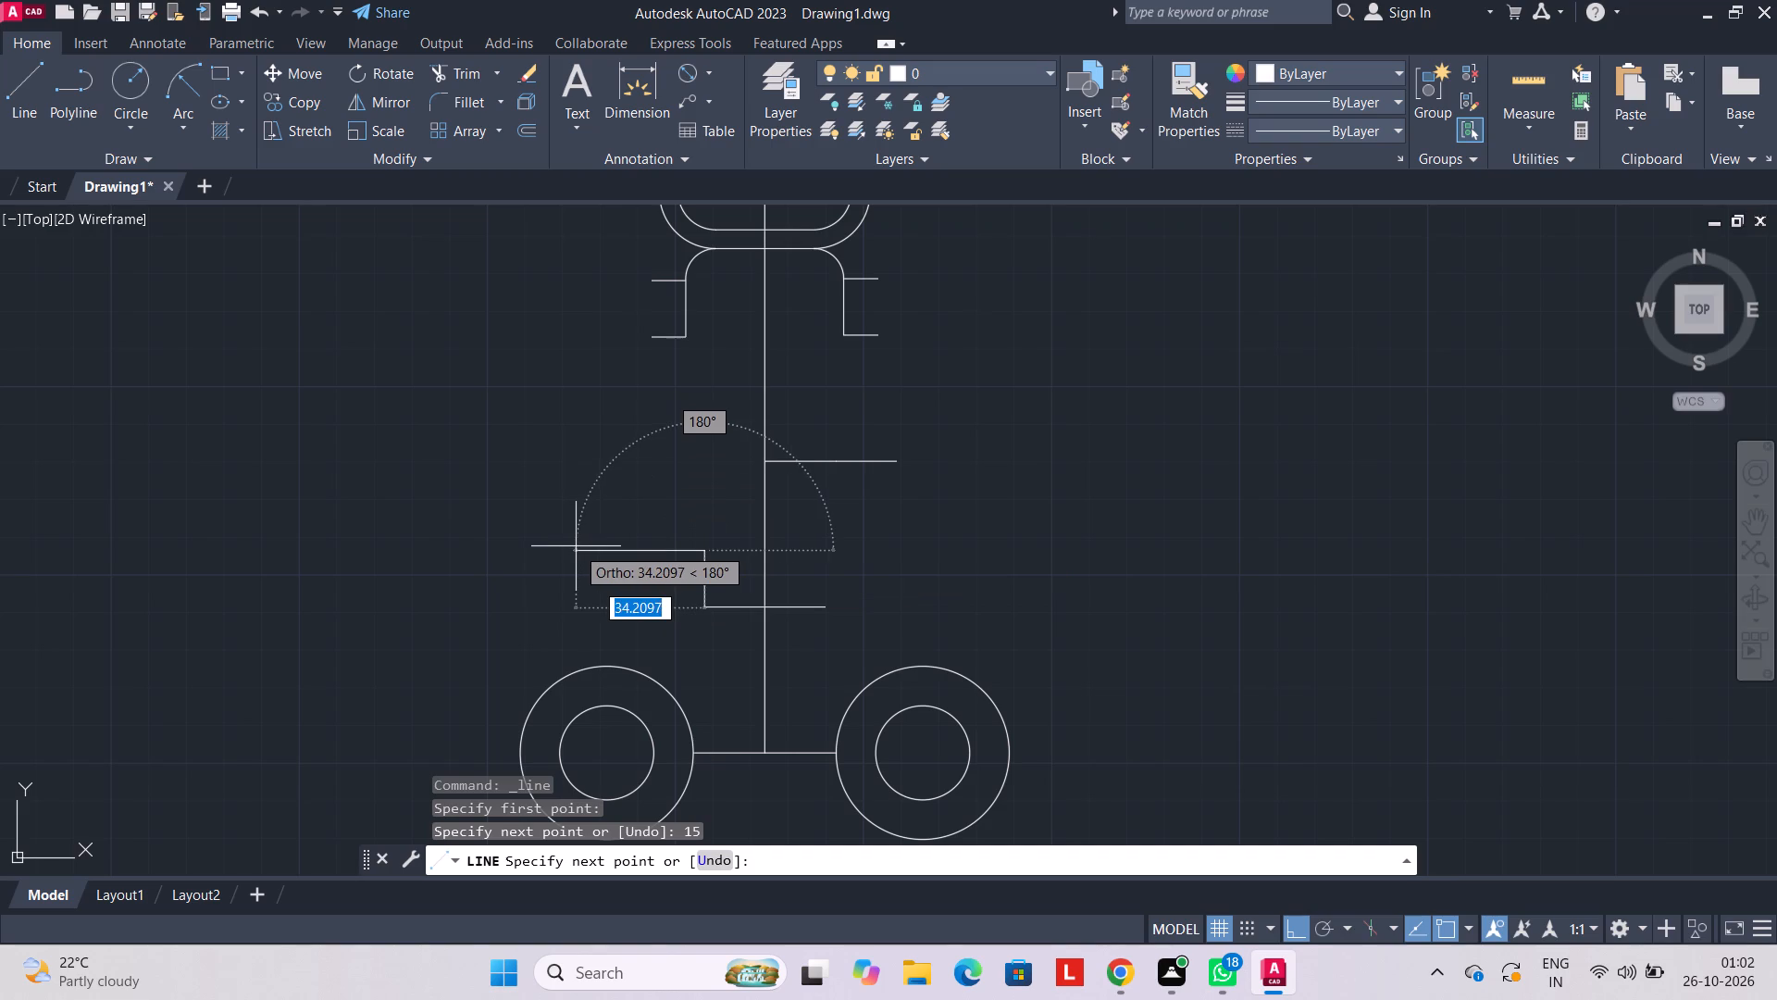
pyautogui.press('Escape')
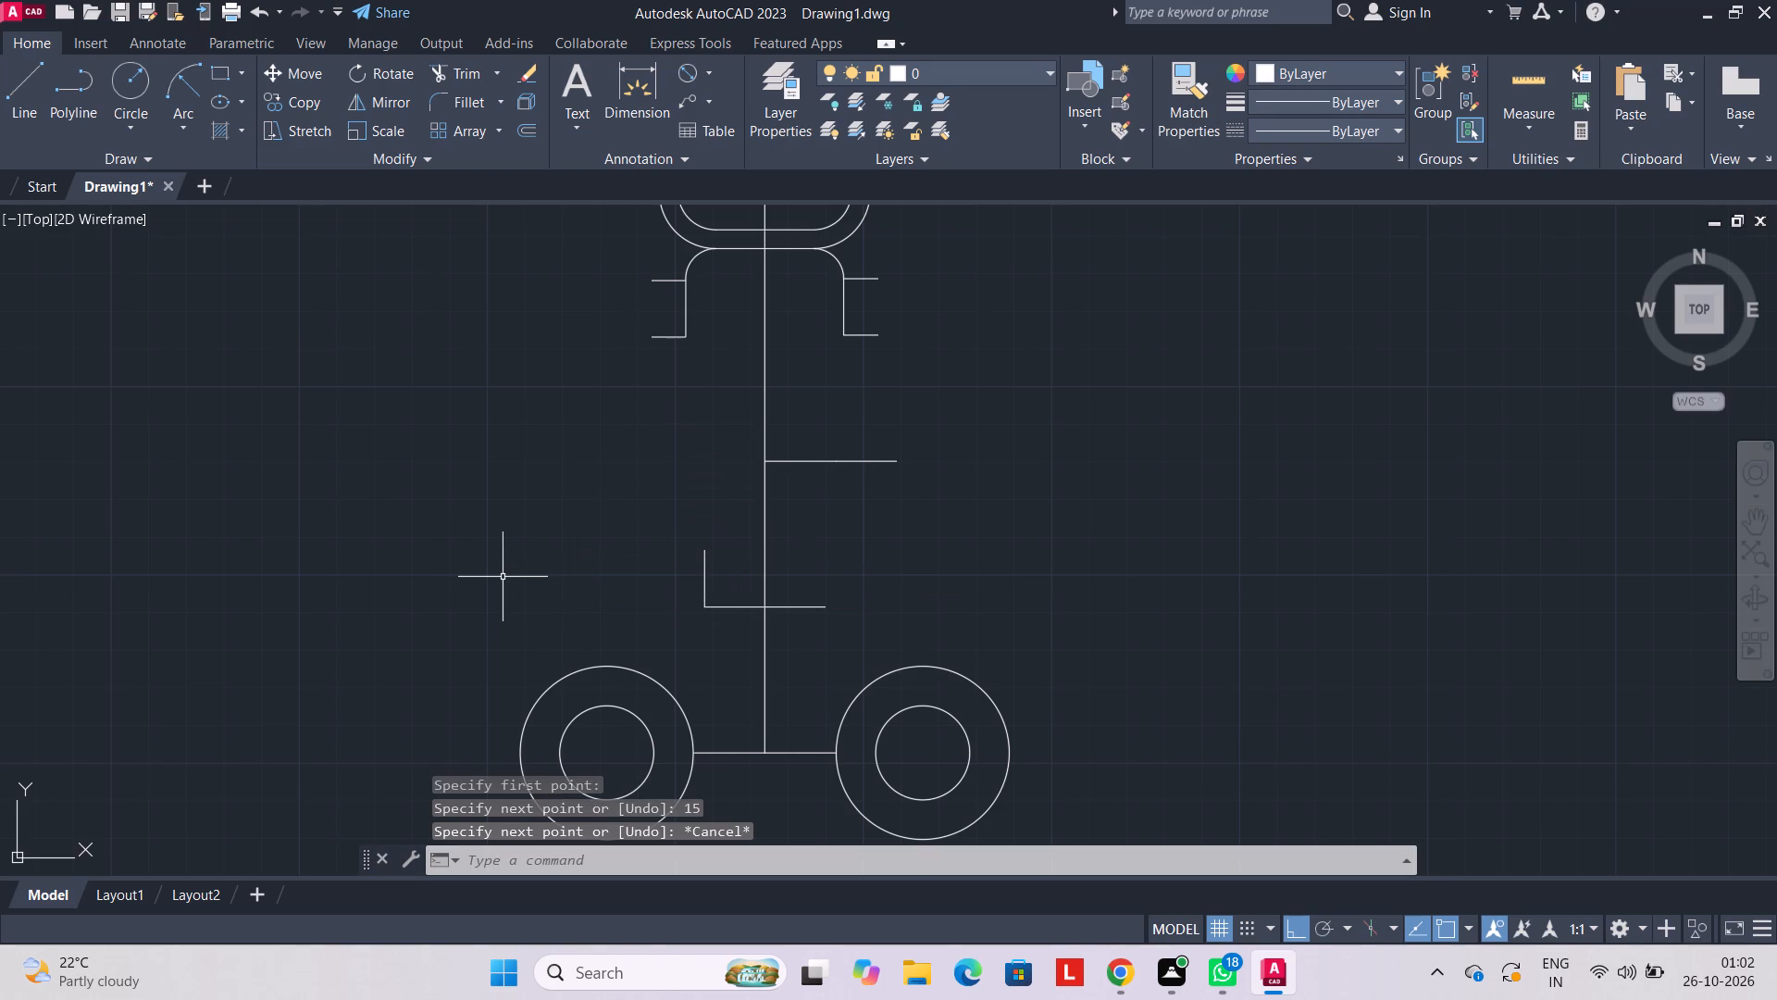
pyautogui.click(27, 88)
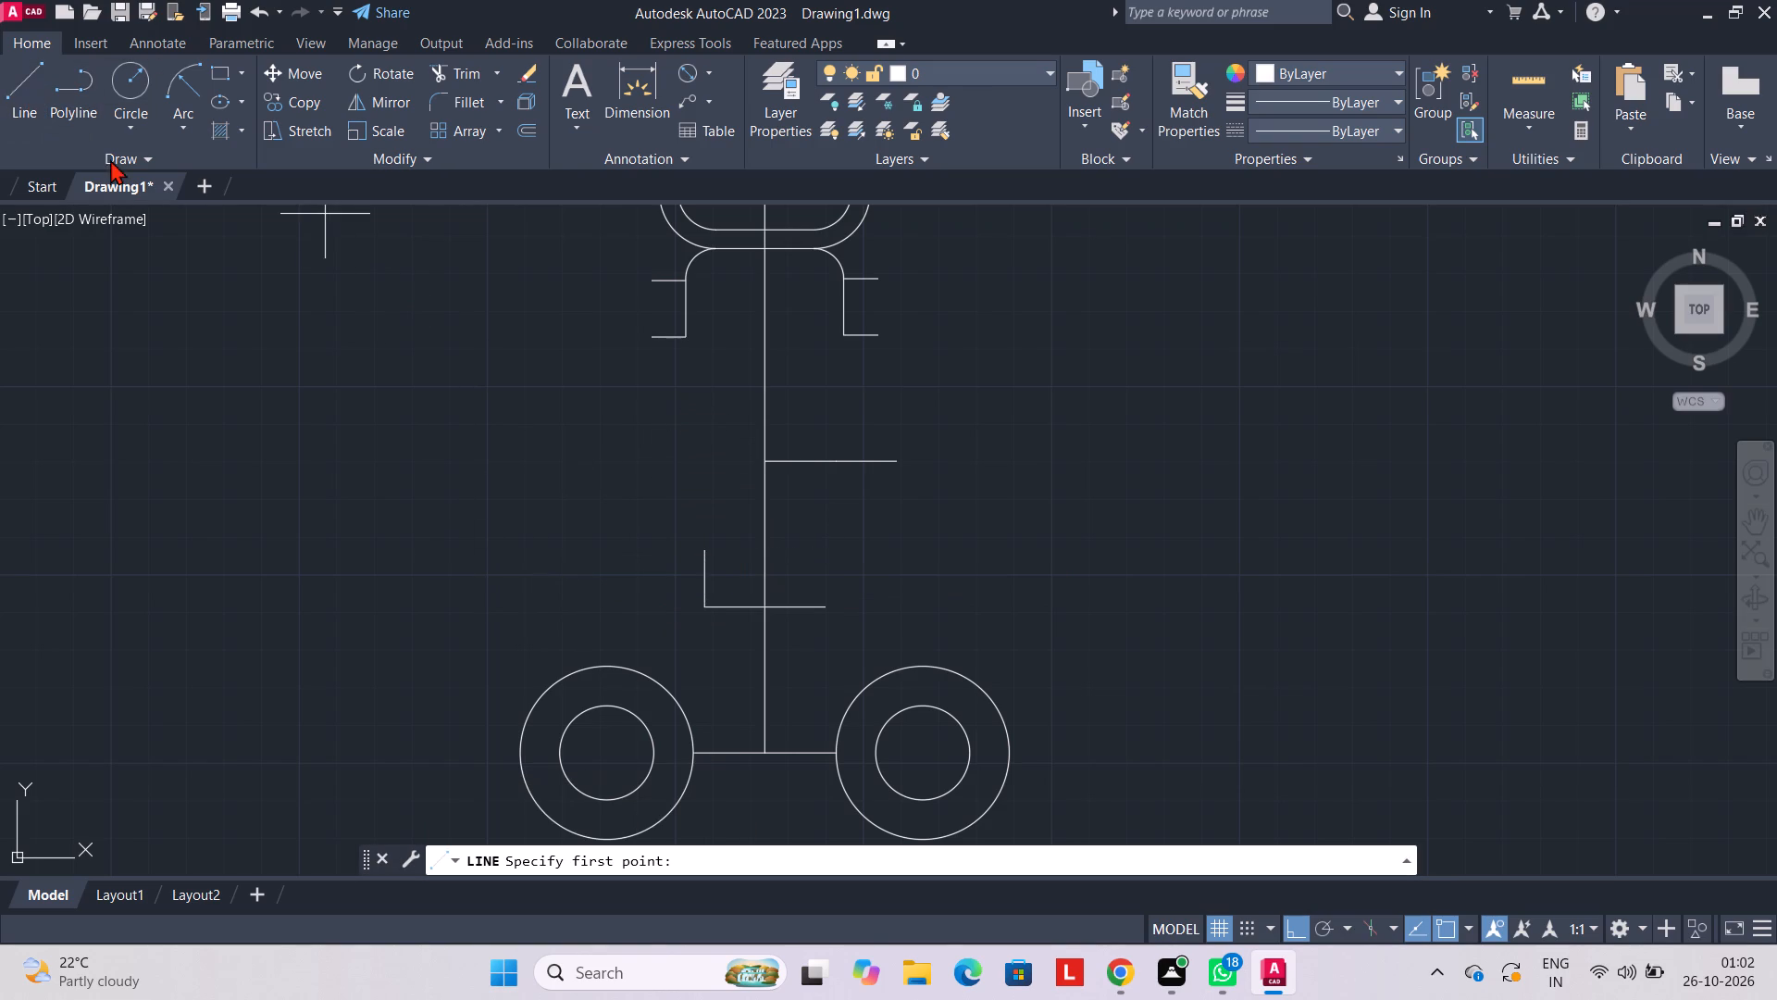
pyautogui.click(821, 605)
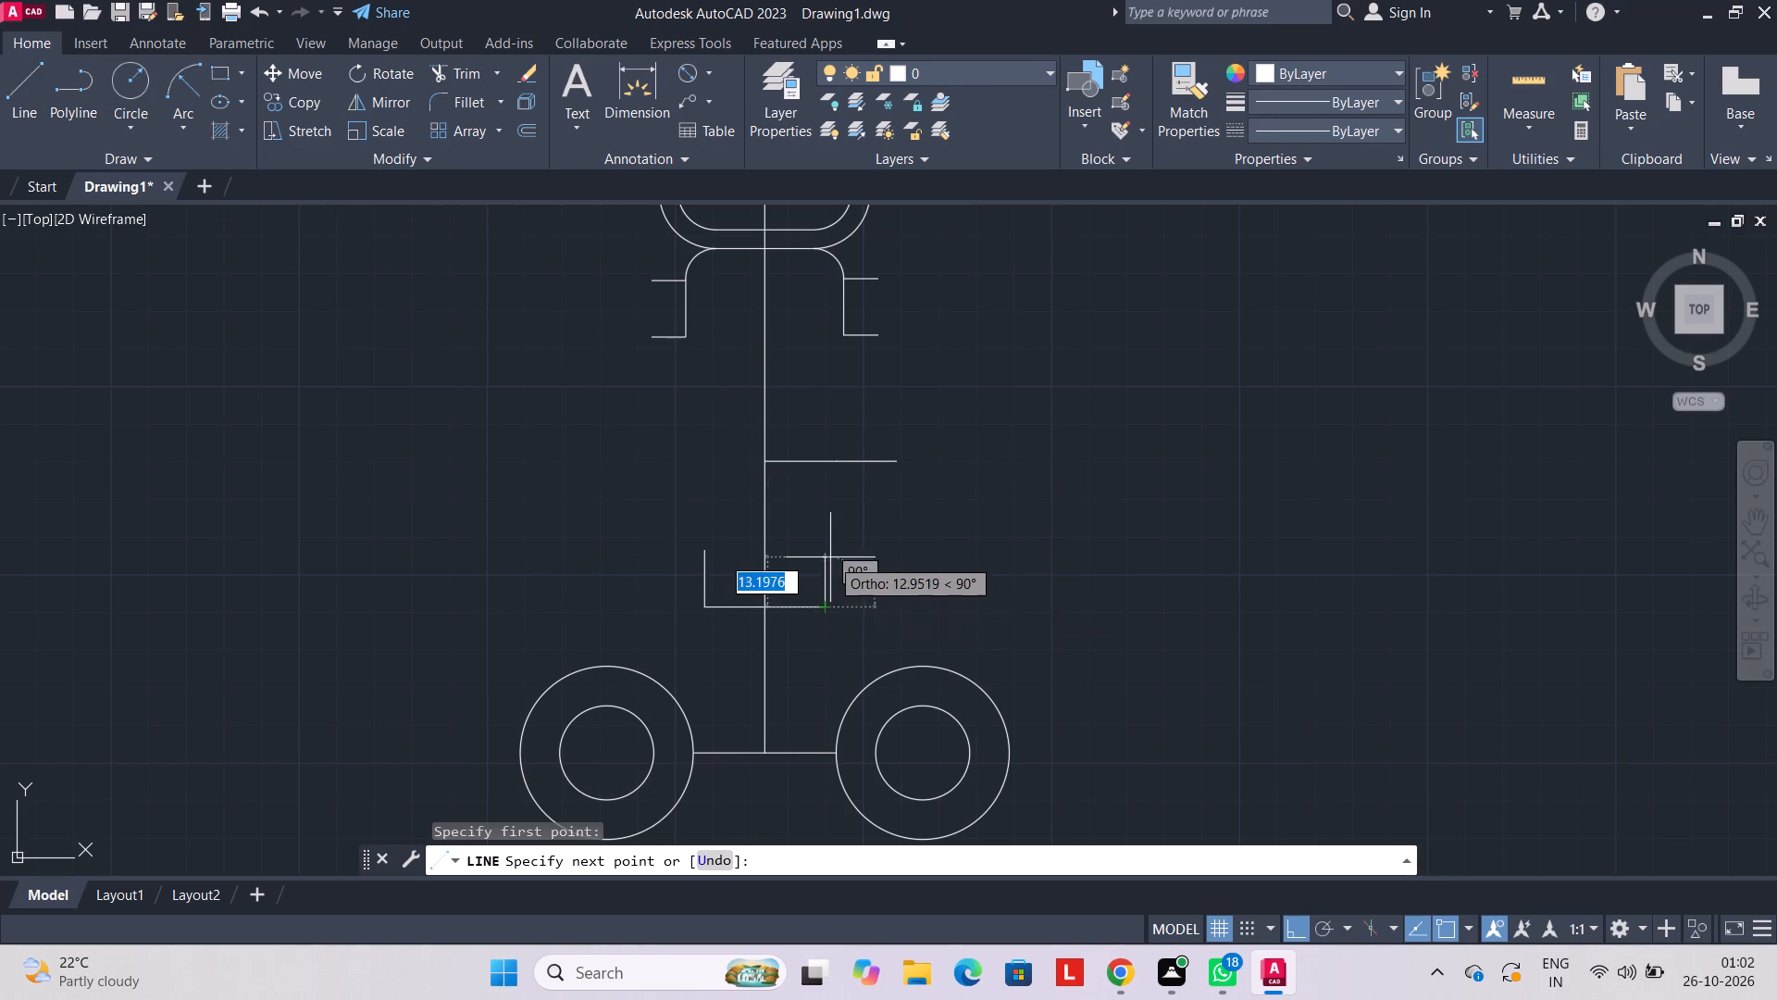
pyautogui.write('15')
pyautogui.press('Return')
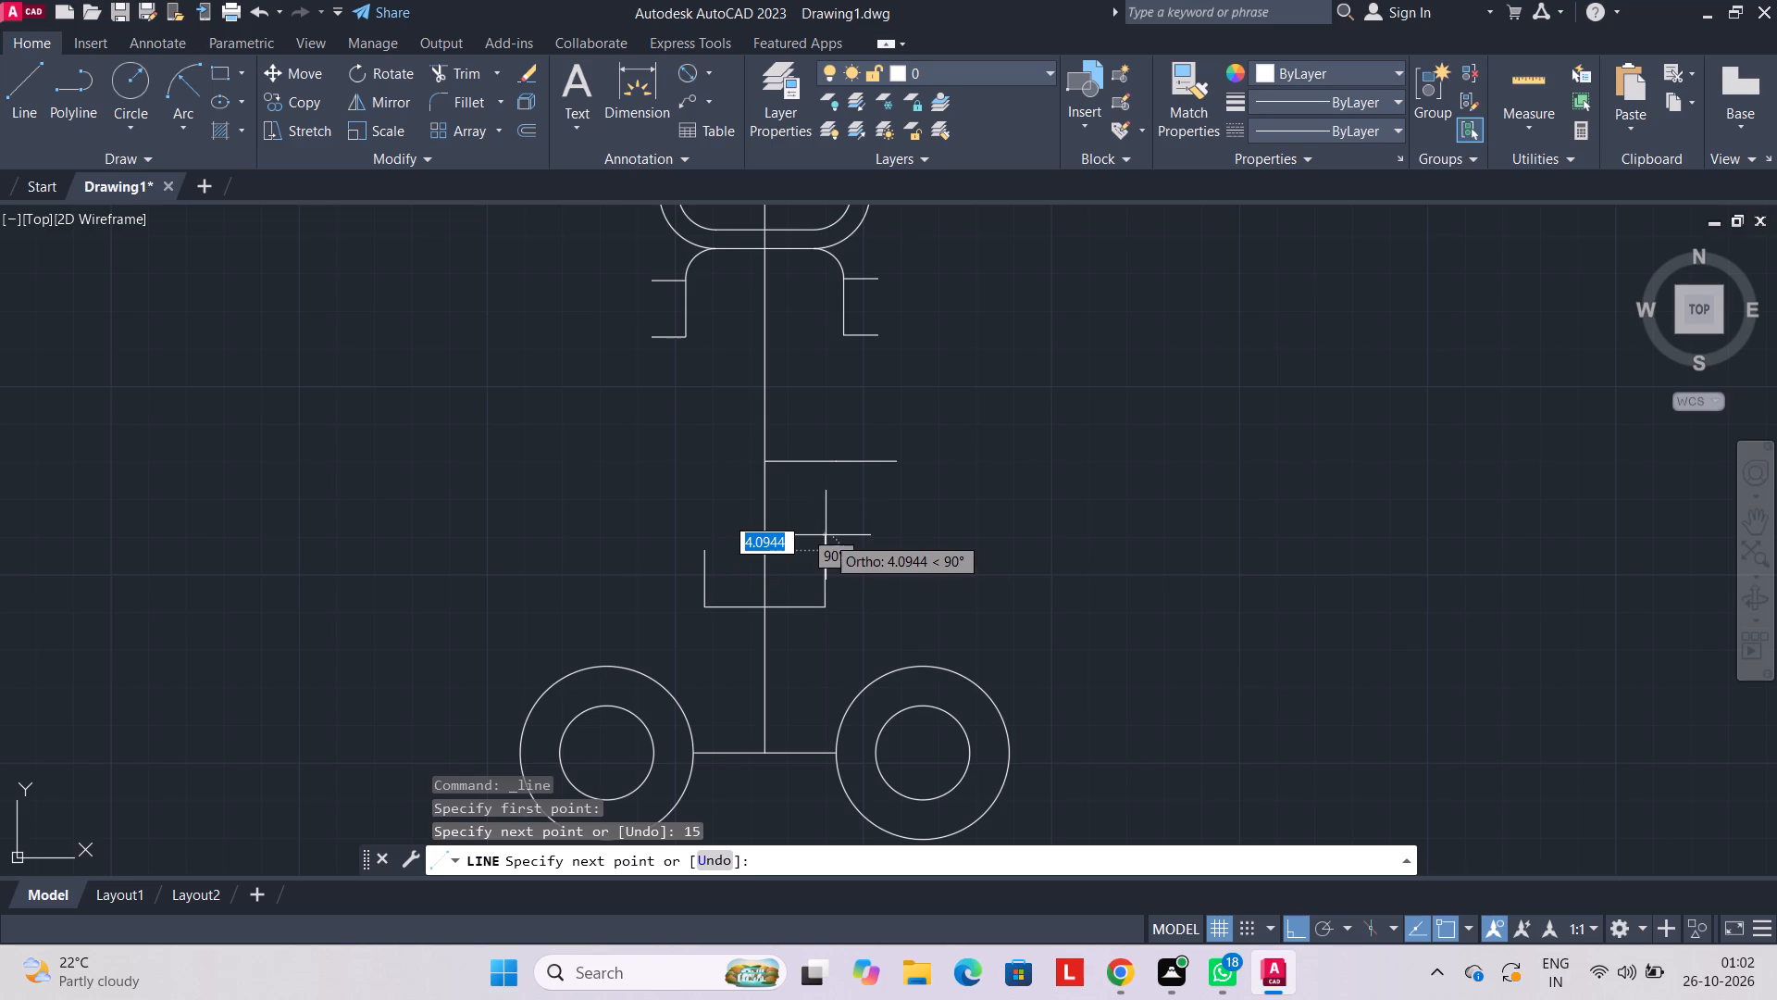
pyautogui.press('Escape')
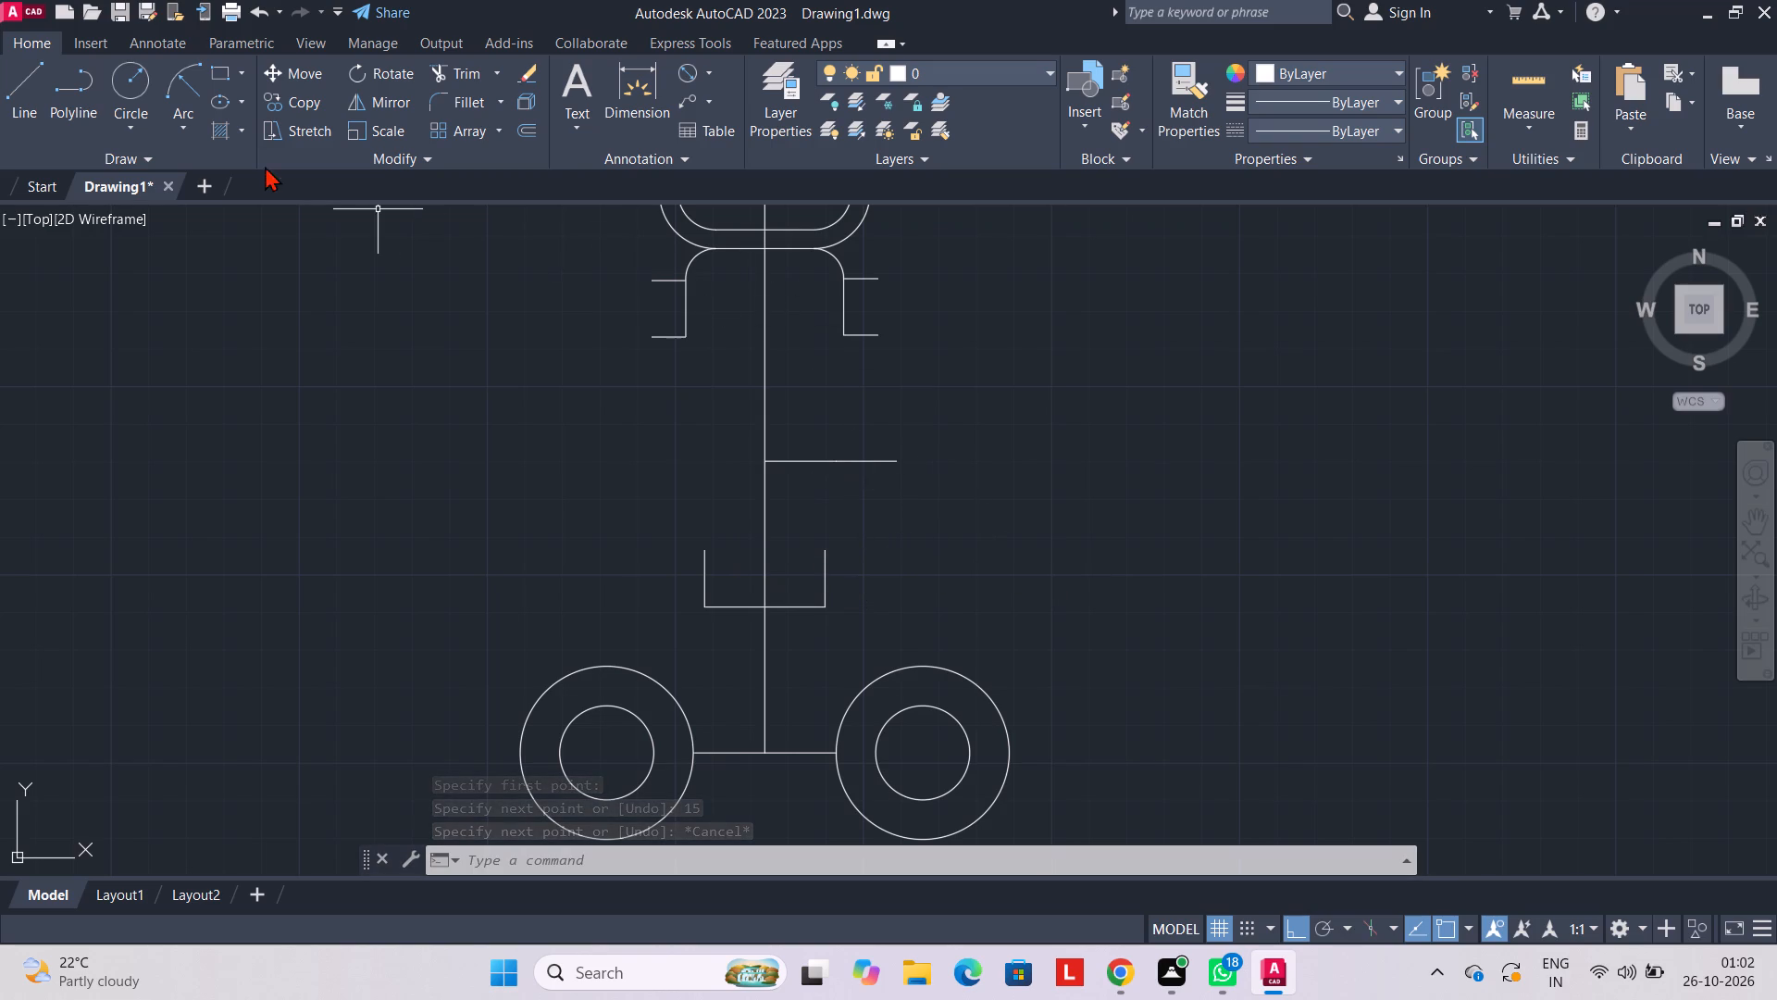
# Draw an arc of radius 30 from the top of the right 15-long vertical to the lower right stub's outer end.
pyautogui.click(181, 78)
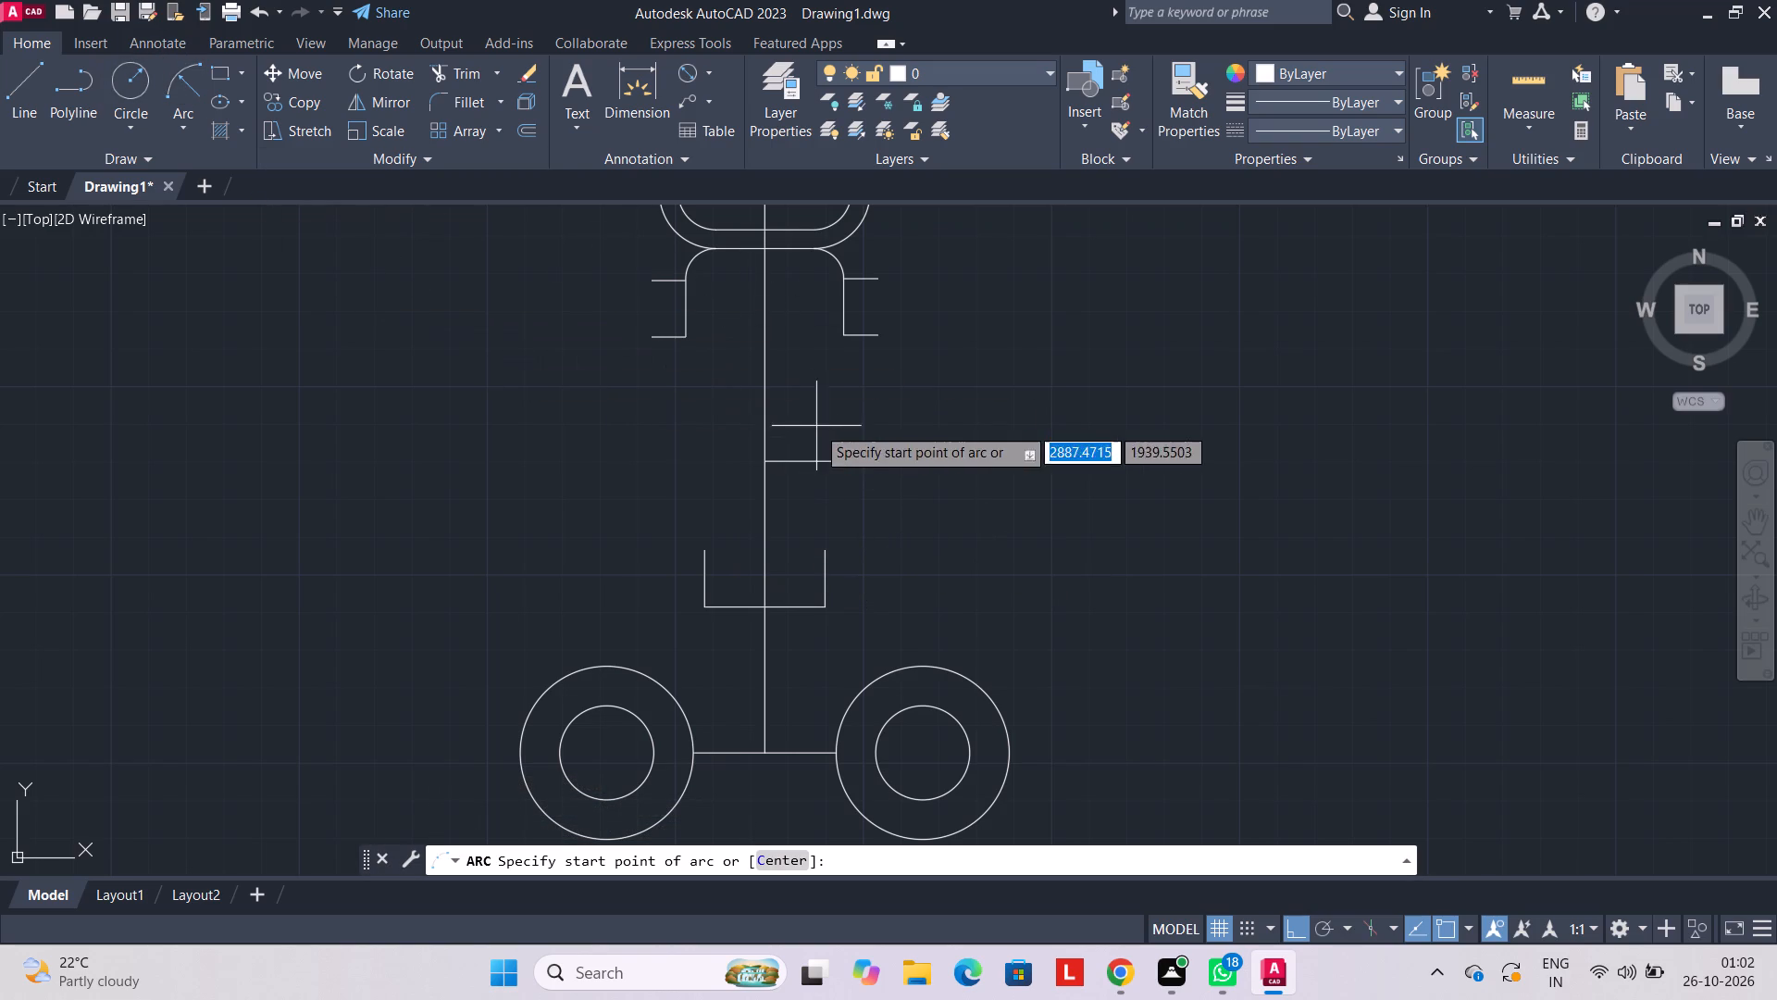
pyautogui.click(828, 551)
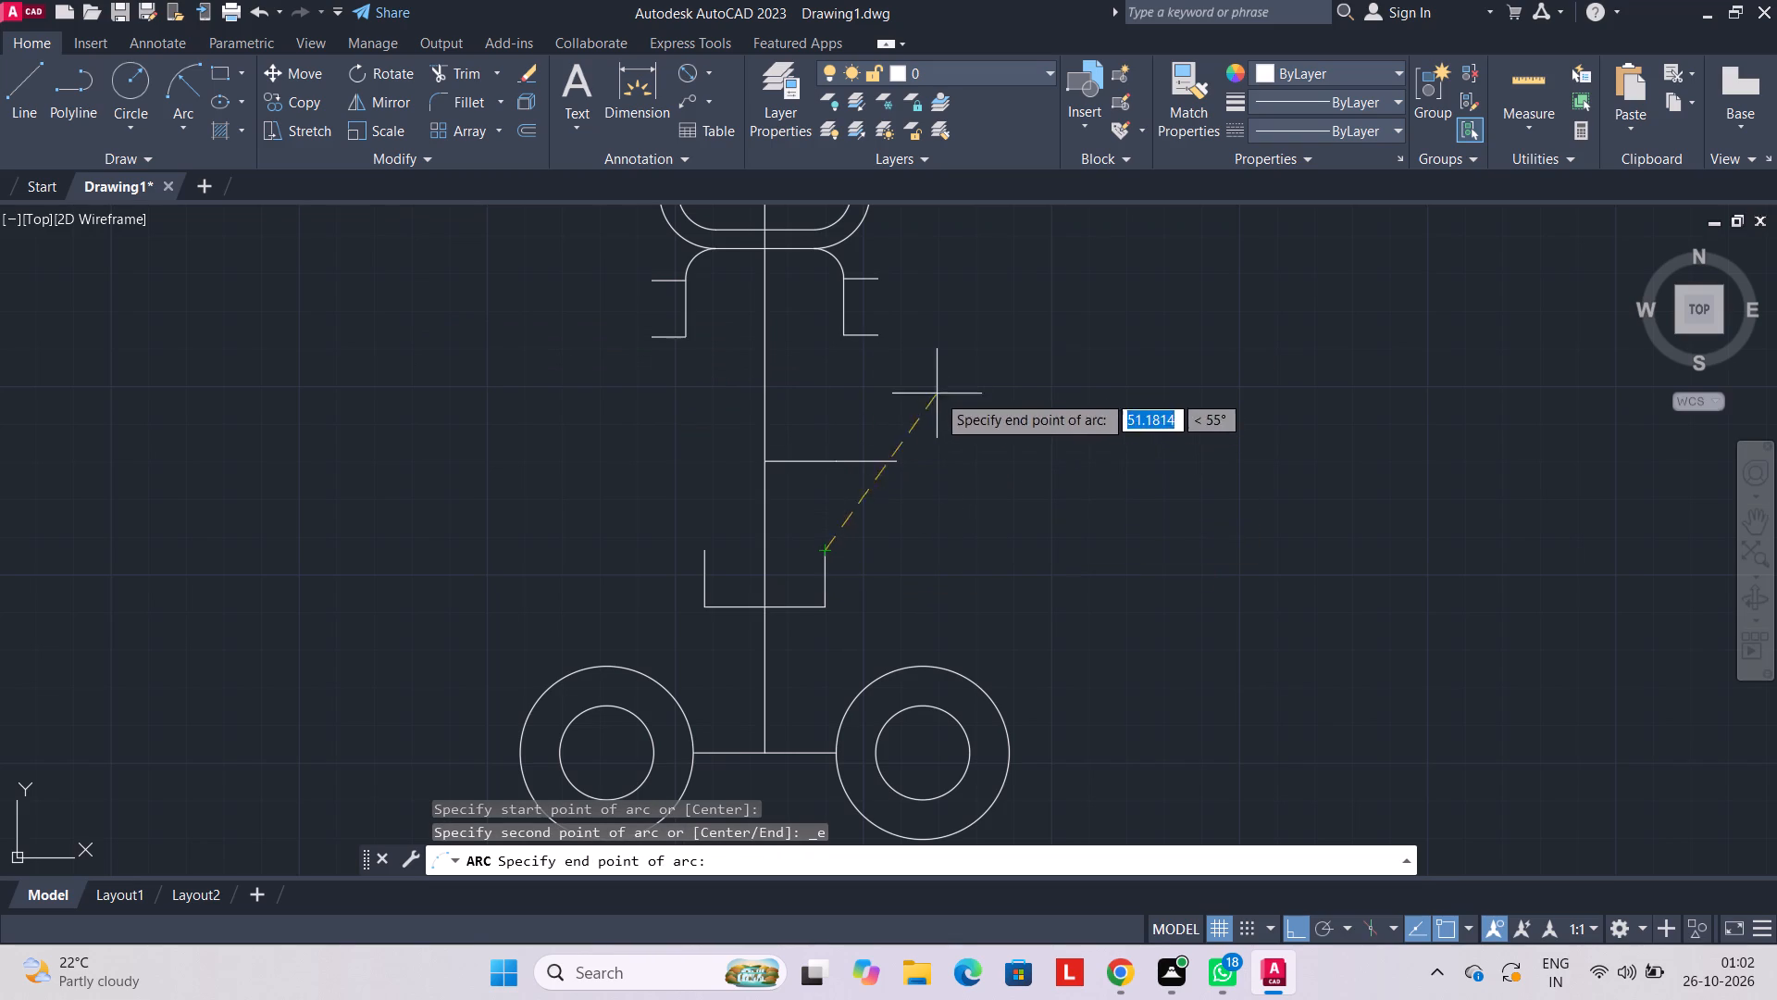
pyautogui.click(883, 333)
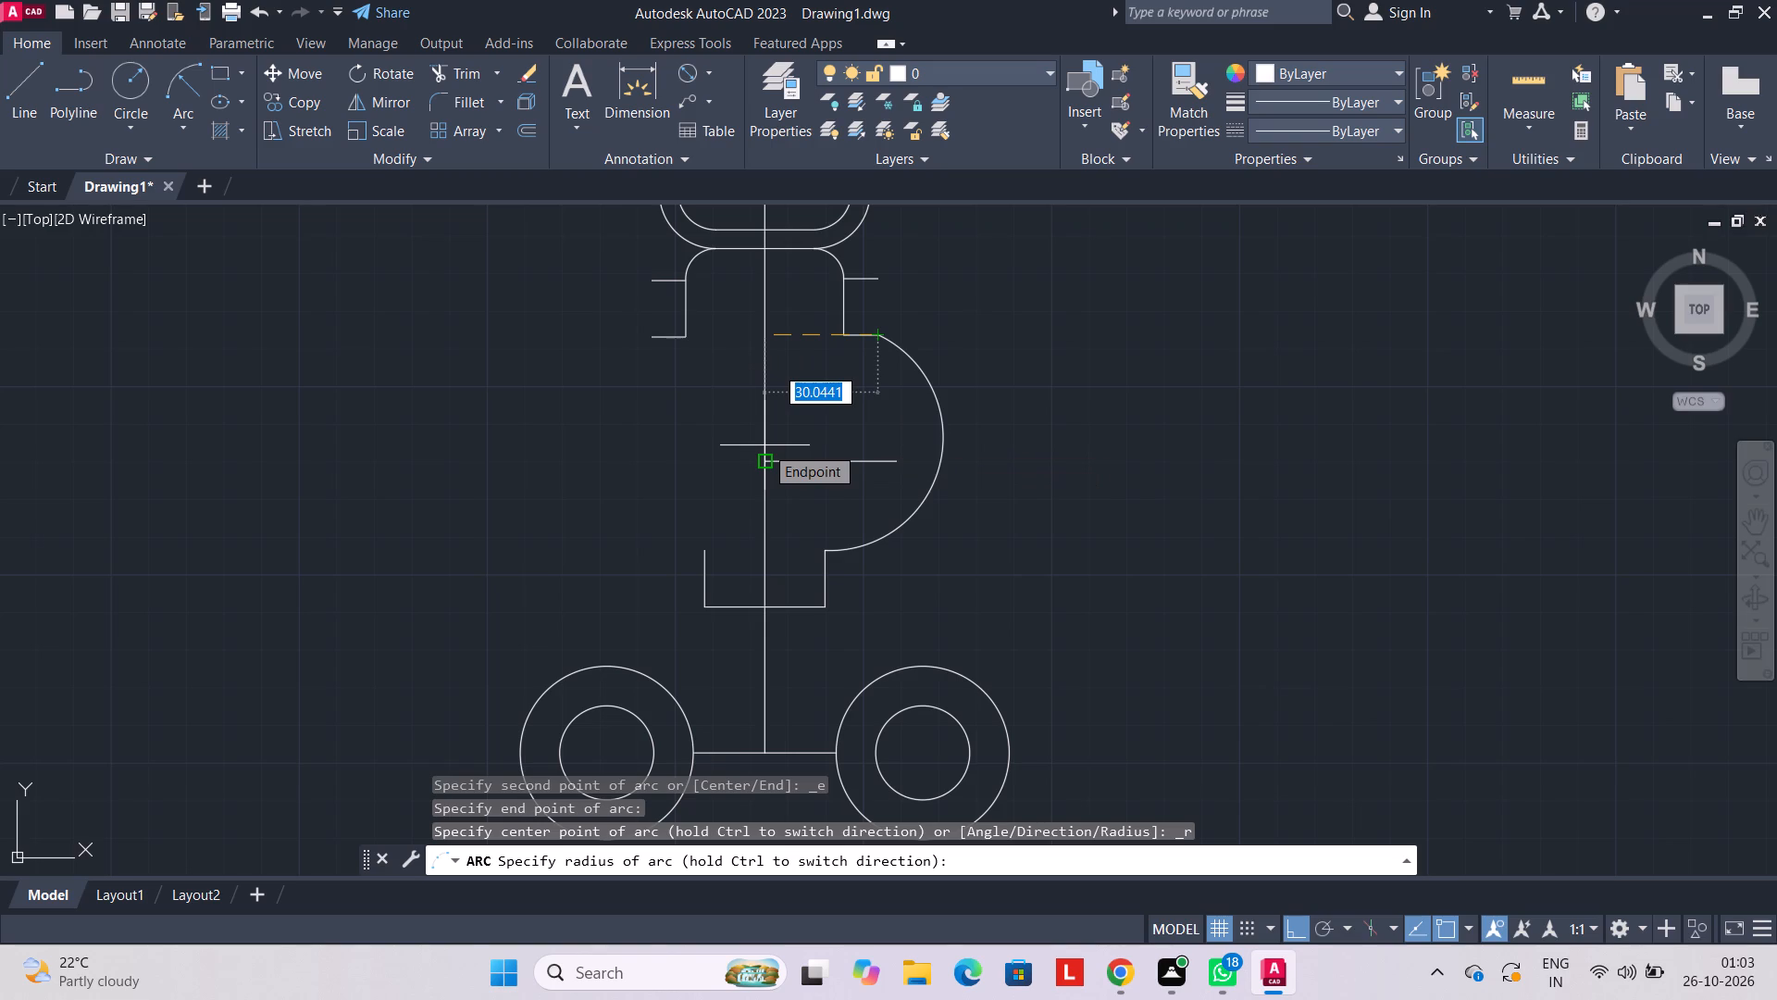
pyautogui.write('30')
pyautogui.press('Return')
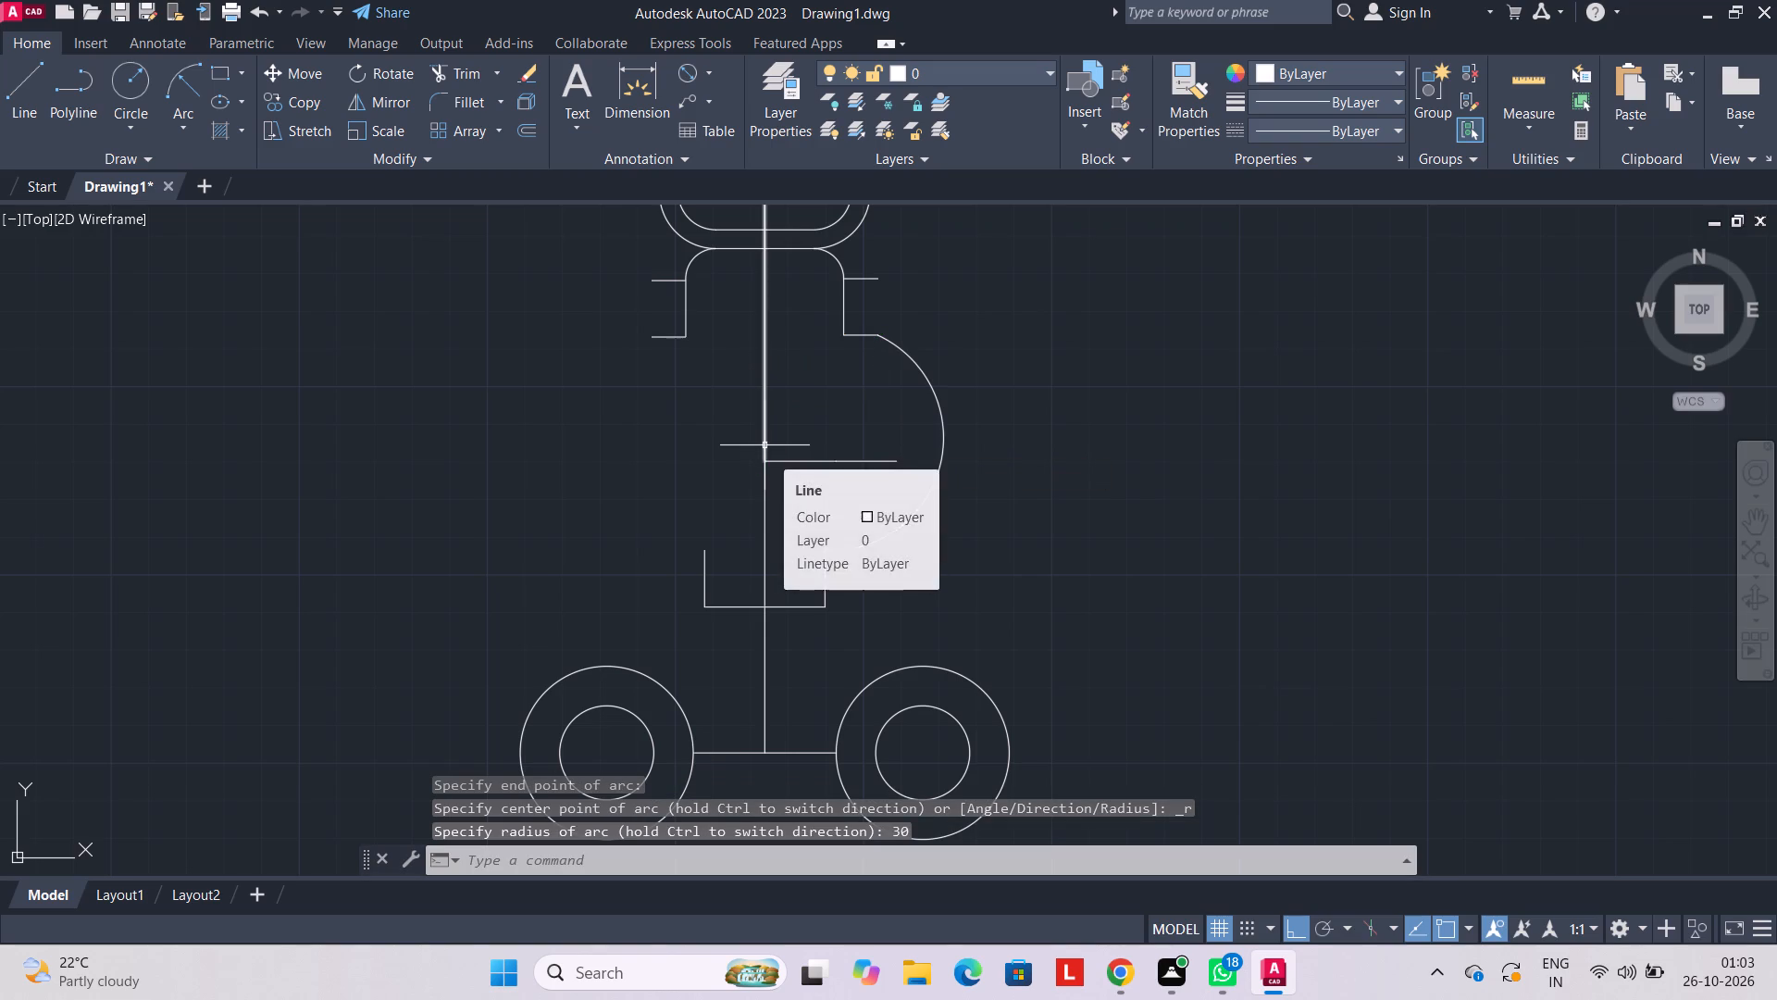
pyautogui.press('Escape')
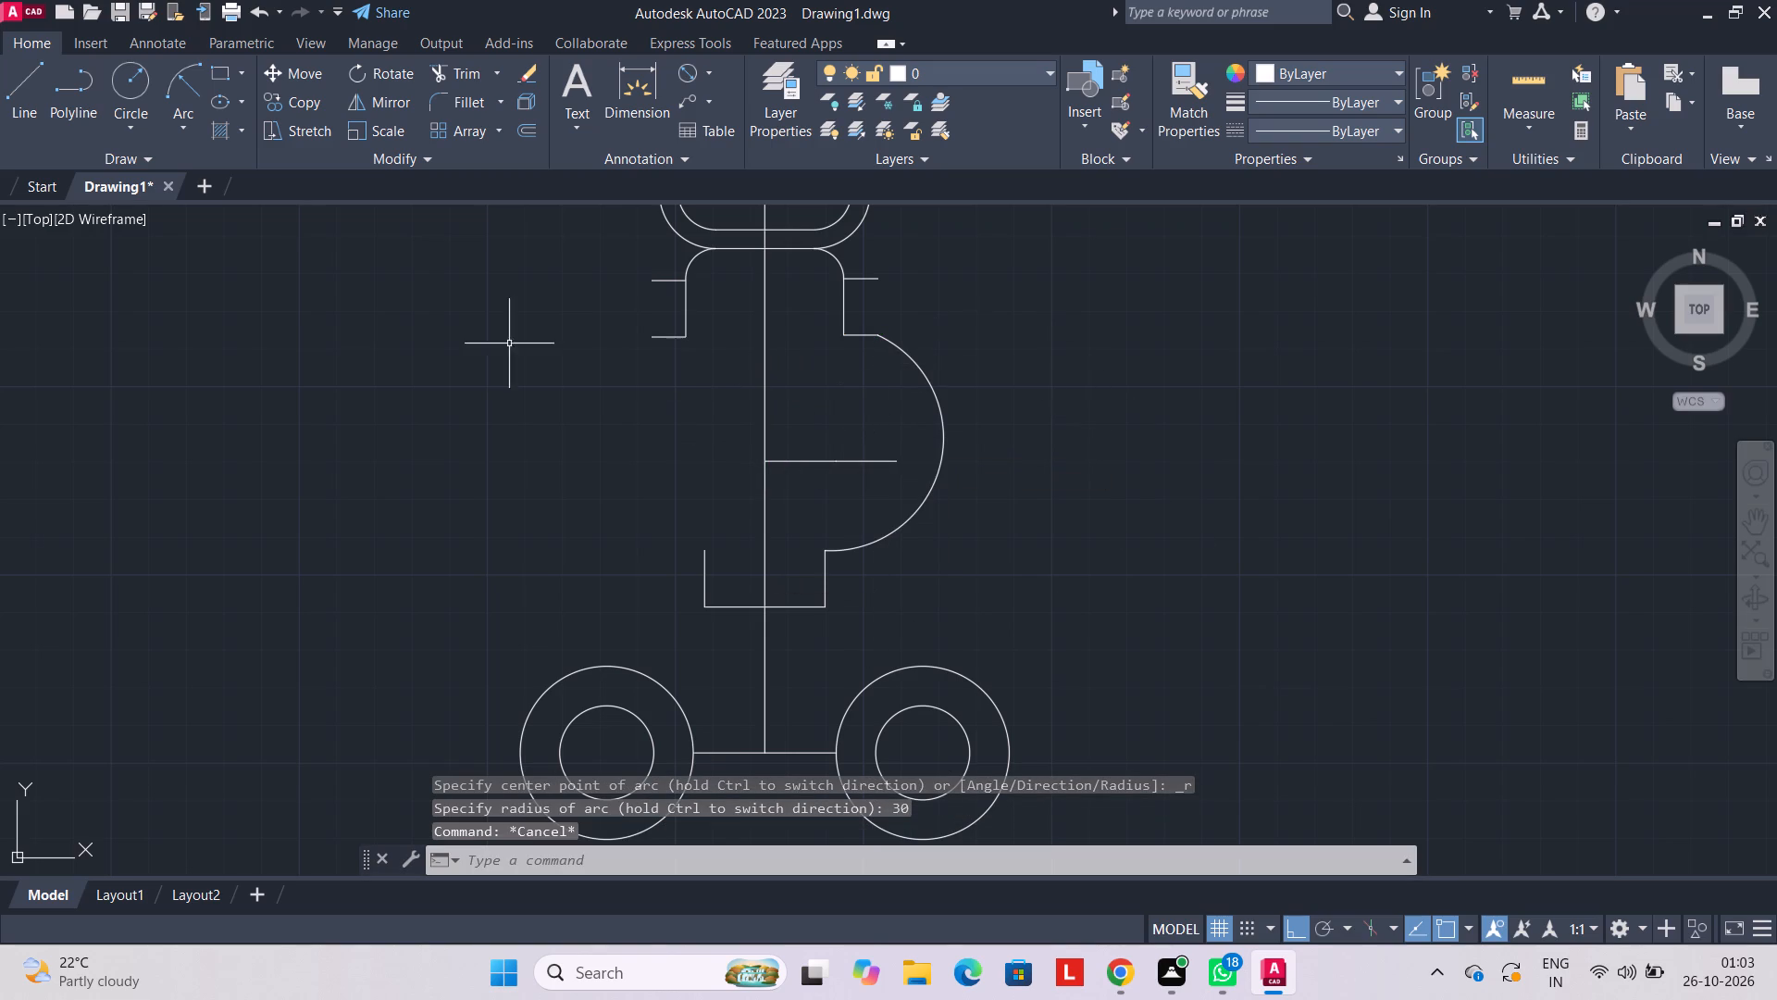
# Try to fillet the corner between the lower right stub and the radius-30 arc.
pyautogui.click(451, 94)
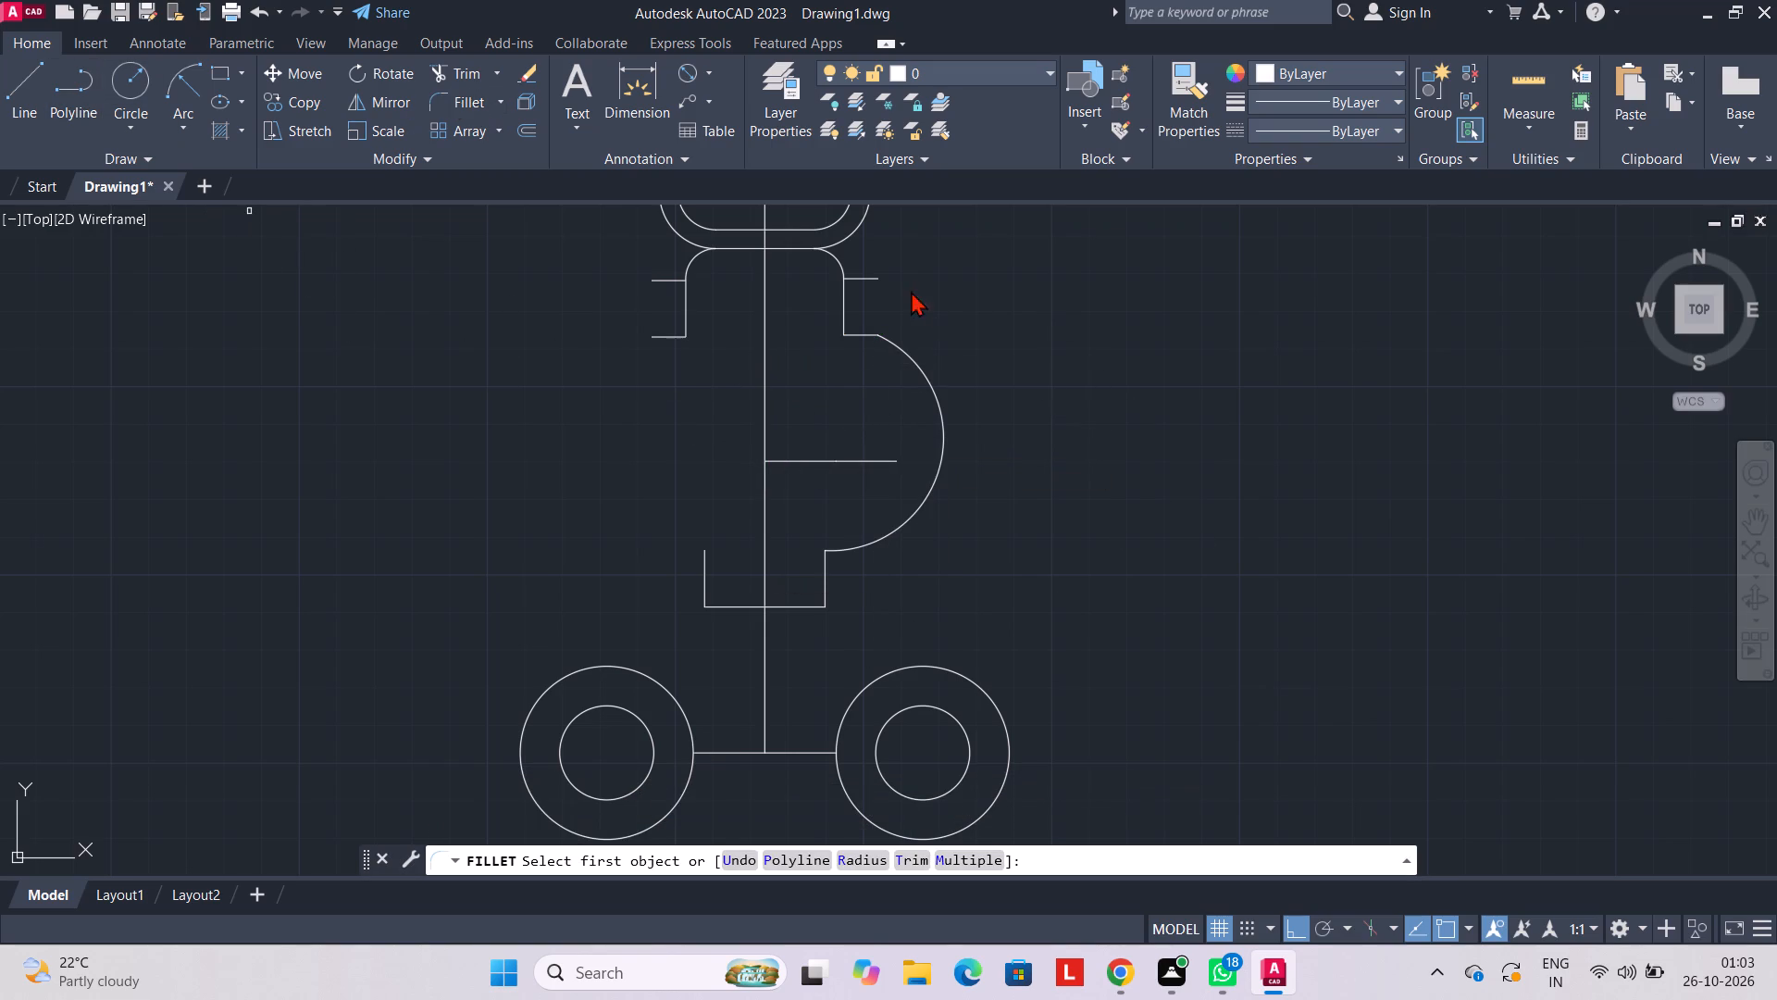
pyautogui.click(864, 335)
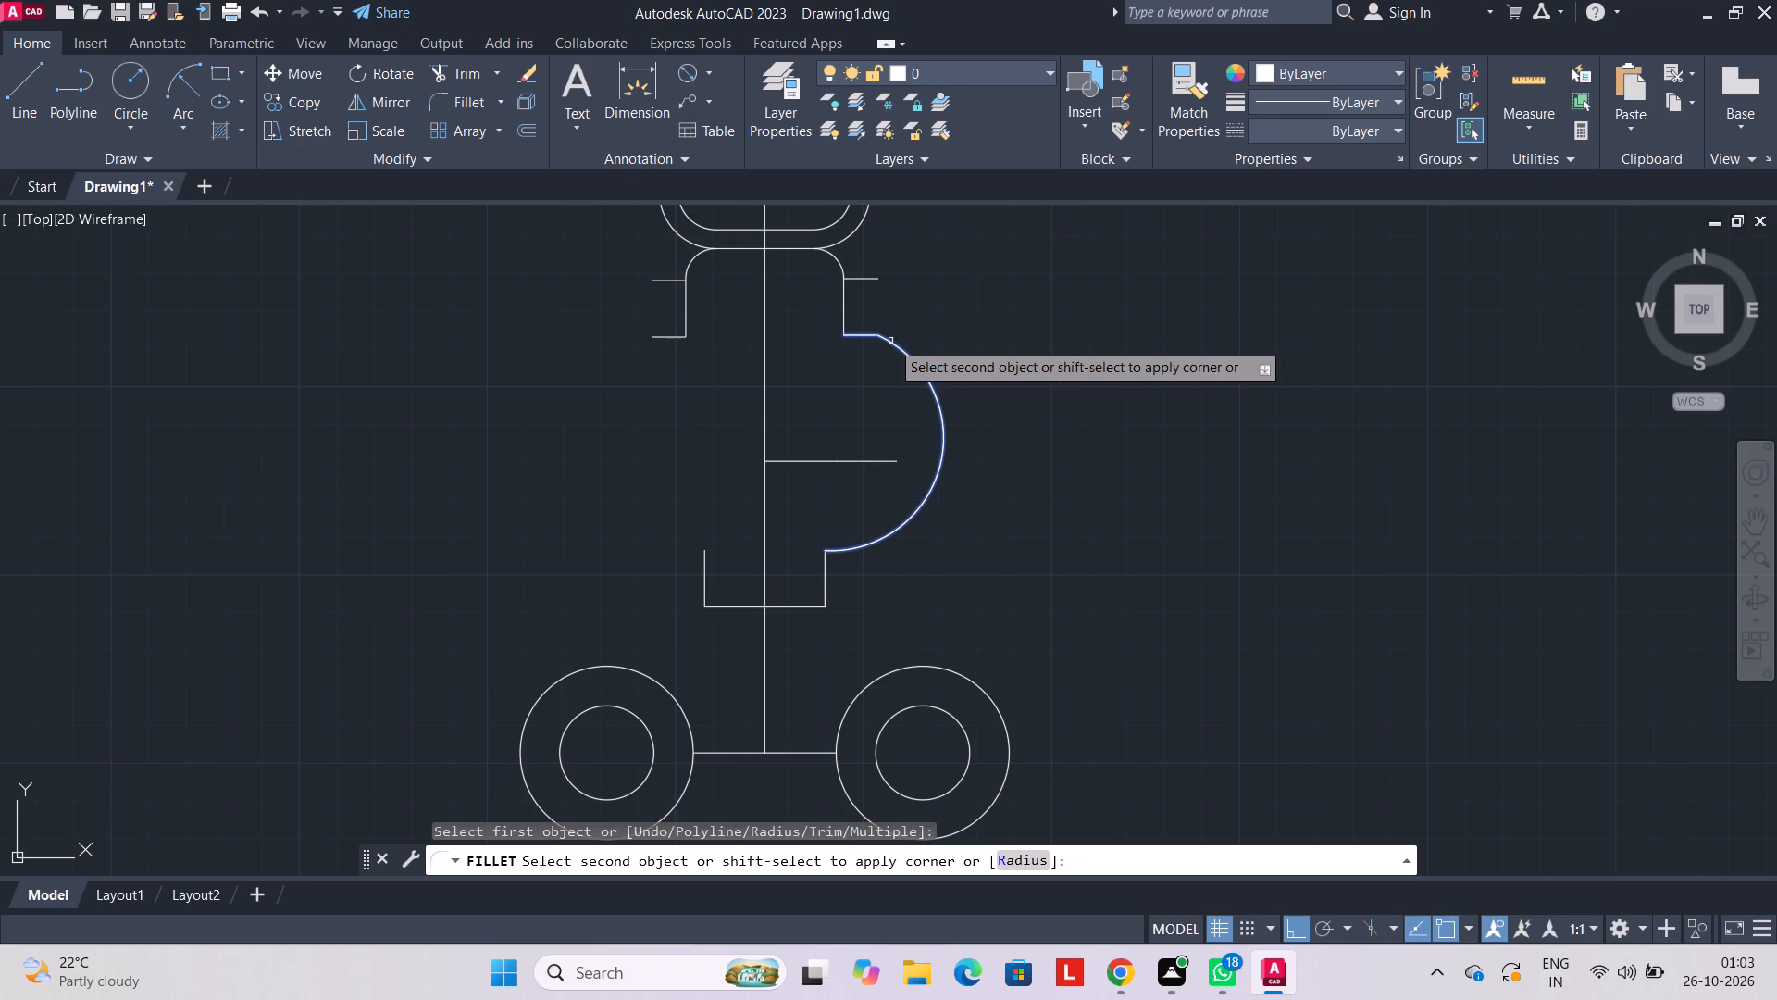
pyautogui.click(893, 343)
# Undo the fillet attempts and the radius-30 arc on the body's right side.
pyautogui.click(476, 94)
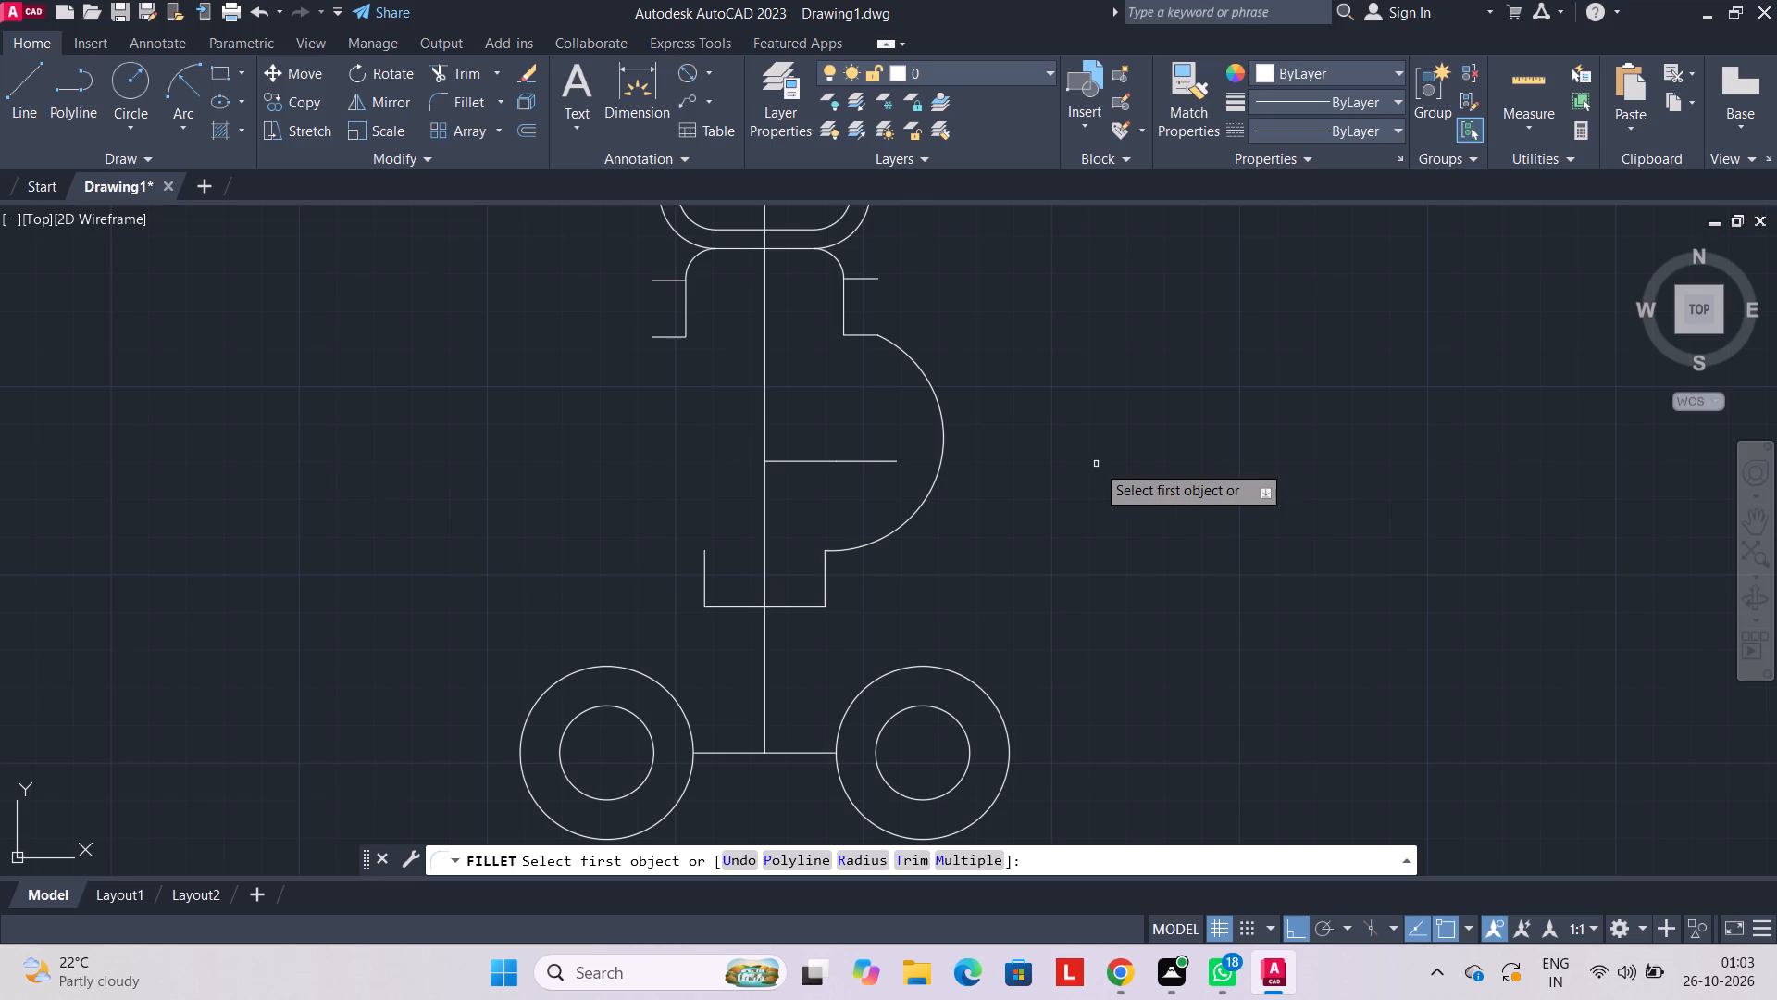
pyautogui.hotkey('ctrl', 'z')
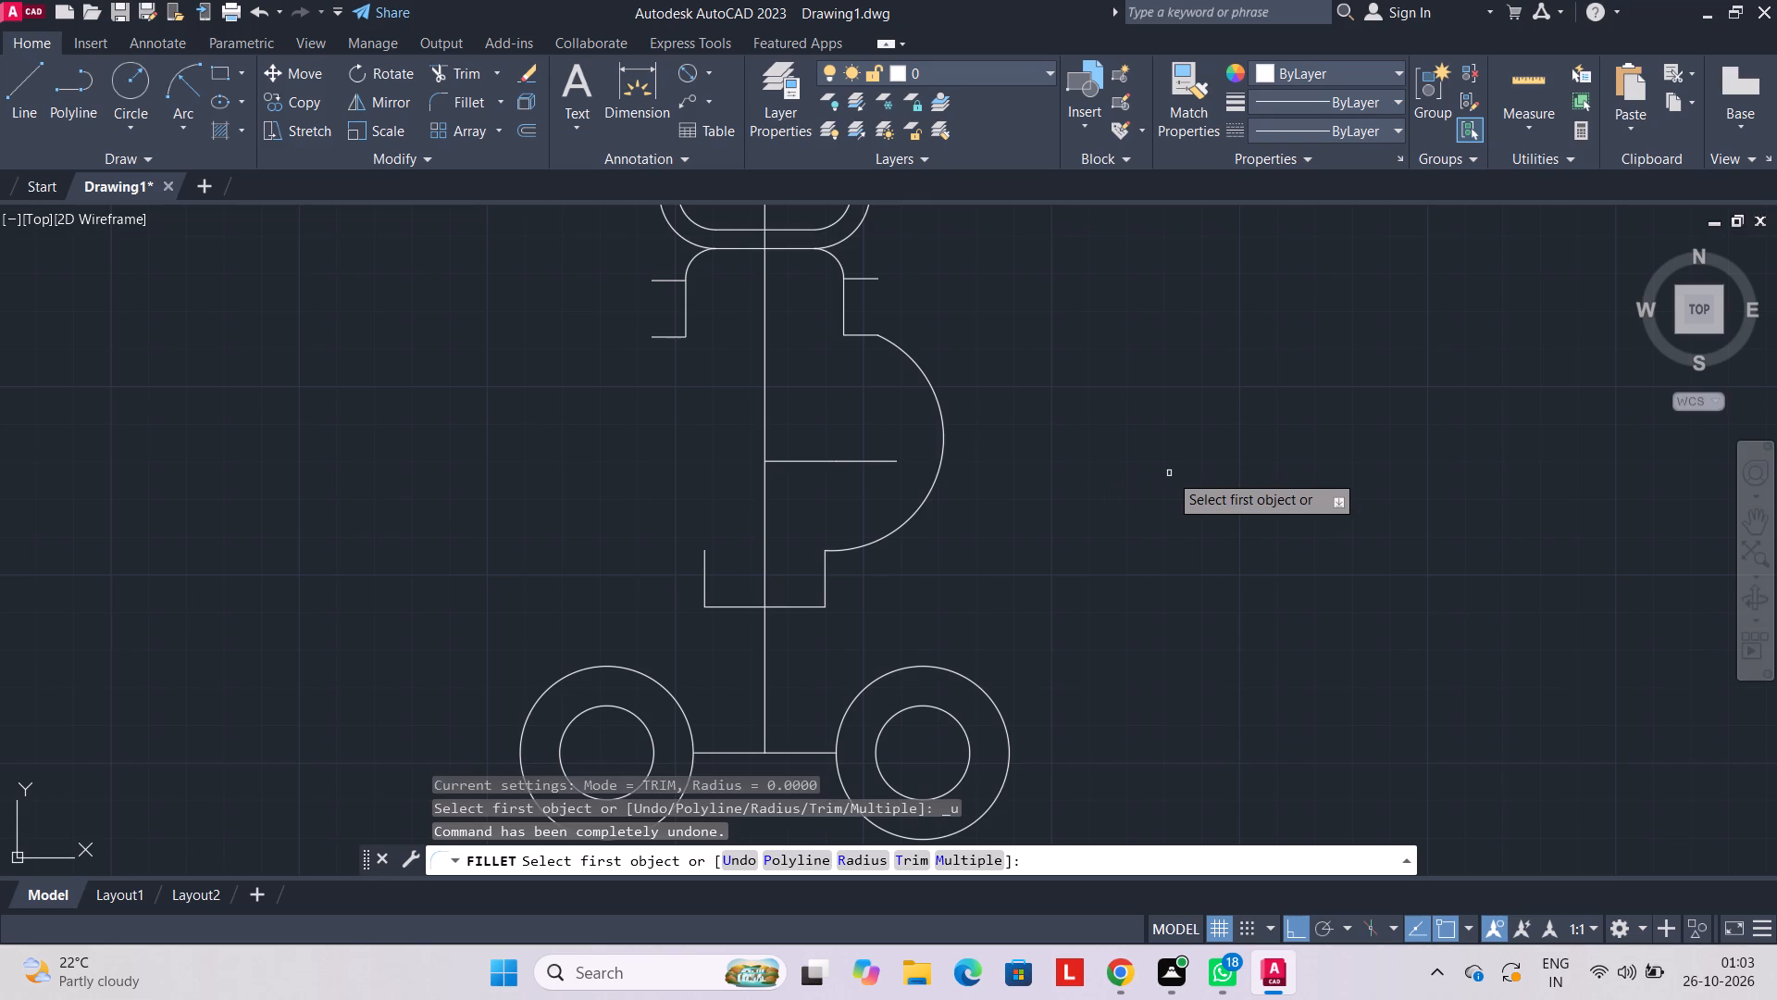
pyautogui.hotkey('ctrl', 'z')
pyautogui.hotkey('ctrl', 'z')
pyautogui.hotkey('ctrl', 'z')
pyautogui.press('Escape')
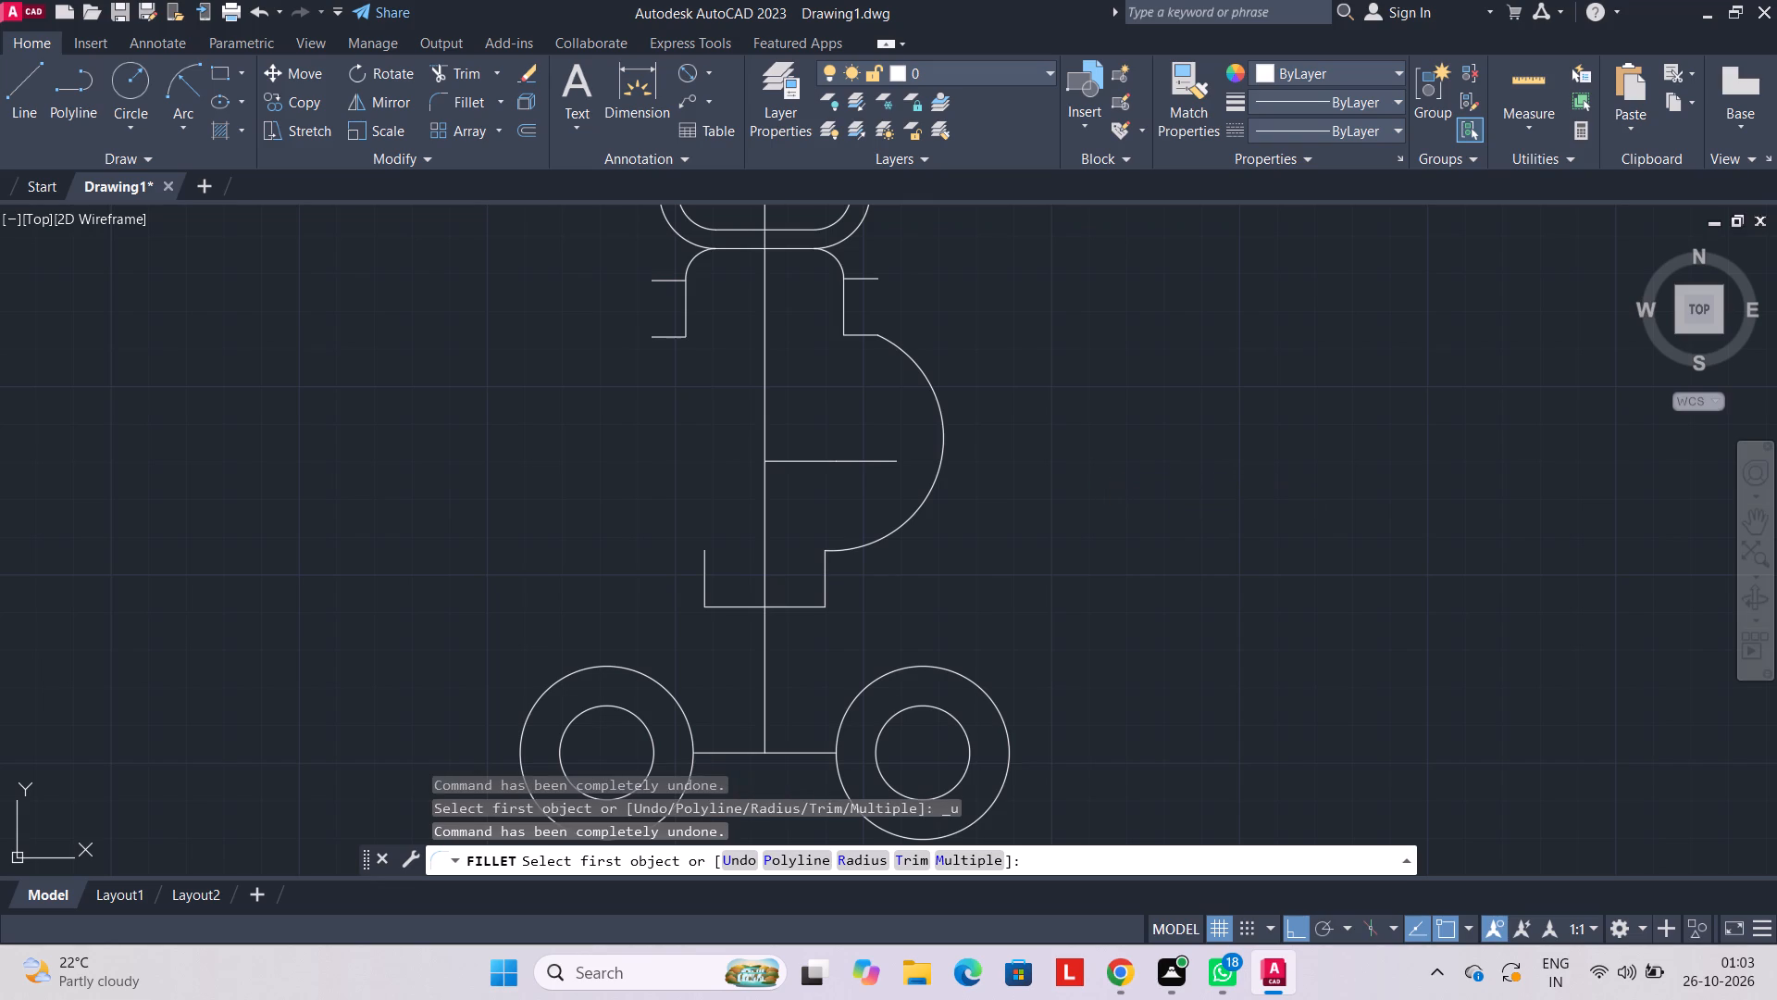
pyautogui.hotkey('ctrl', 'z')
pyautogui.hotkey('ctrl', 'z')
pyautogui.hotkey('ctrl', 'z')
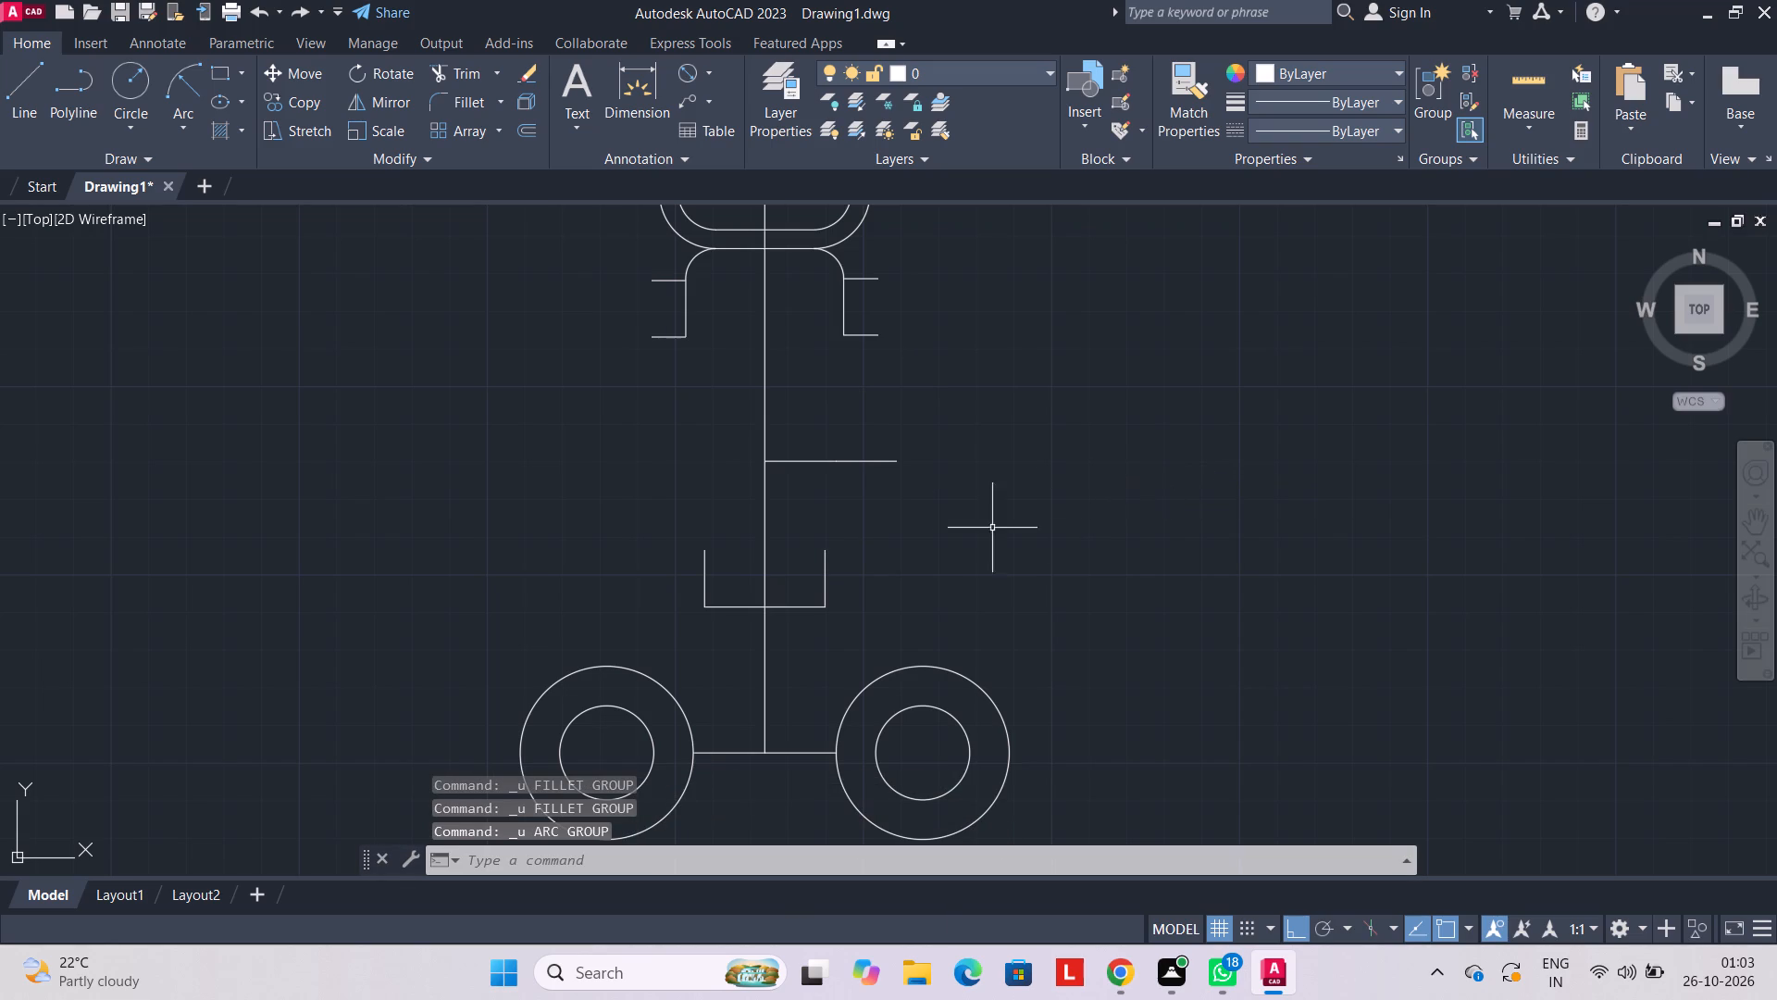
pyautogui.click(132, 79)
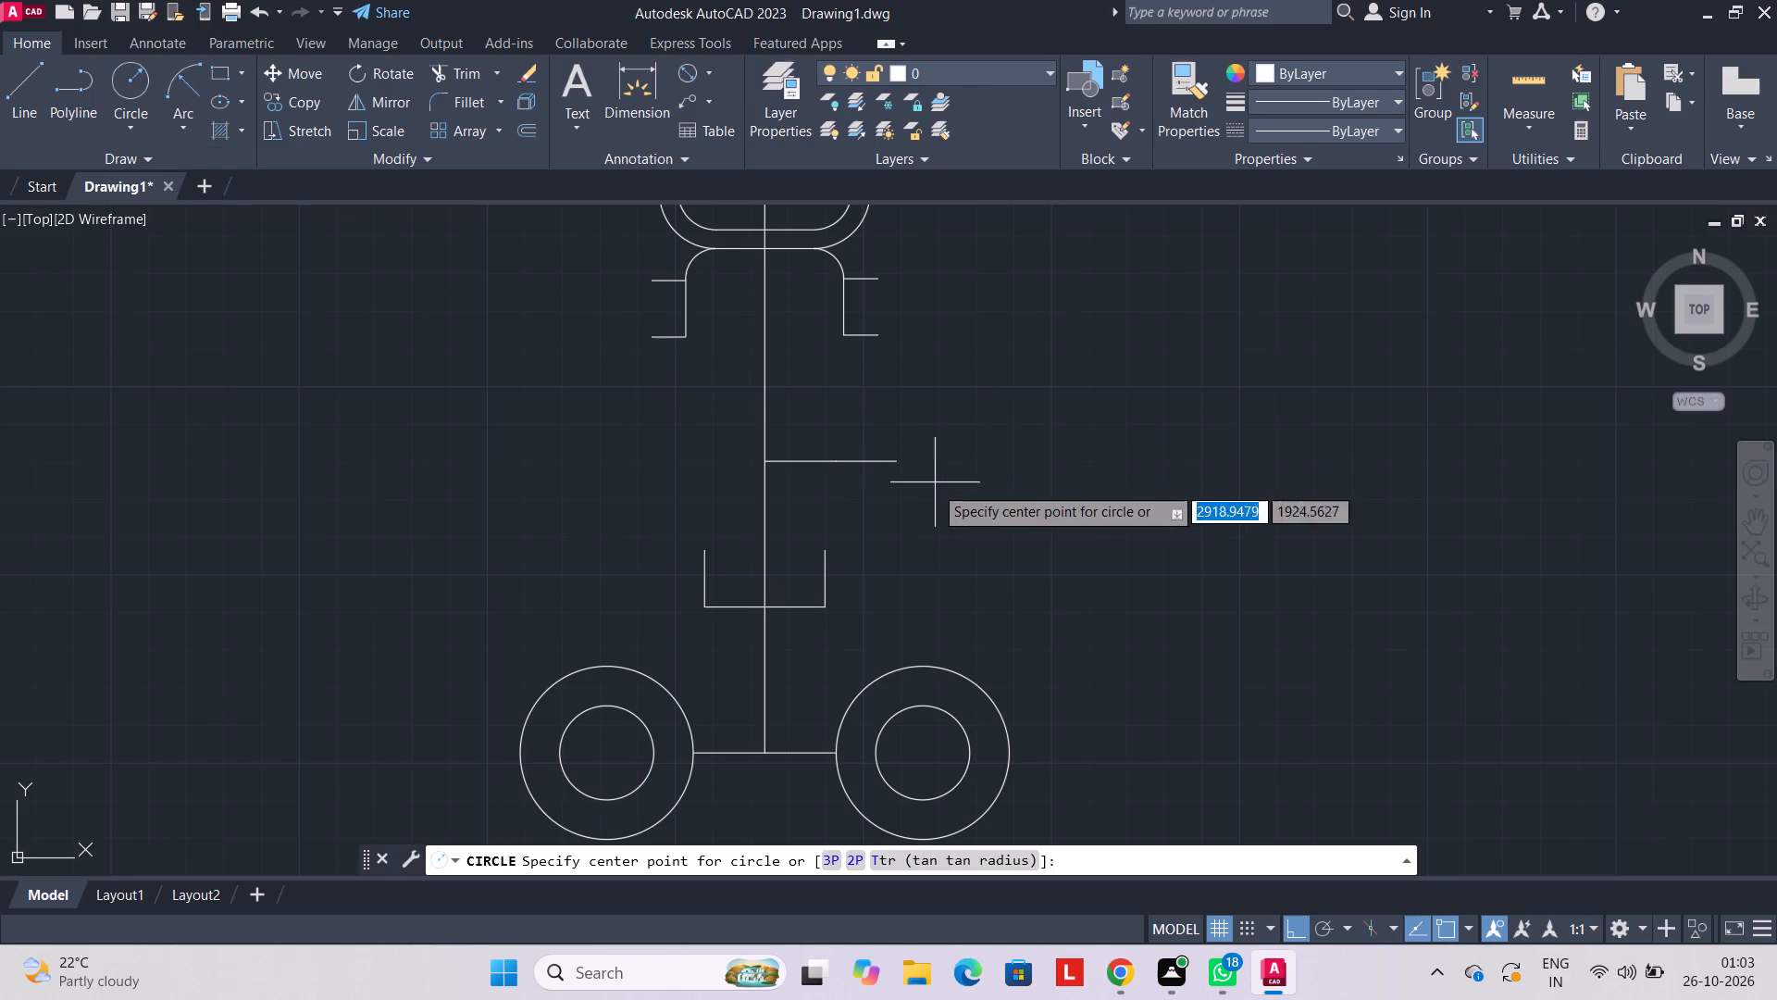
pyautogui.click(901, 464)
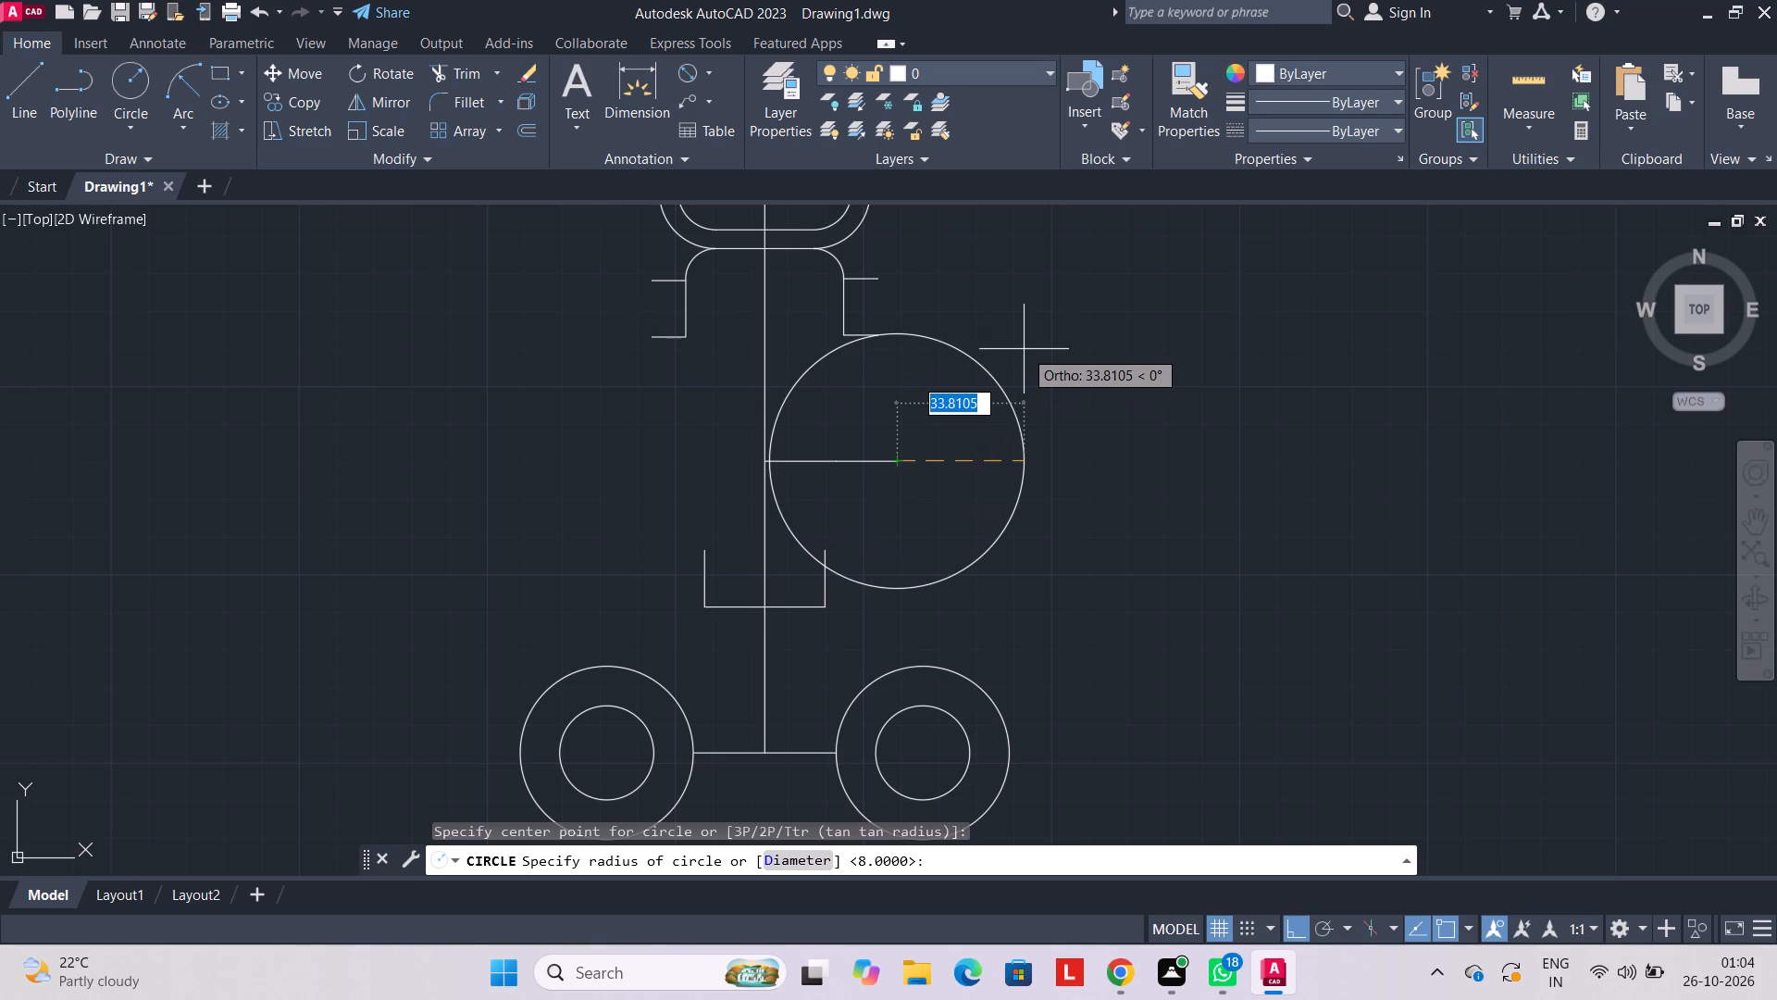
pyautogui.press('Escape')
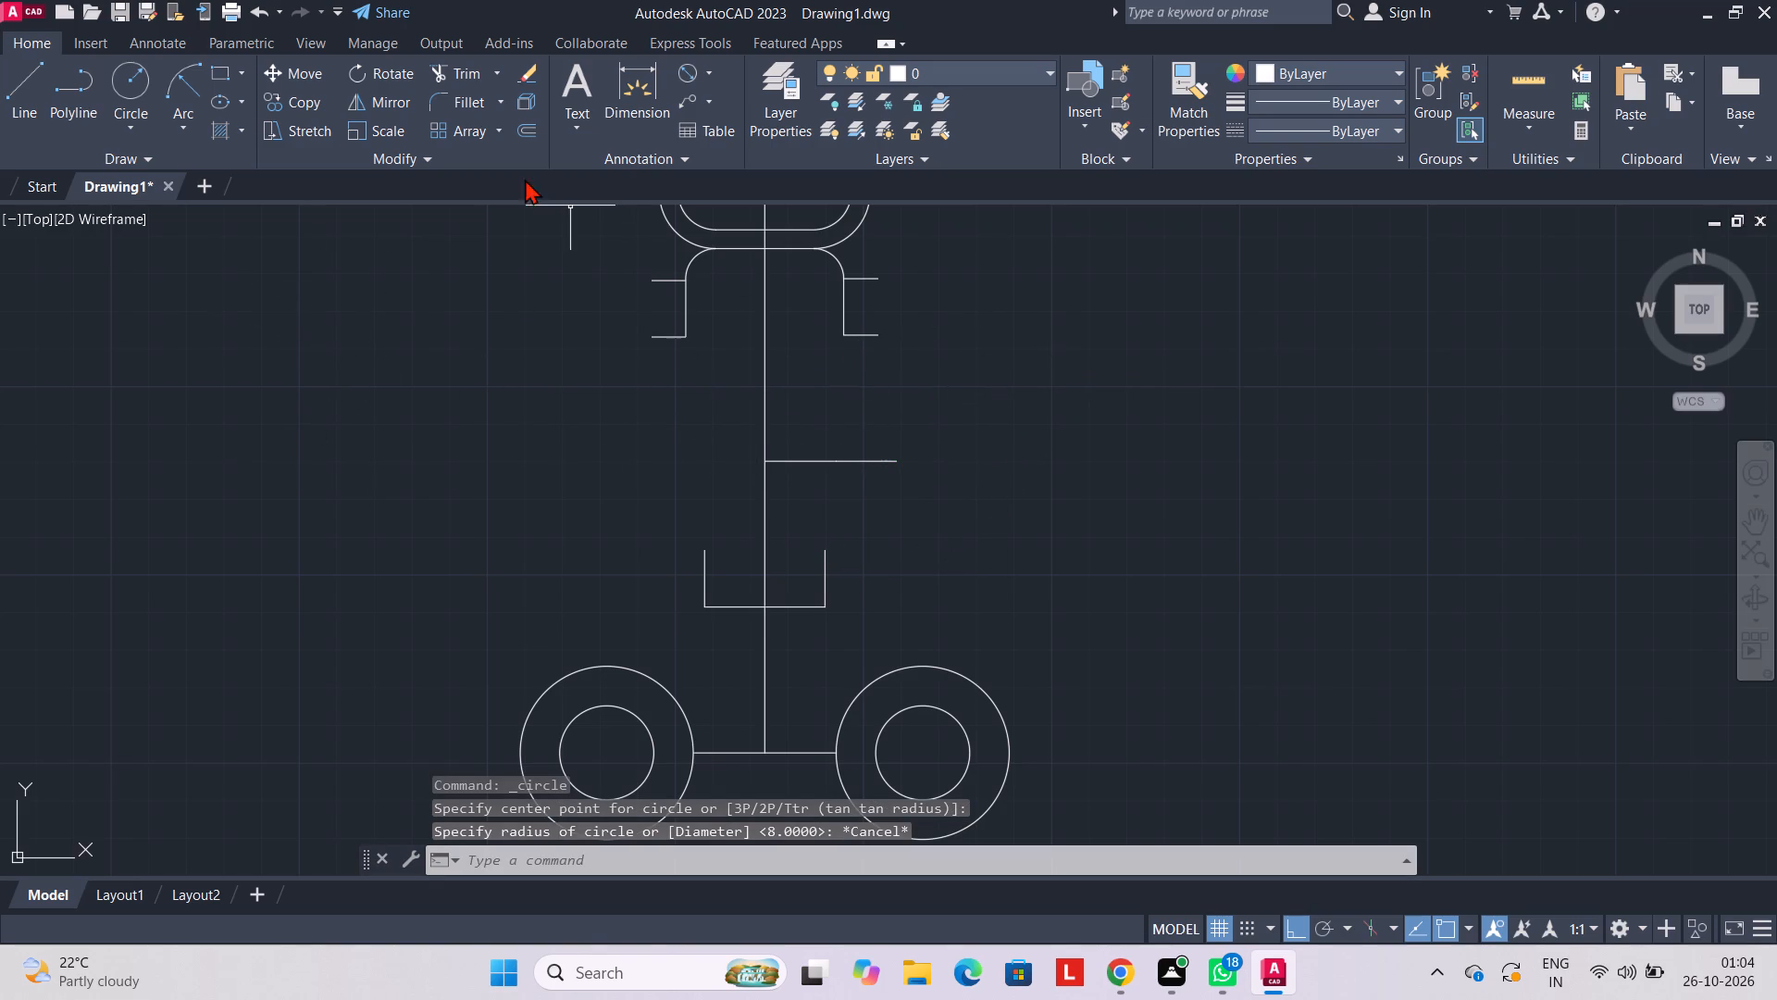
# Trim away the outer 16-long segment of the horizontal construction line extending right from the centre line.
pyautogui.click(441, 75)
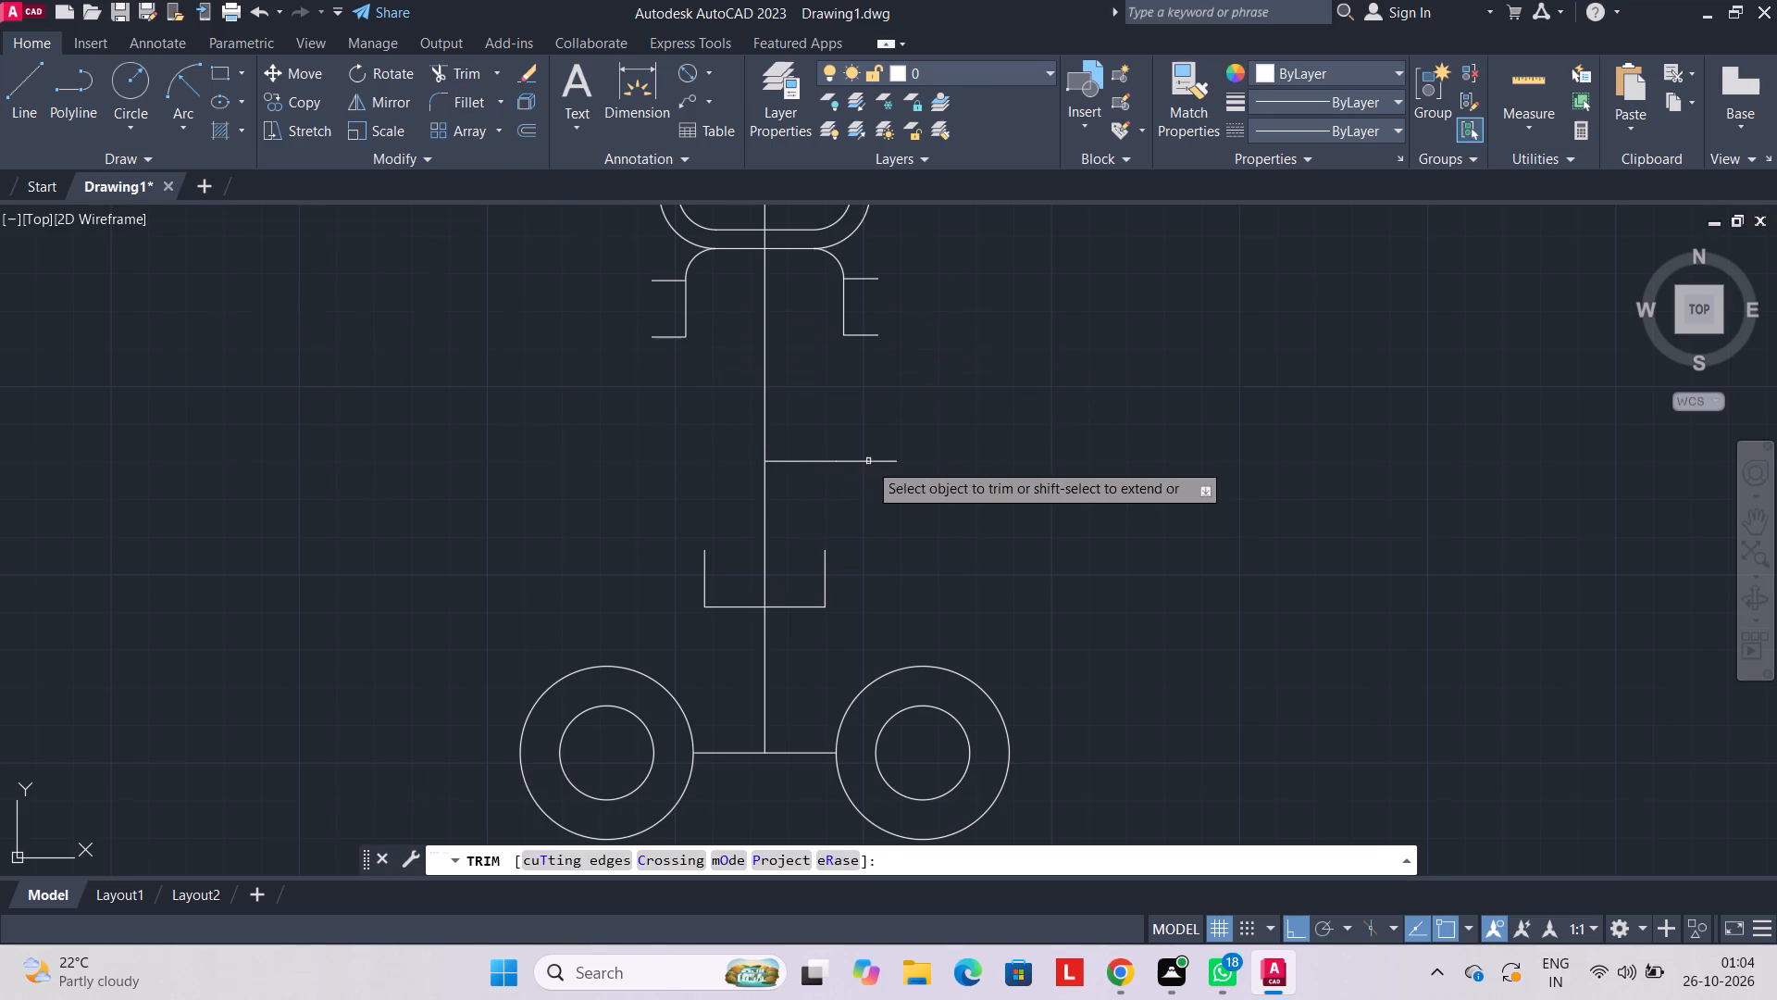
pyautogui.click(869, 464)
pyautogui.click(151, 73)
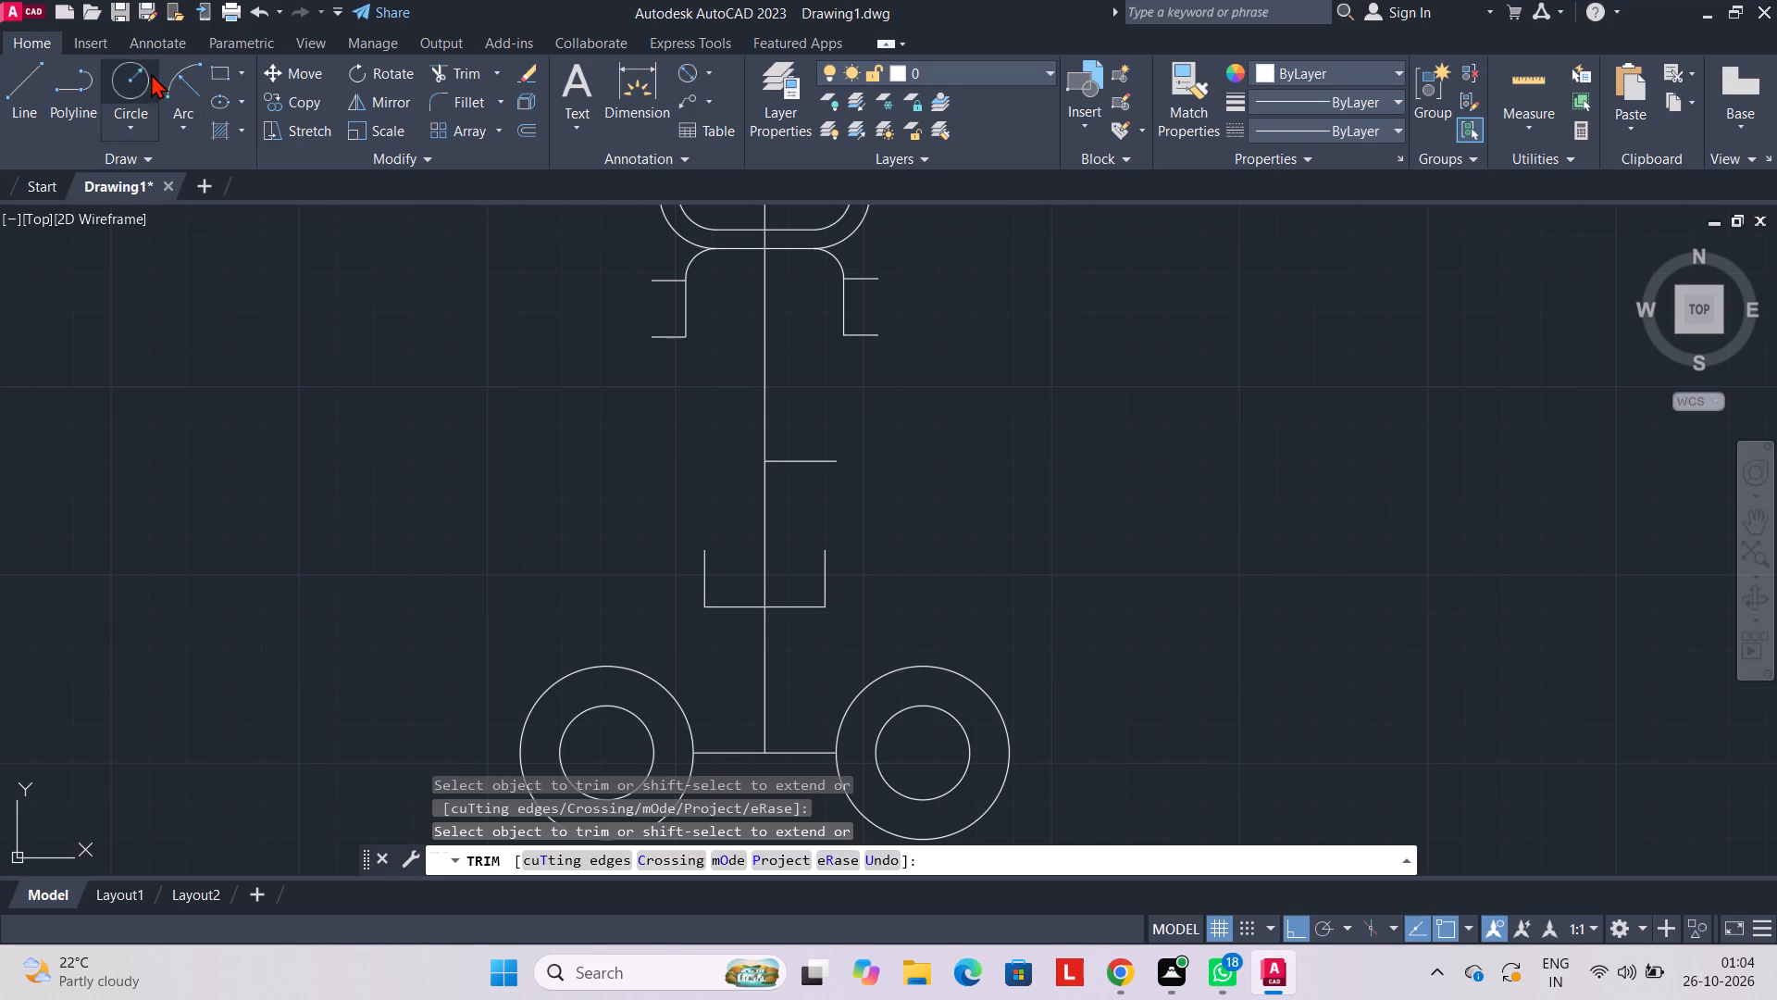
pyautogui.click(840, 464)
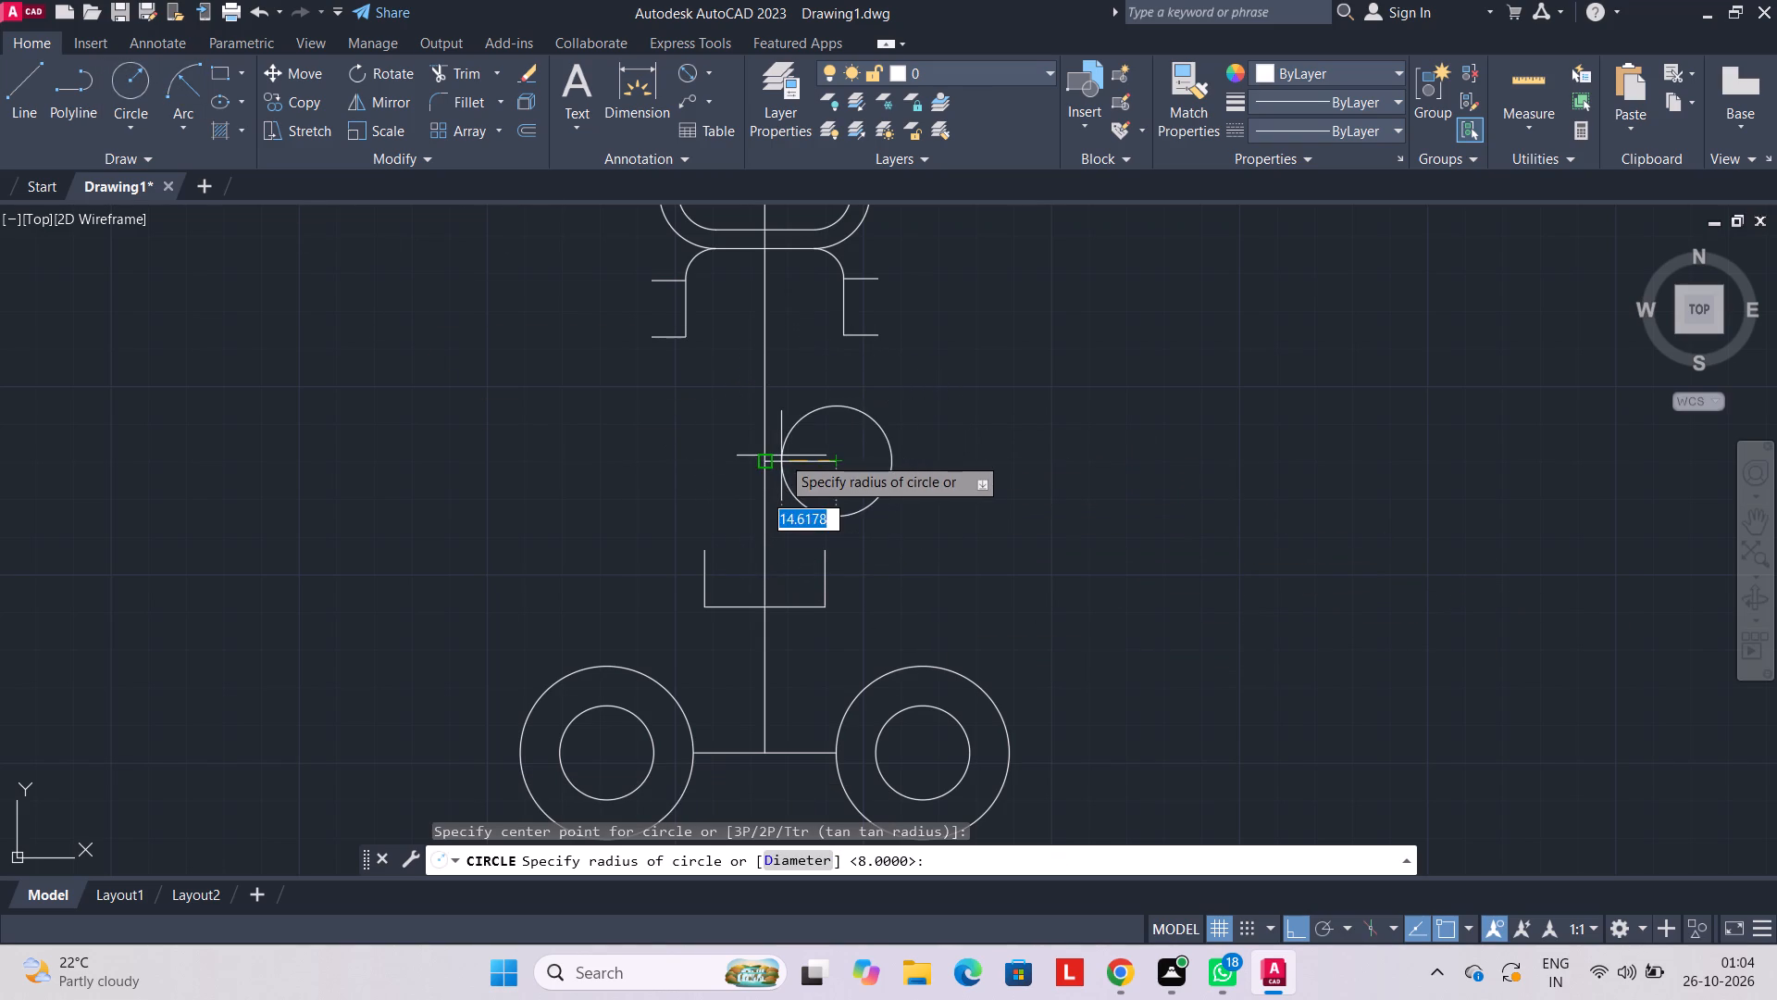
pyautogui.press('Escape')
# Draw a horizontal line 23 long from the 19-long segment's outer end to directly above the lower right circles' centre.
pyautogui.click(22, 85)
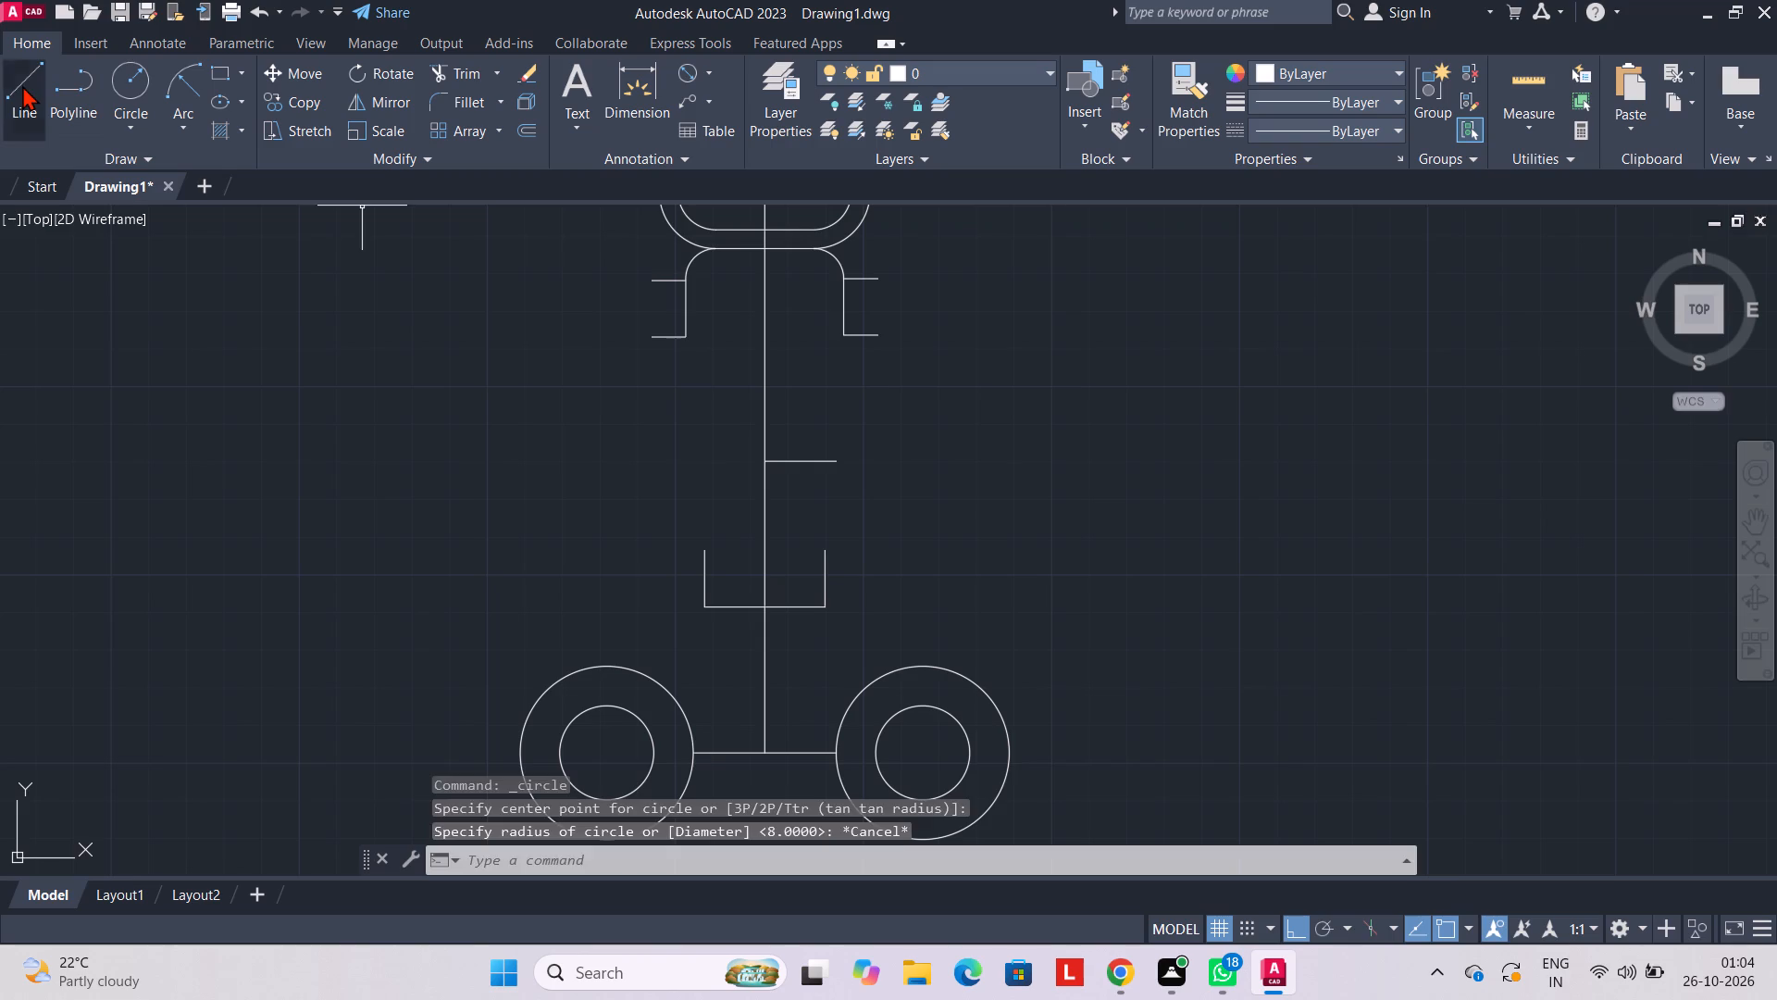
pyautogui.click(834, 464)
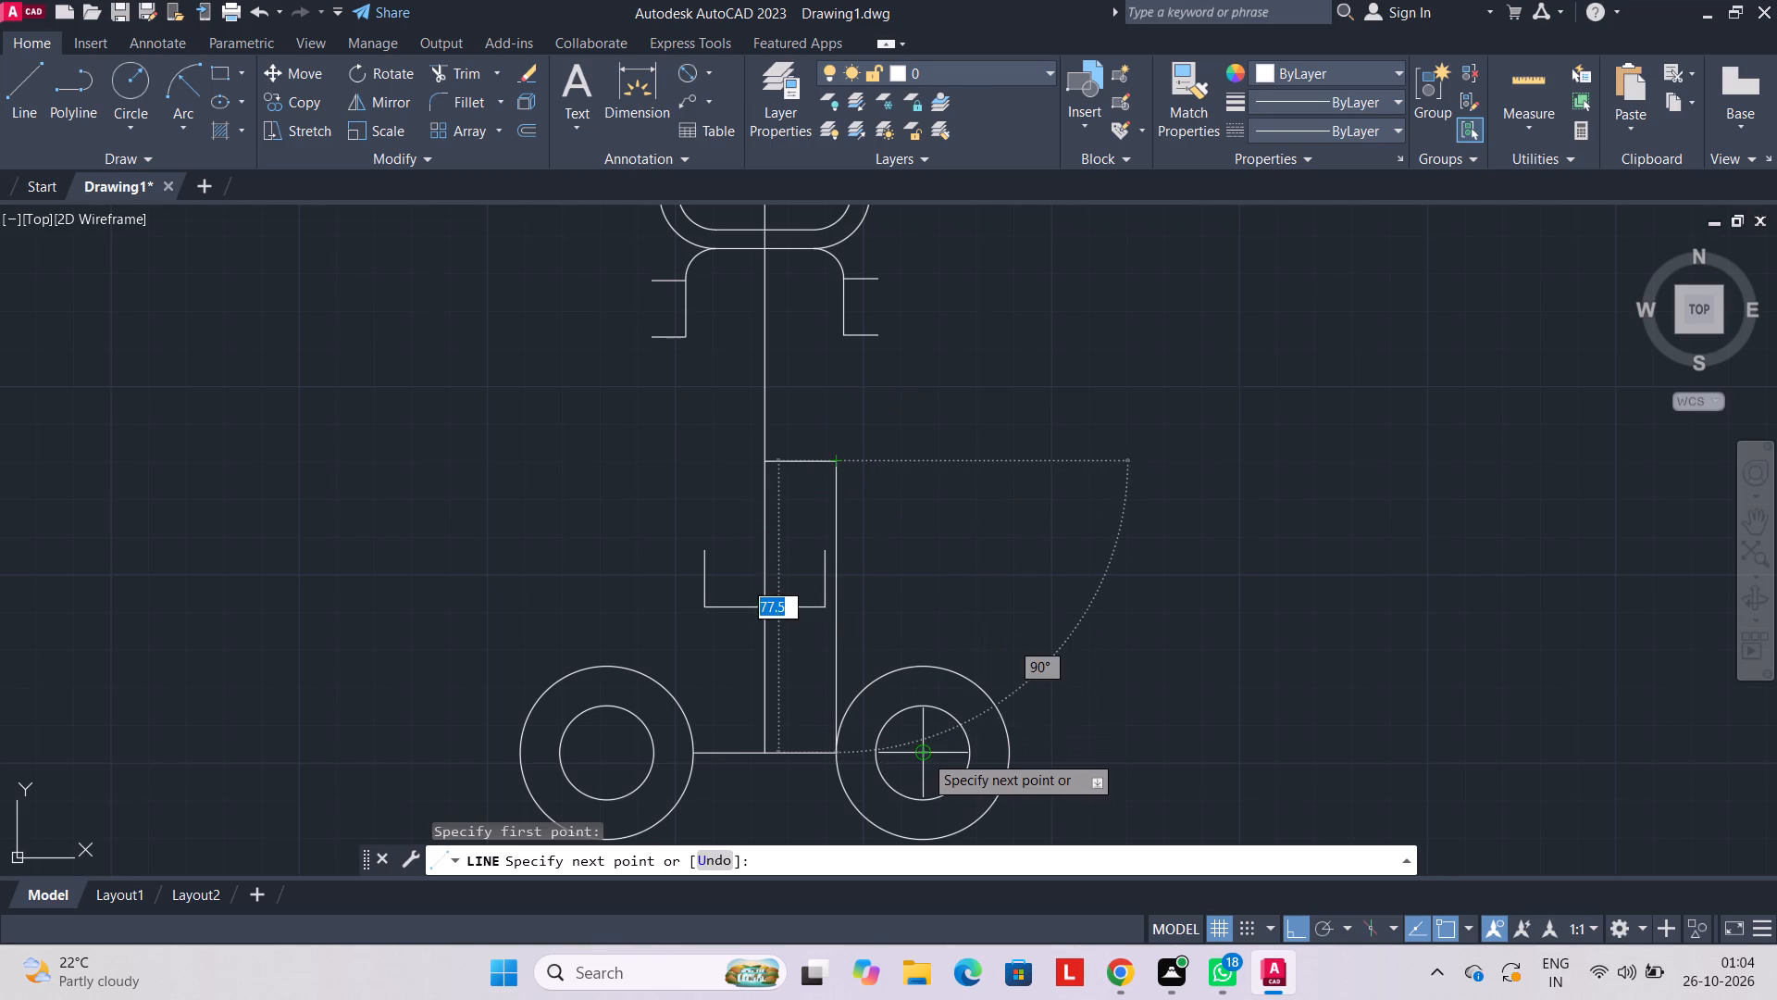
pyautogui.click(926, 463)
pyautogui.press('Escape')
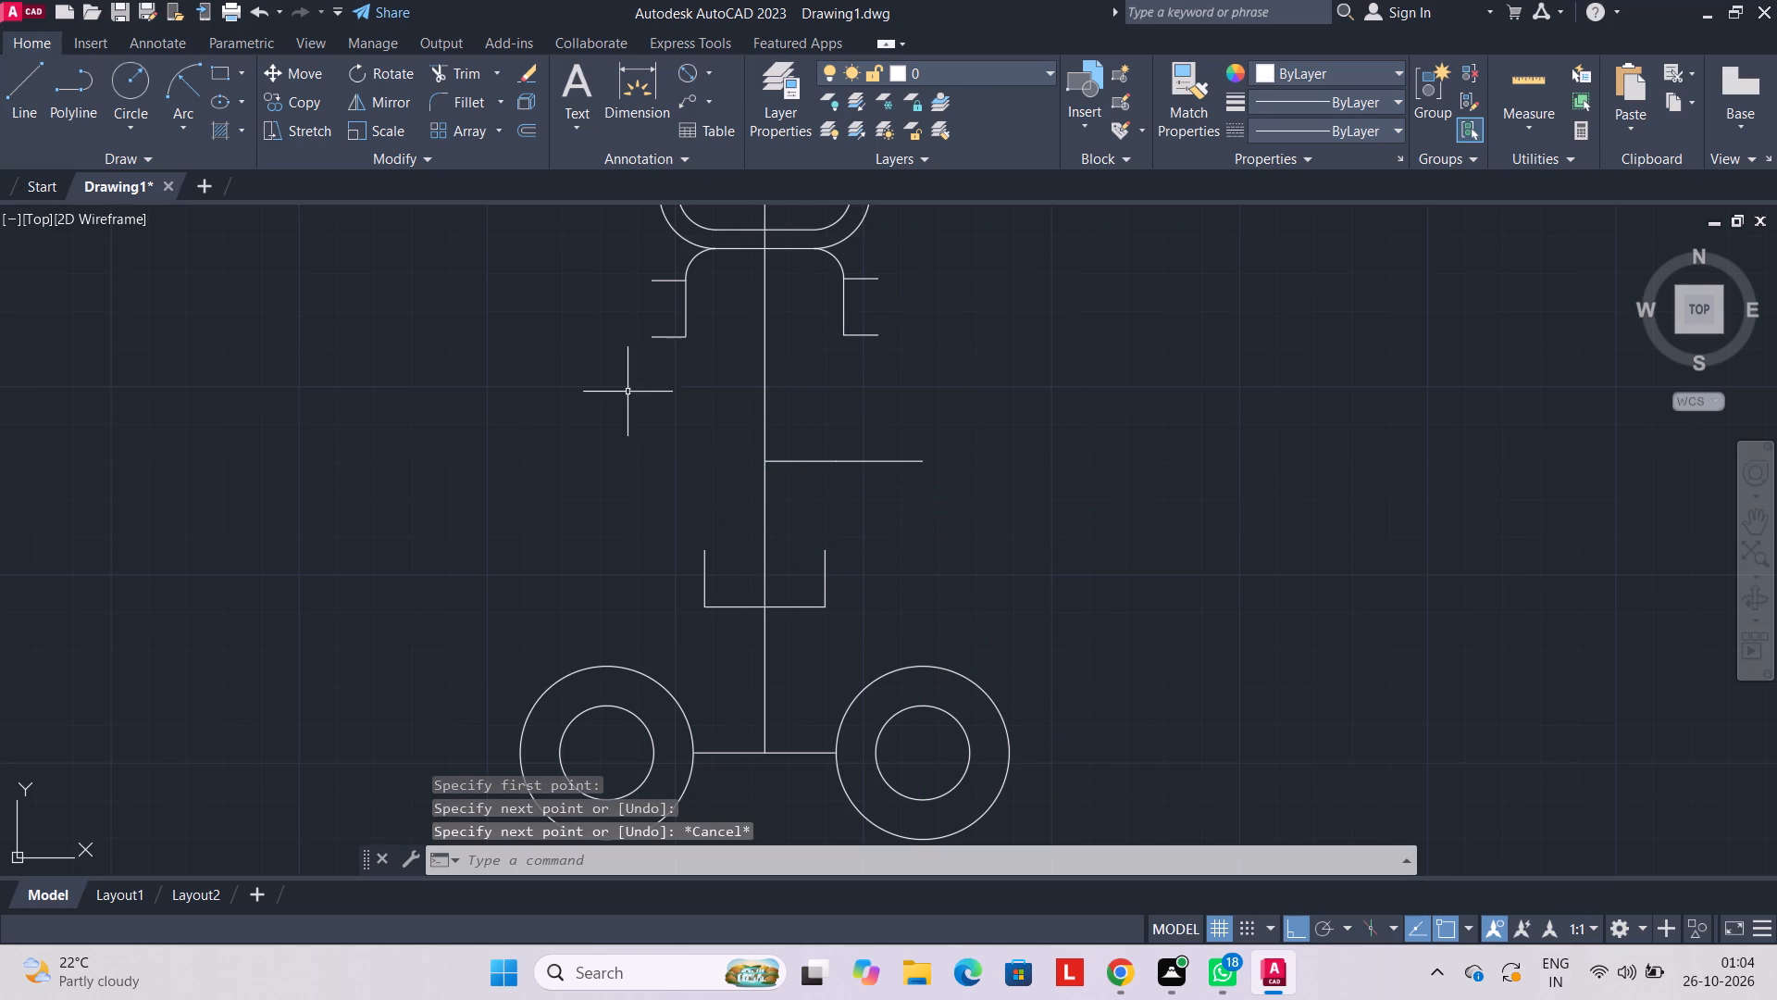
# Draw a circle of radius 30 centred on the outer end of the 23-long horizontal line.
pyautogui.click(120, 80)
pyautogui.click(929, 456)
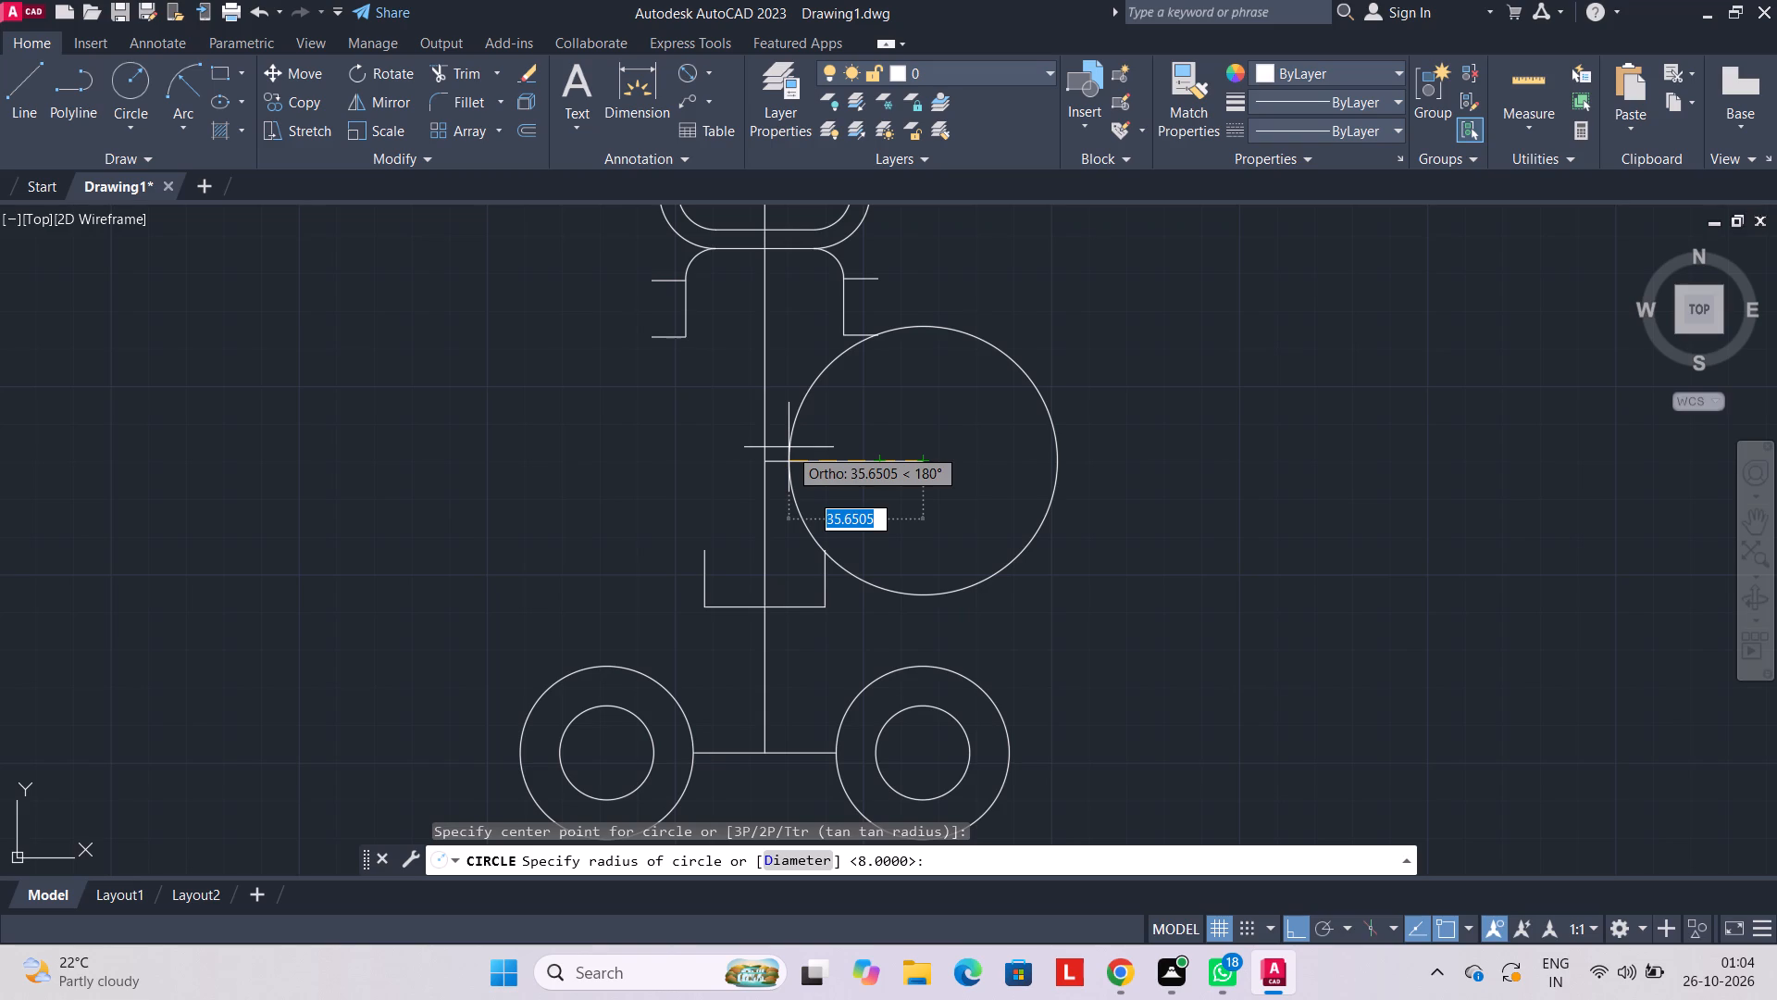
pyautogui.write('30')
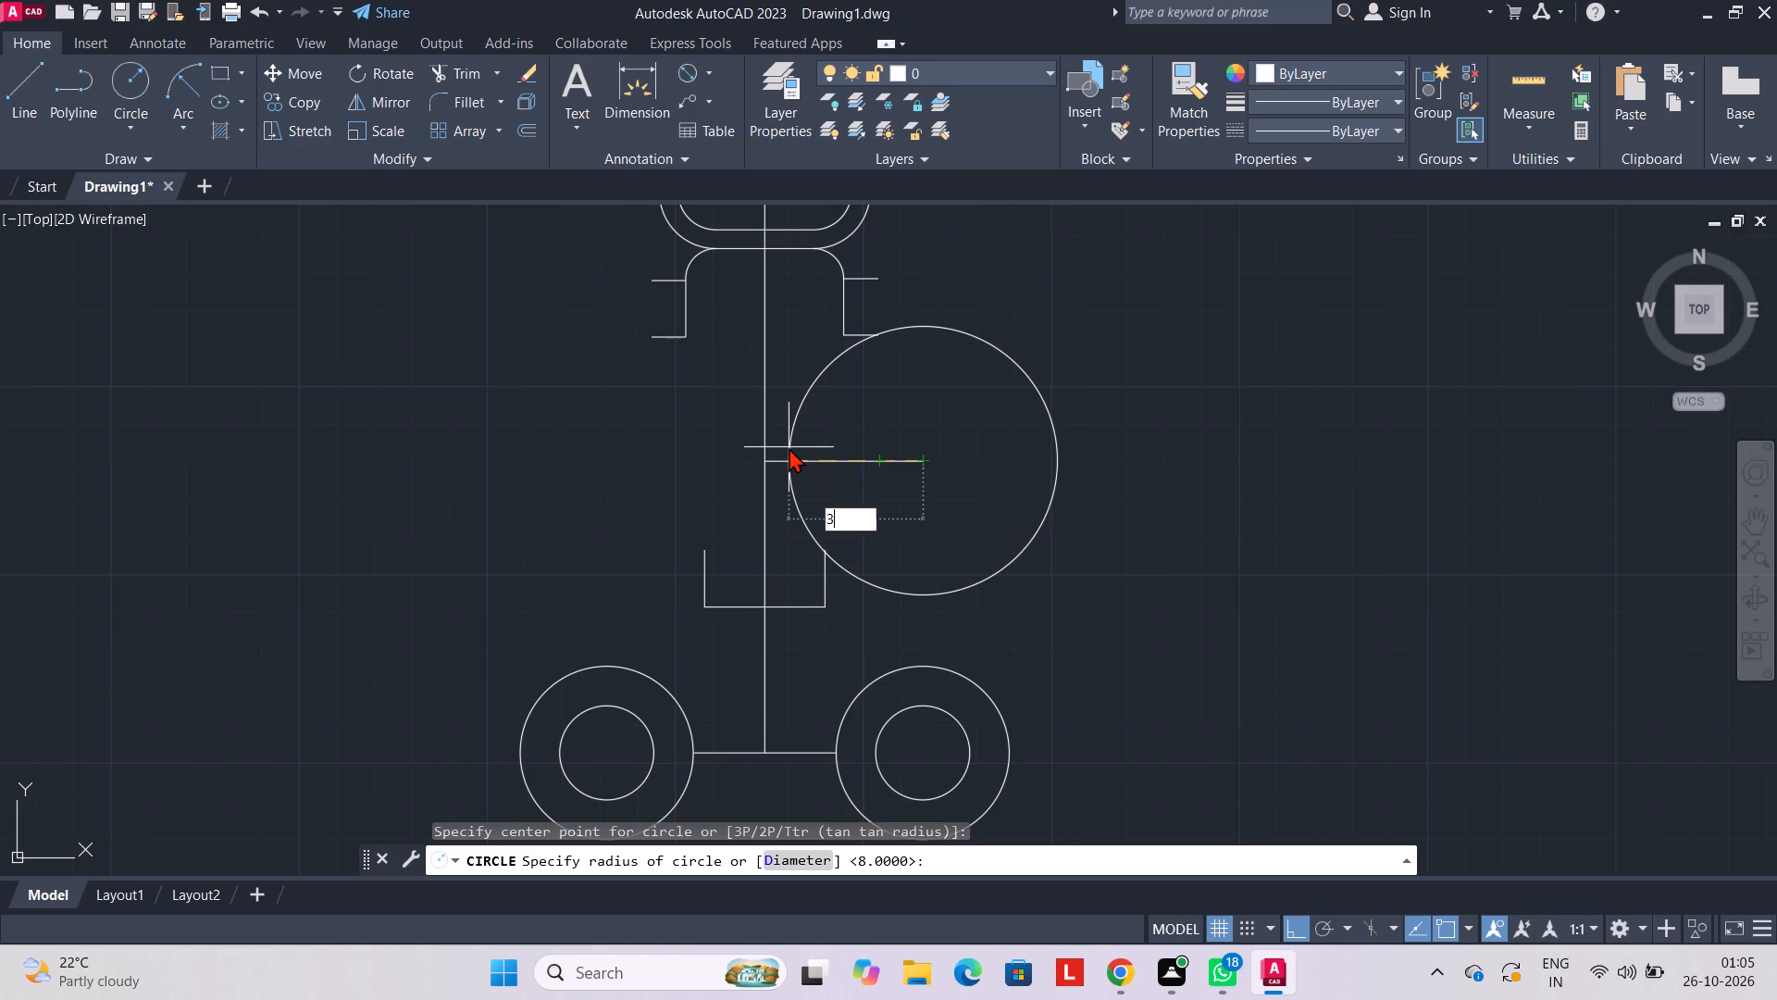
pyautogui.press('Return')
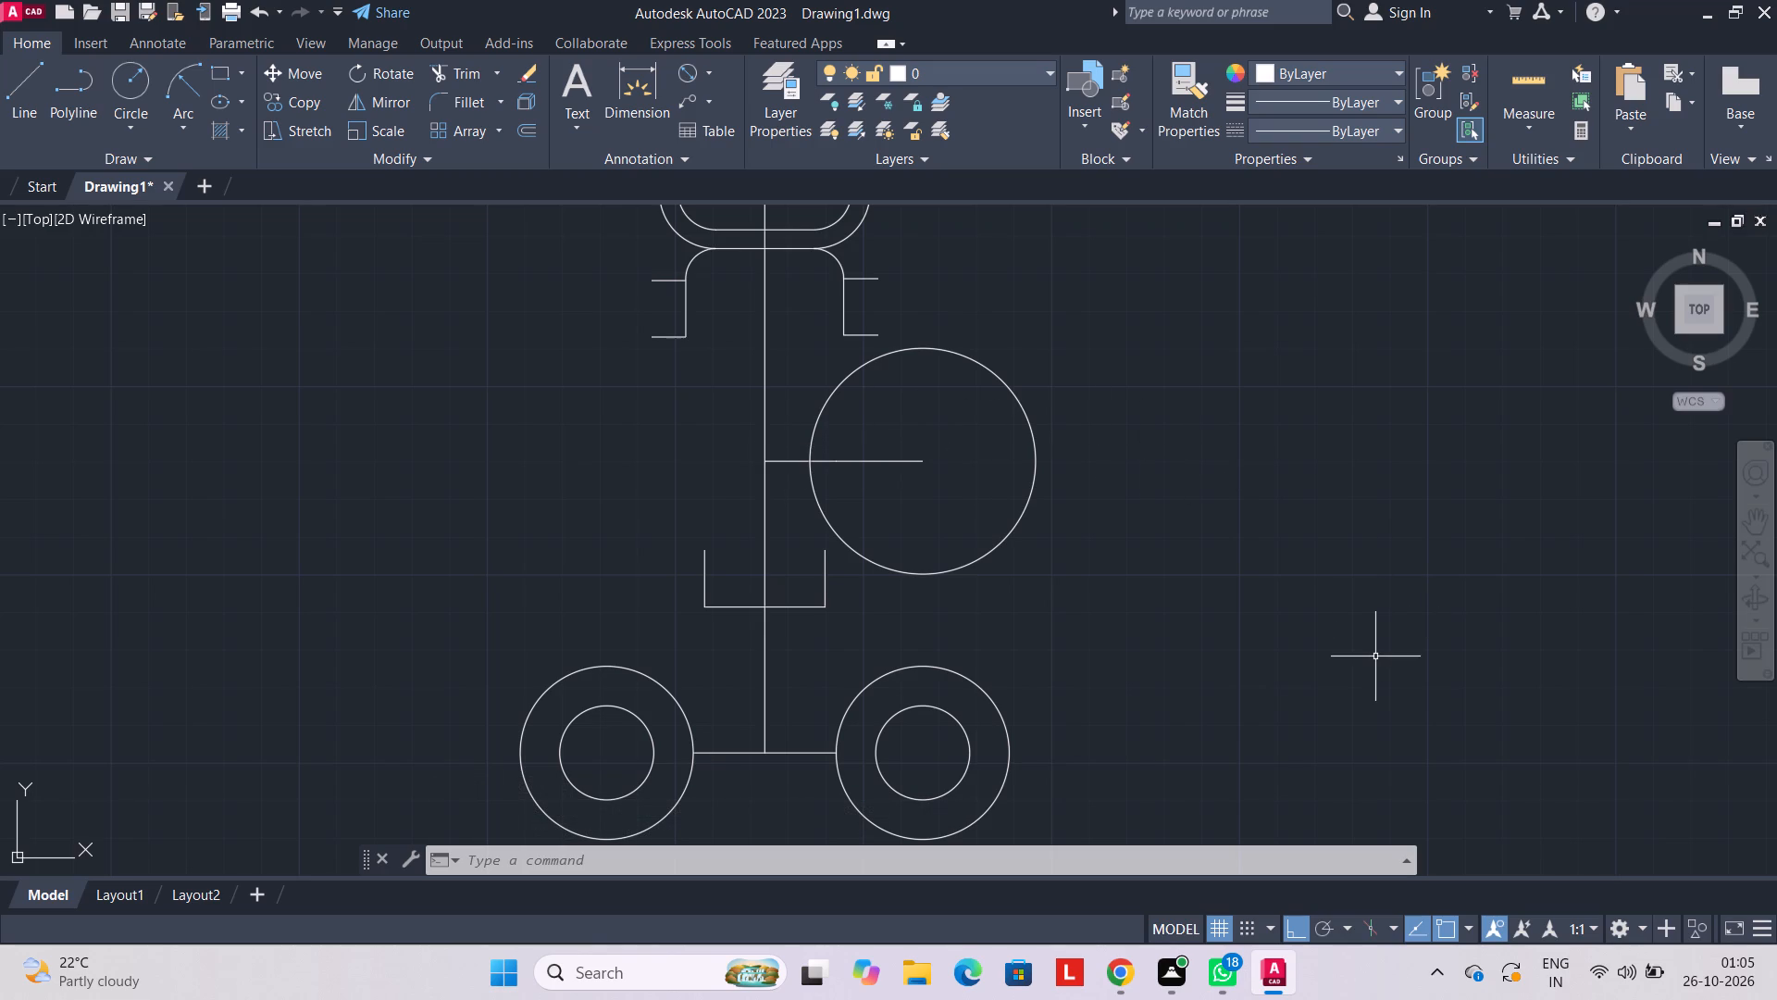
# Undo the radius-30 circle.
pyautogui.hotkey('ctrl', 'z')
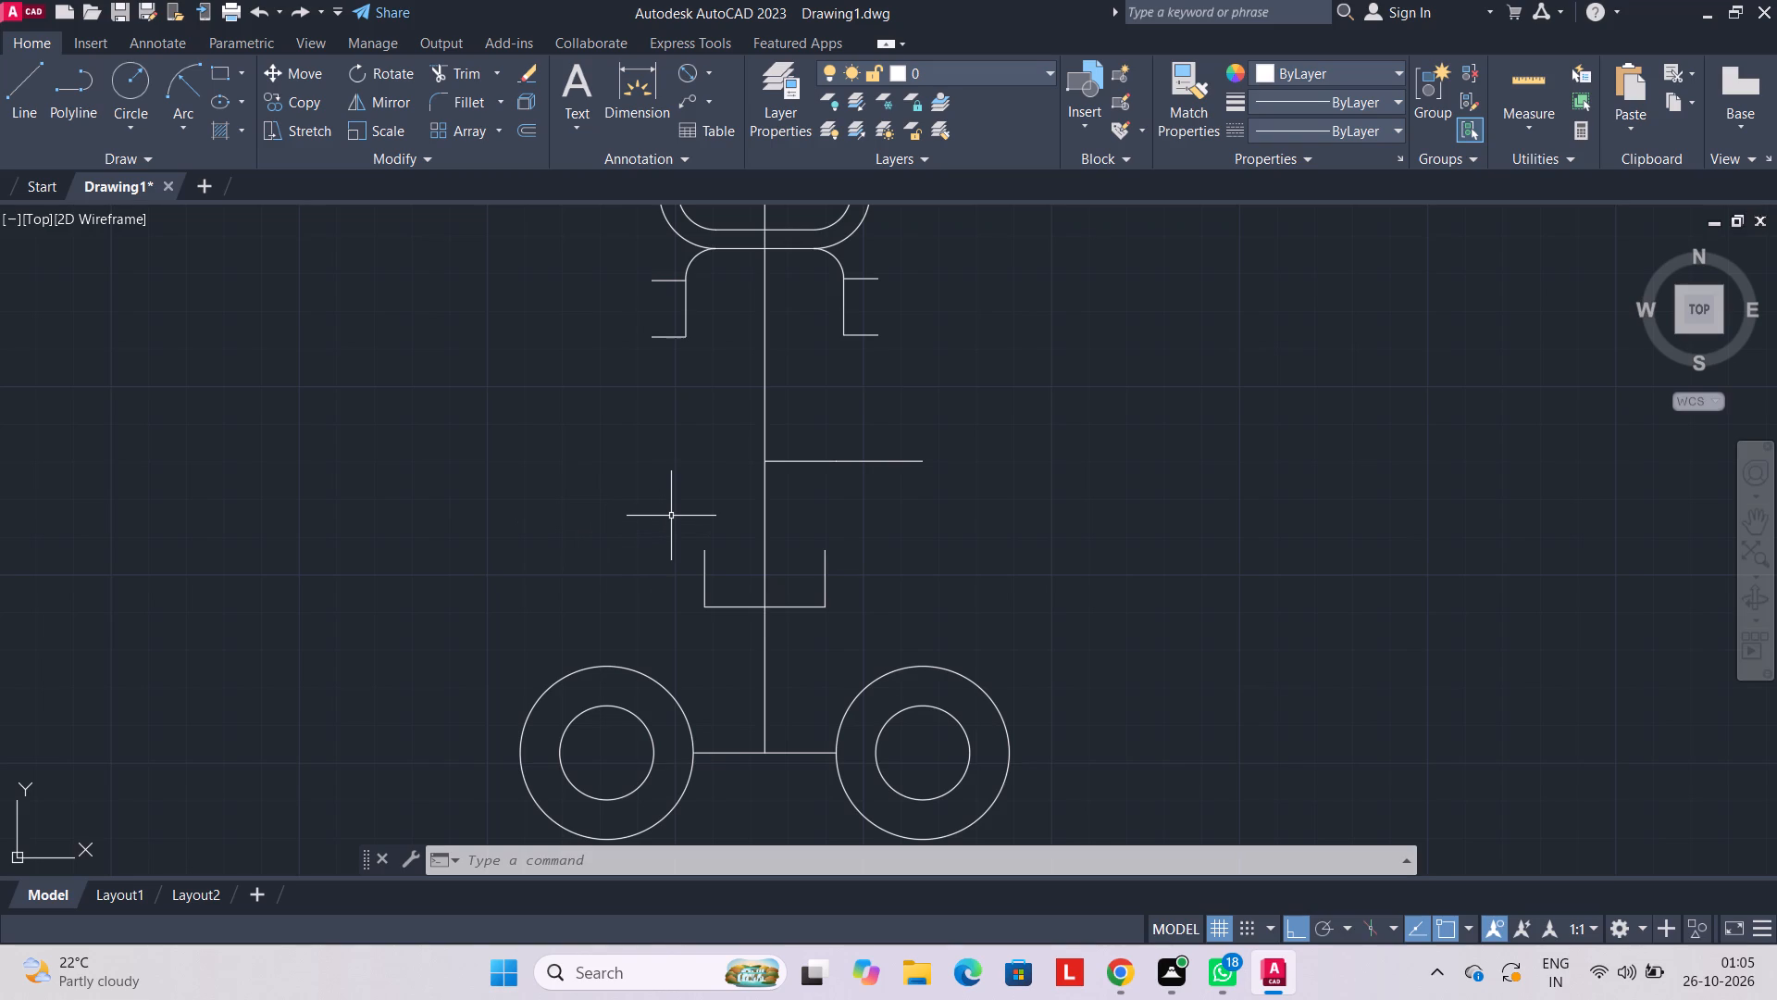
# Draw a horizontal line in 19 and 16 segments rightward from the centre line, level with the open U-shape's upper ends.
pyautogui.click(16, 94)
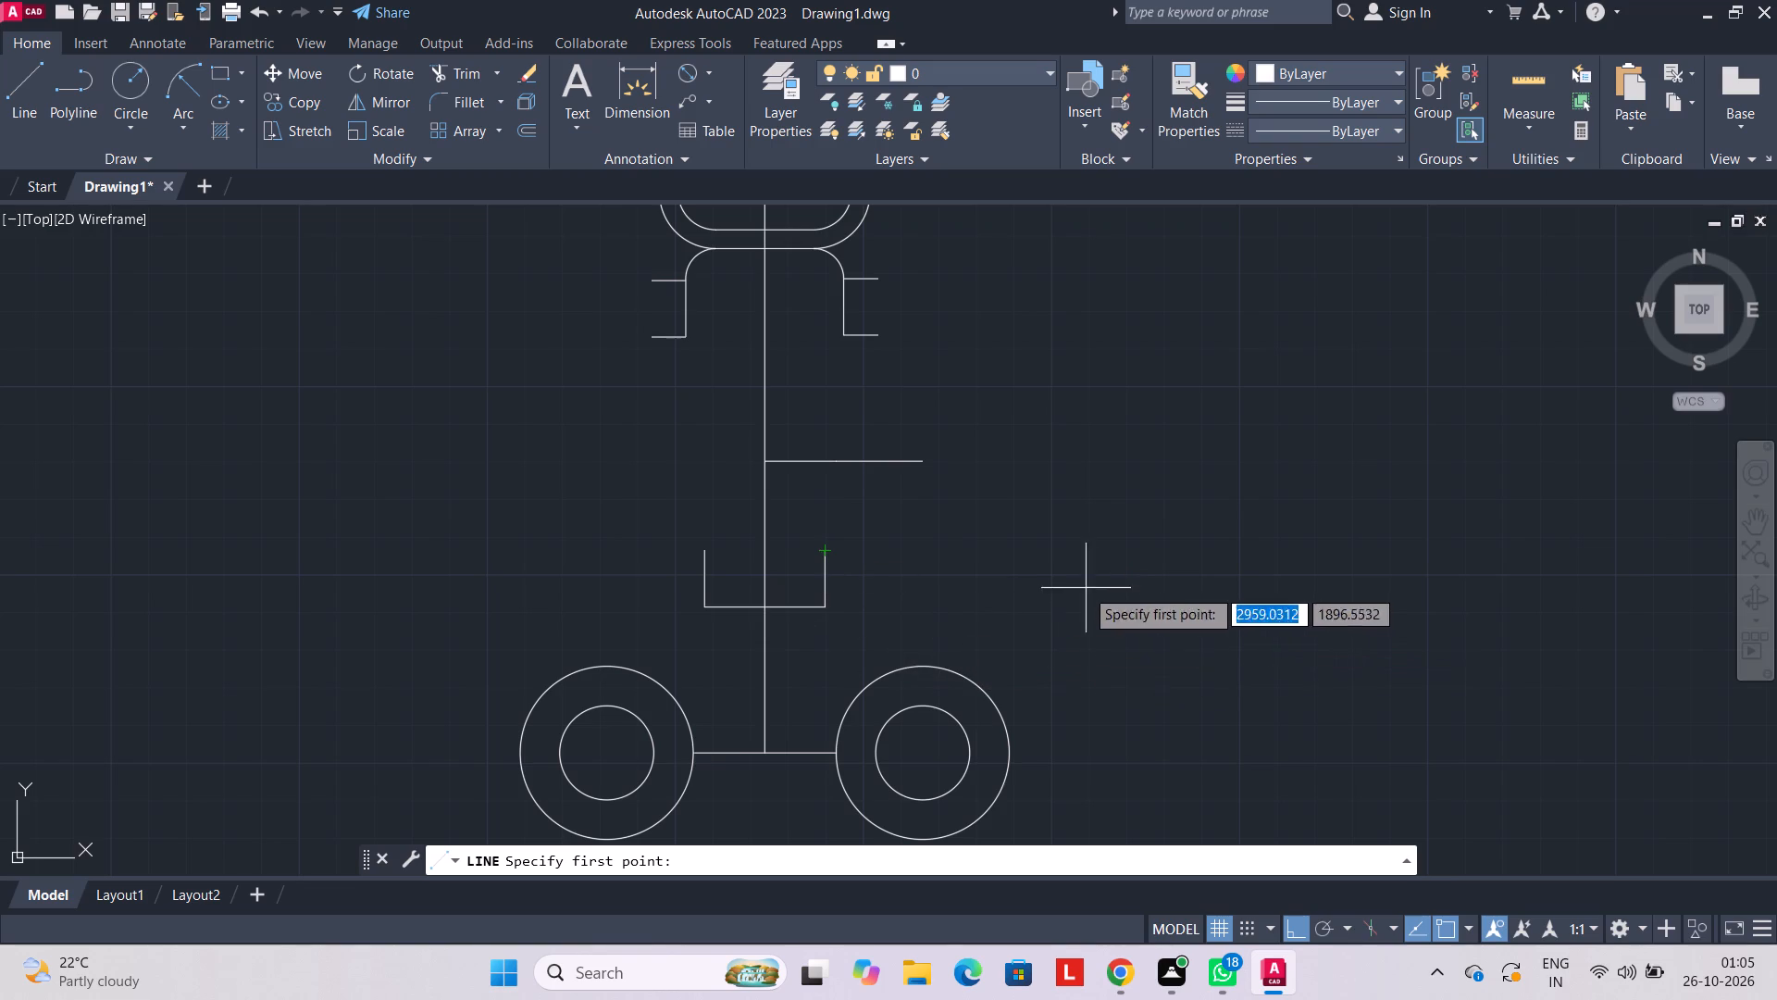
pyautogui.click(13, 66)
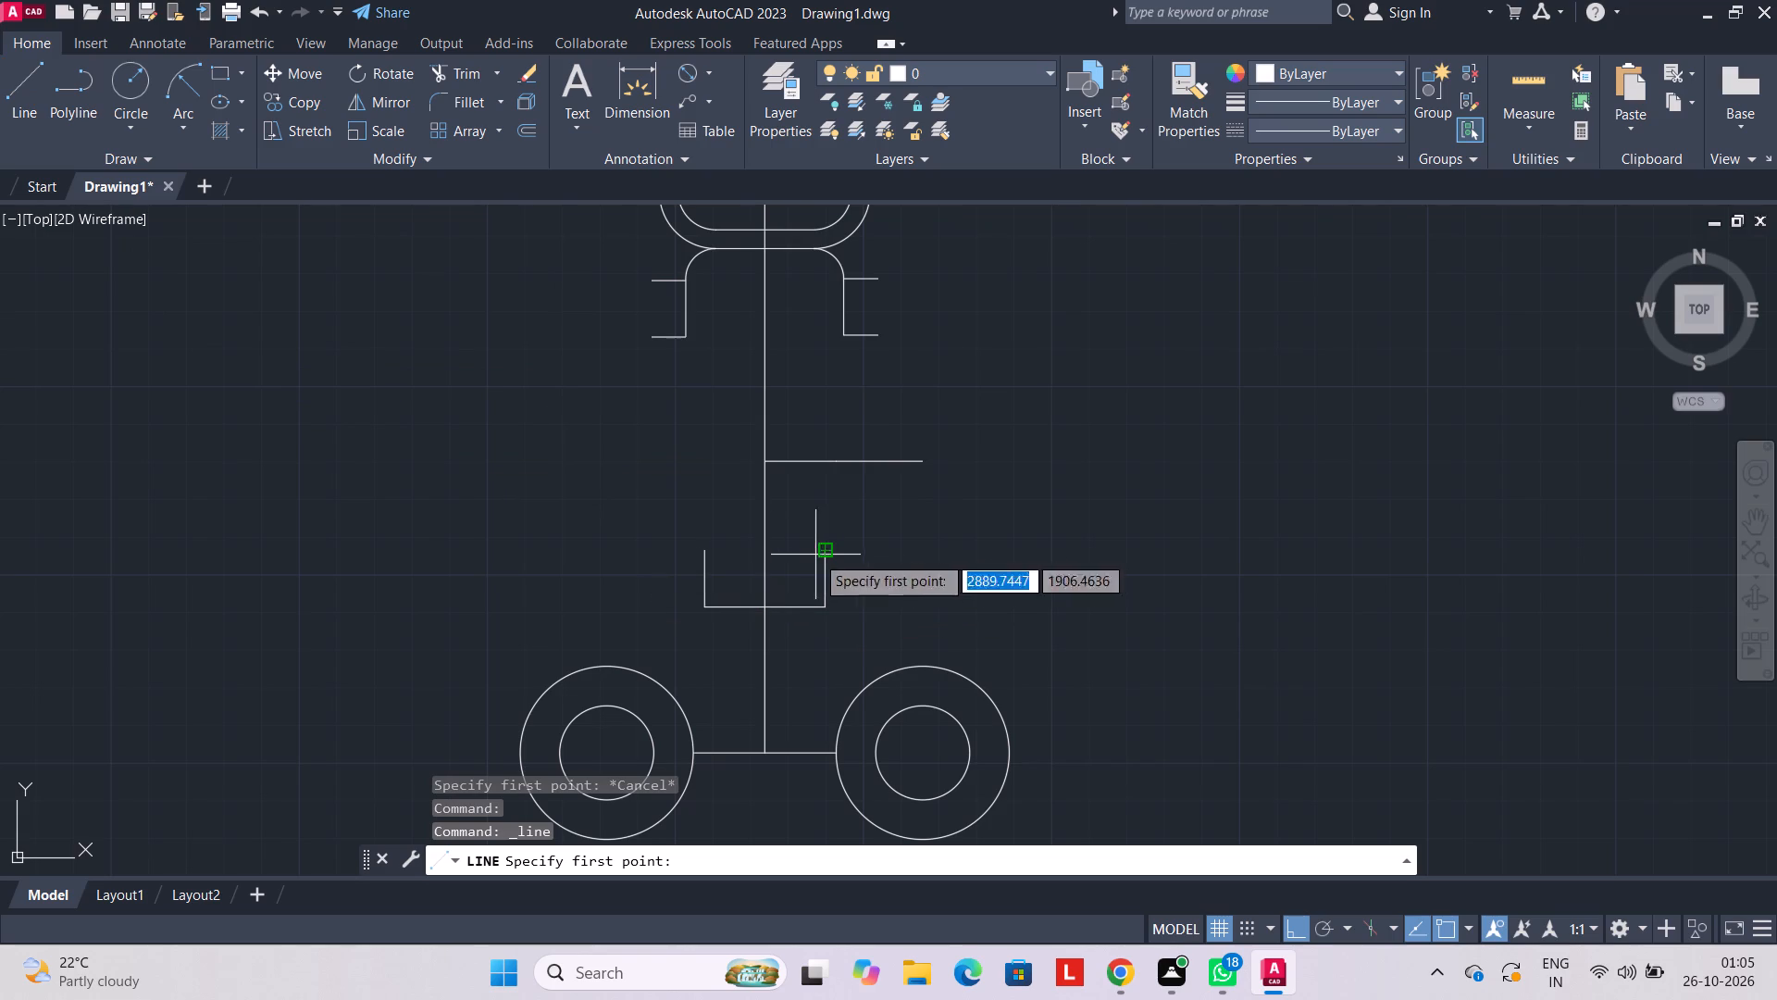
pyautogui.click(764, 549)
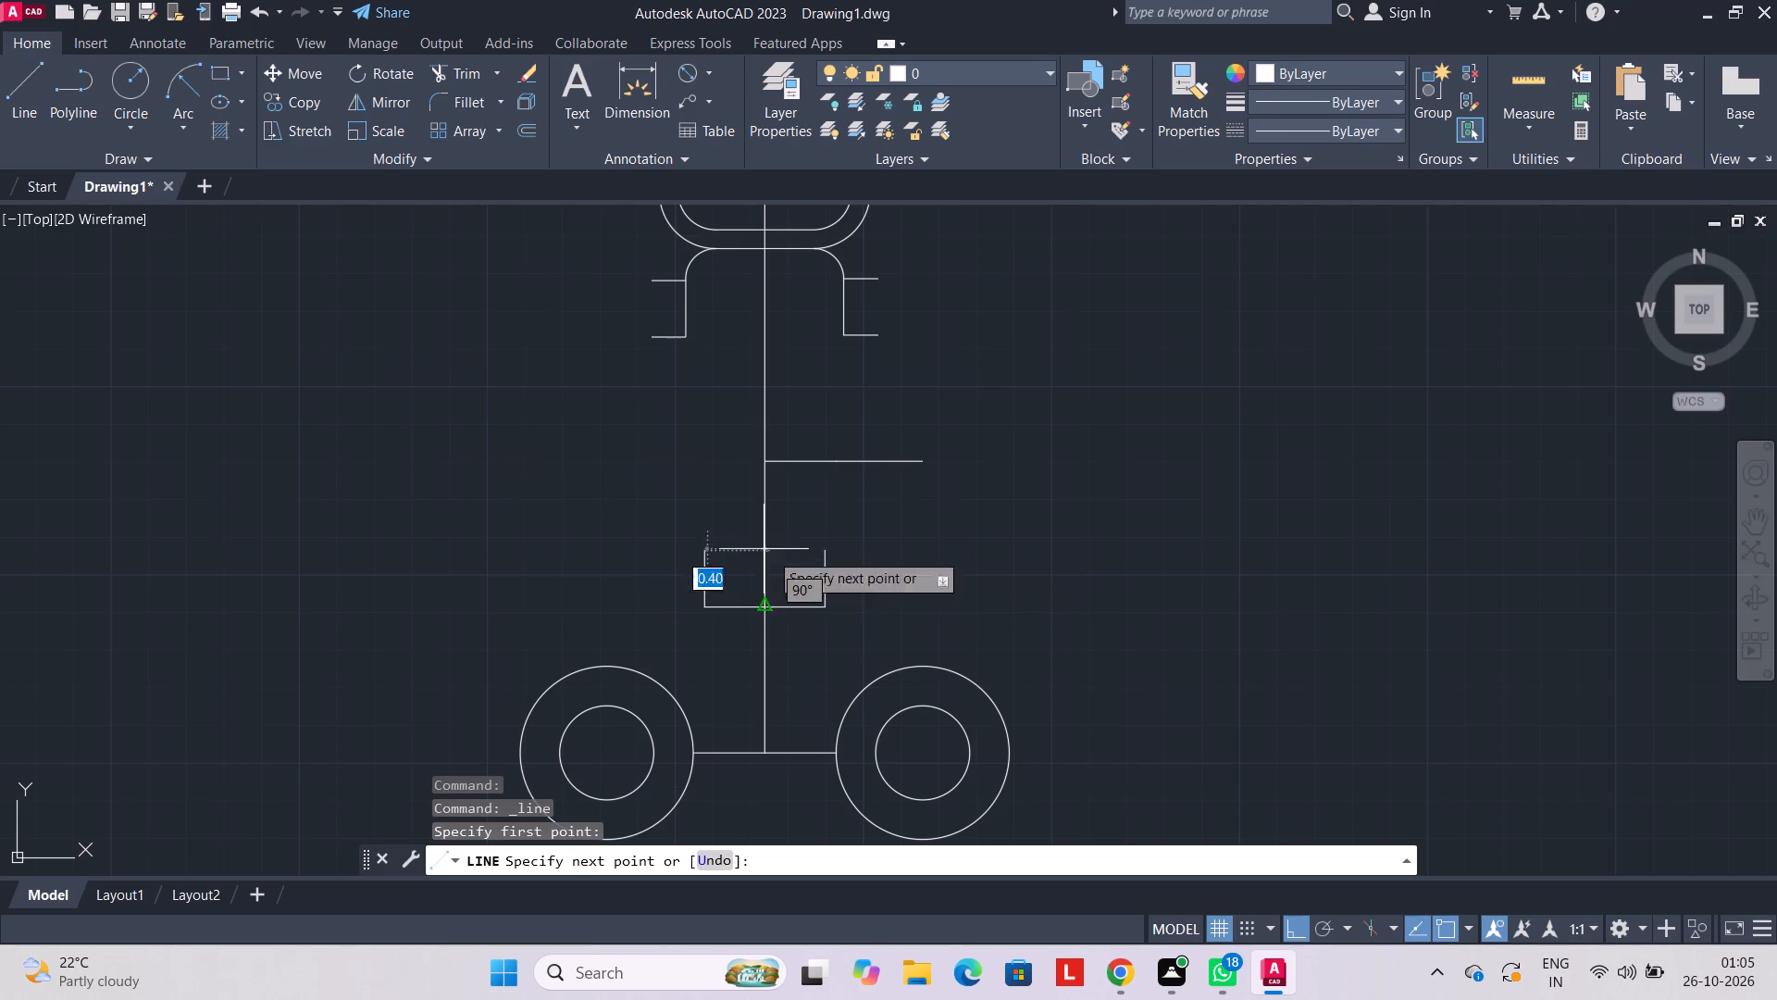
pyautogui.write('19')
pyautogui.press('Return')
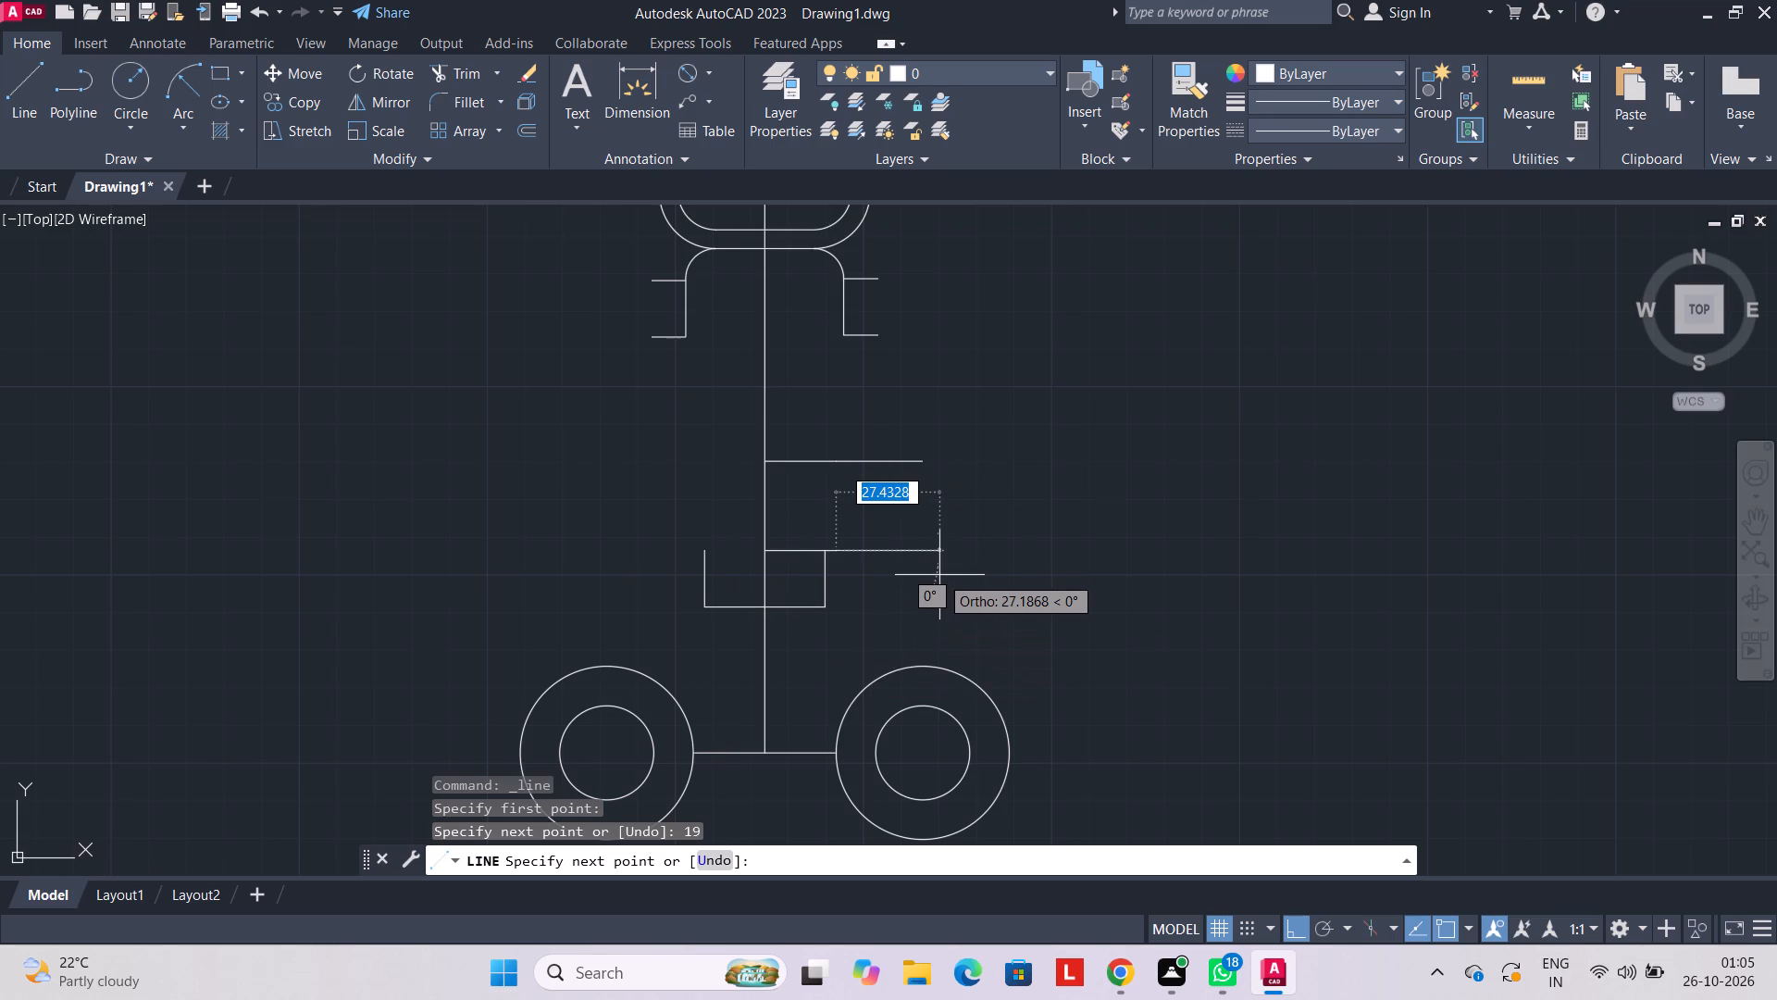
pyautogui.write('16')
pyautogui.press('Return')
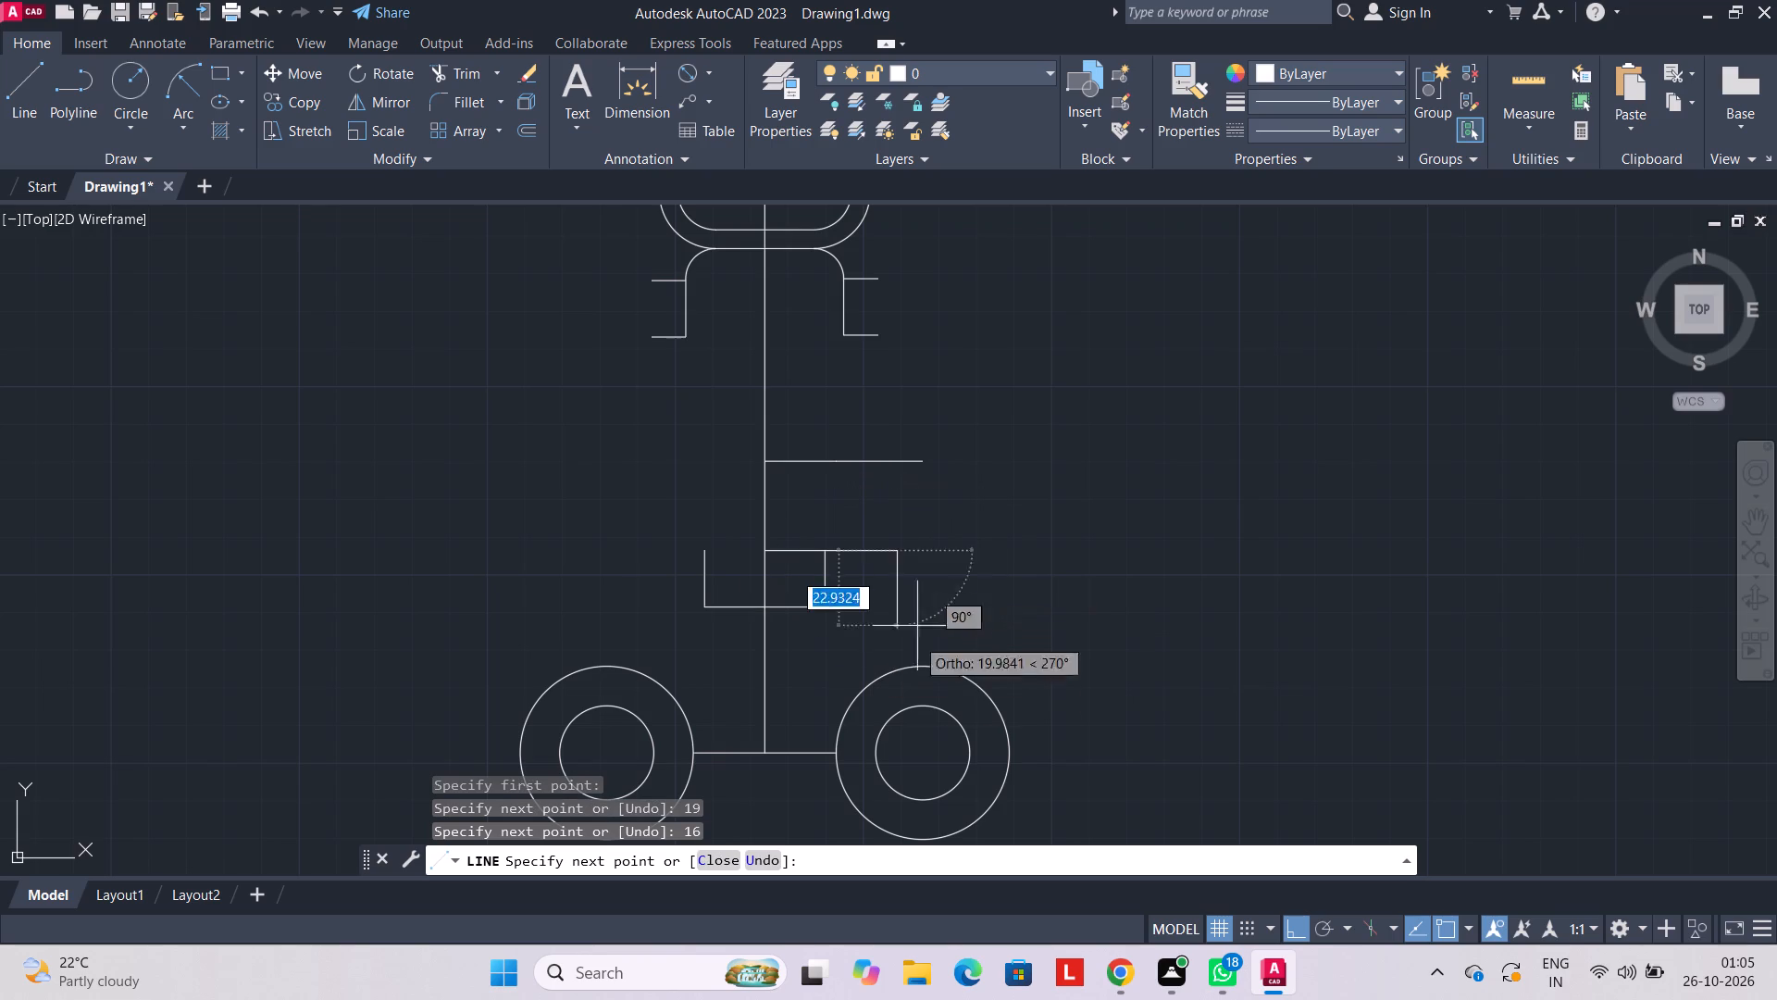
pyautogui.press('Escape')
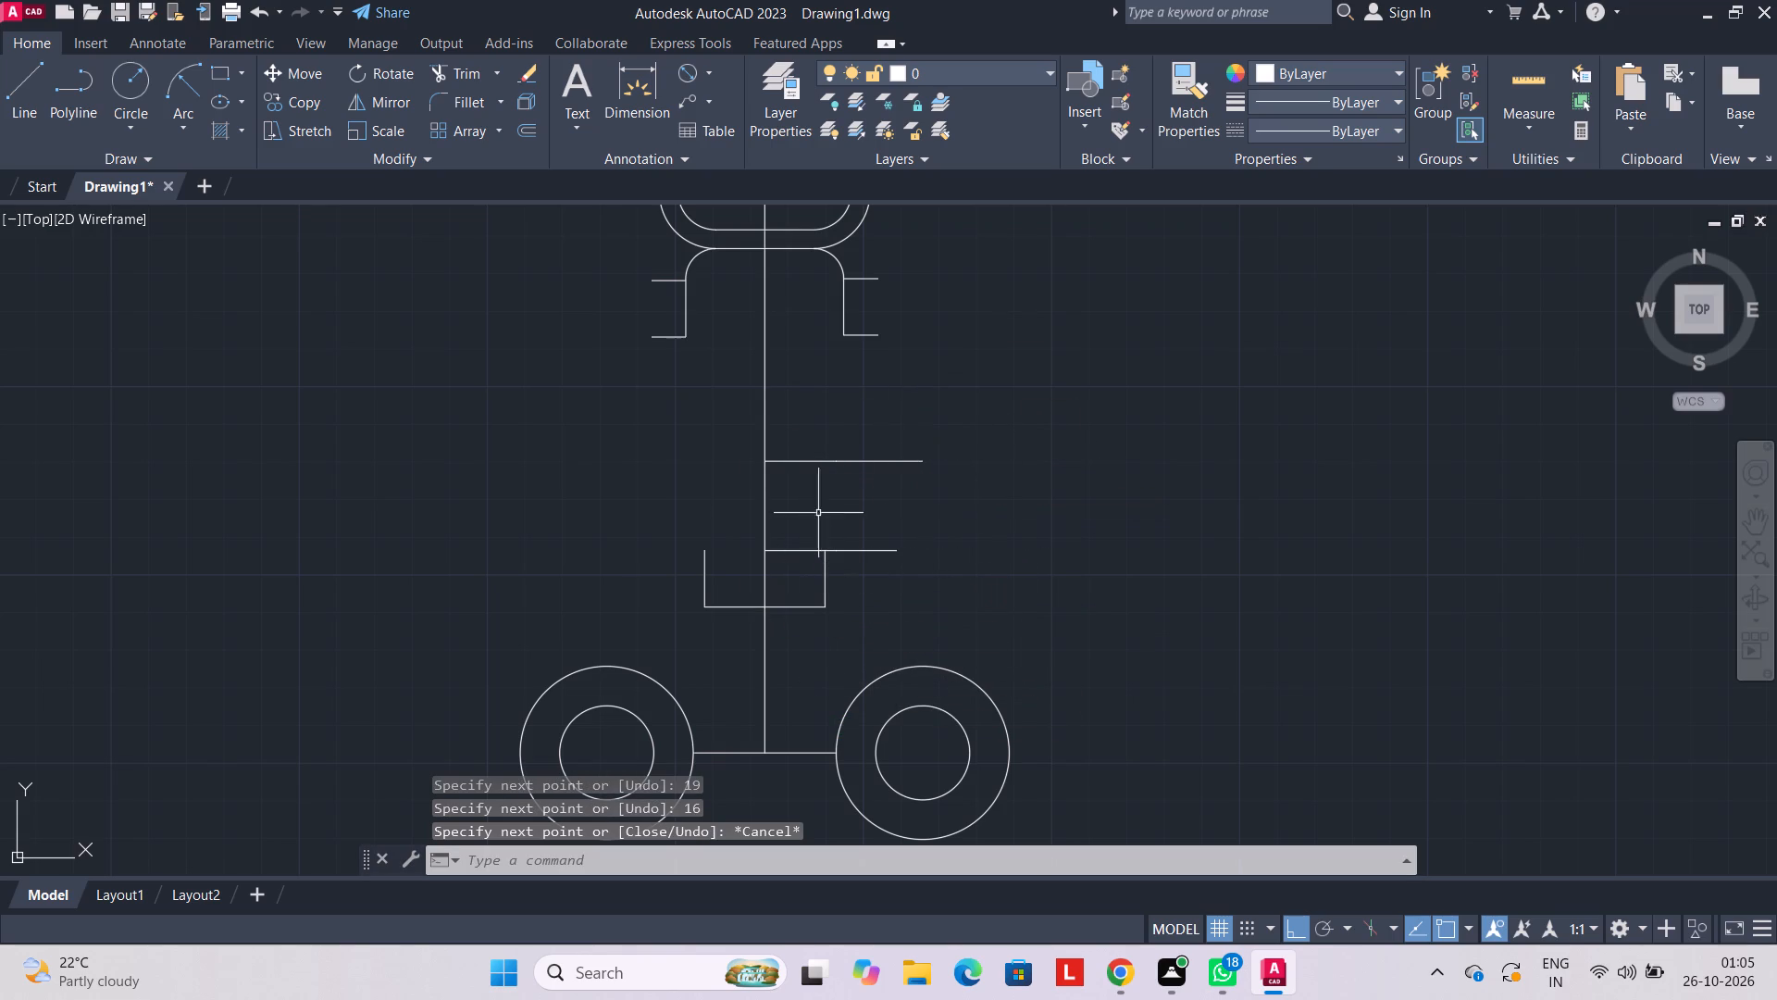
# Trim away the right half of the U-shape's bottom line, between the centre line and its right side.
pyautogui.click(471, 74)
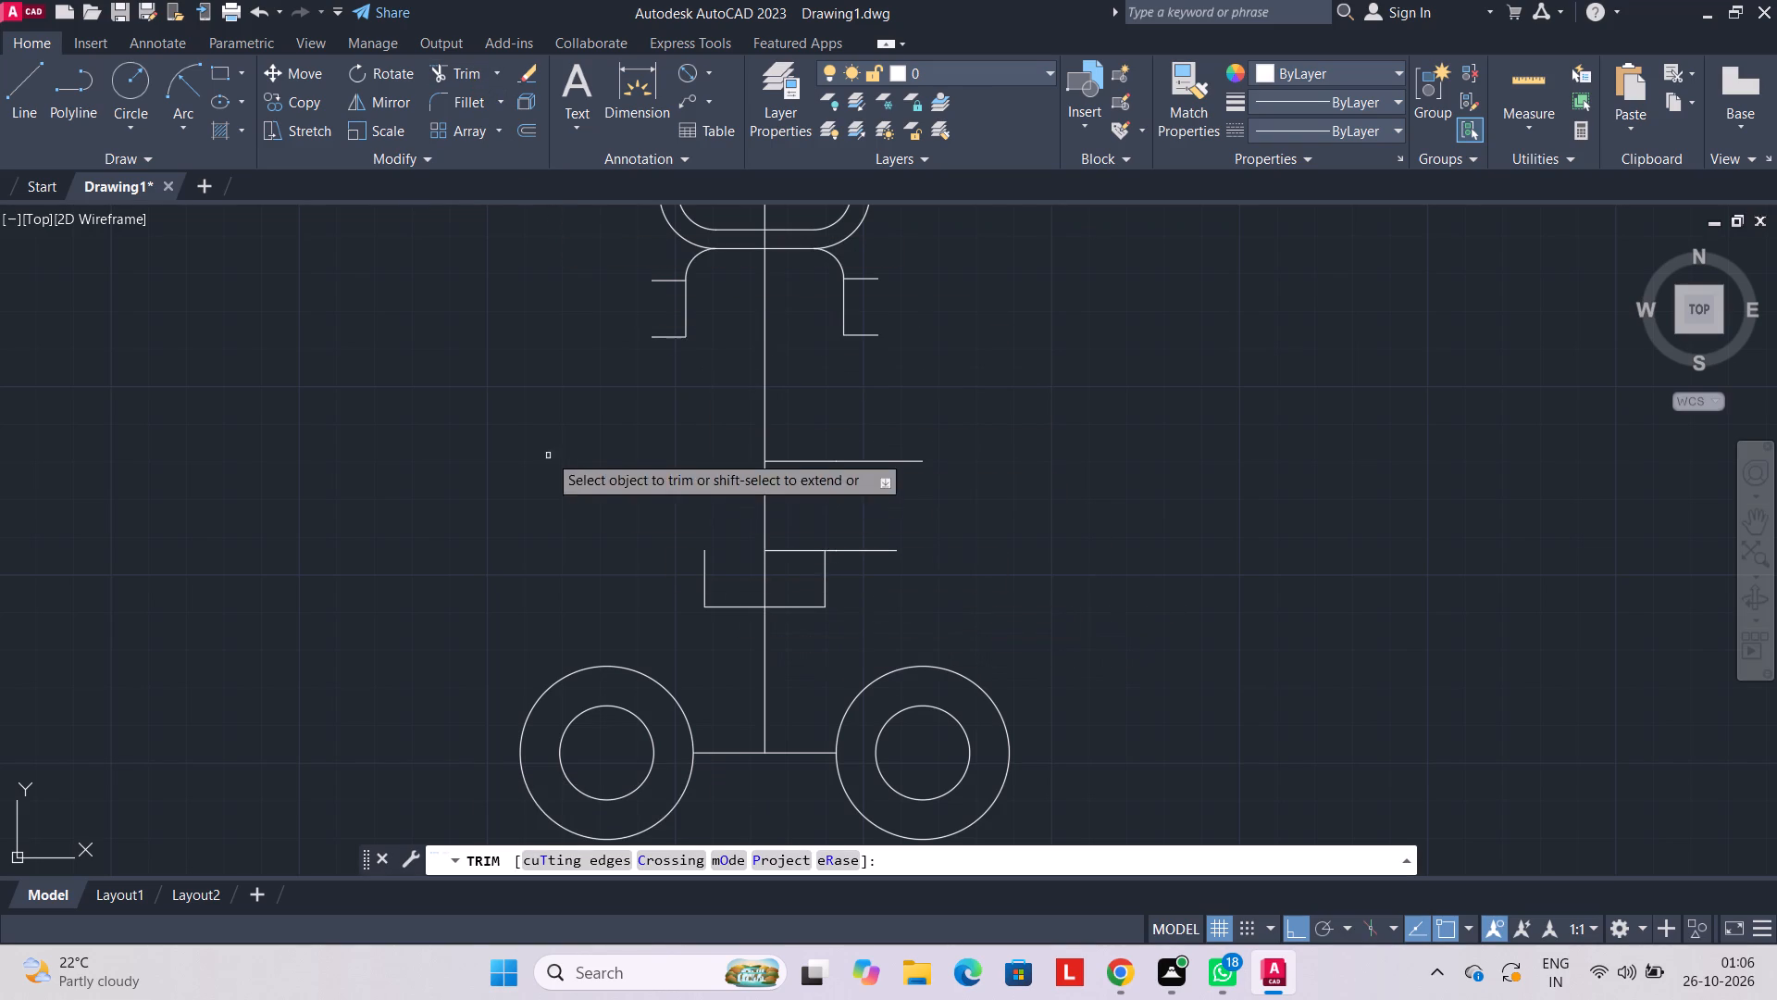
pyautogui.click(785, 605)
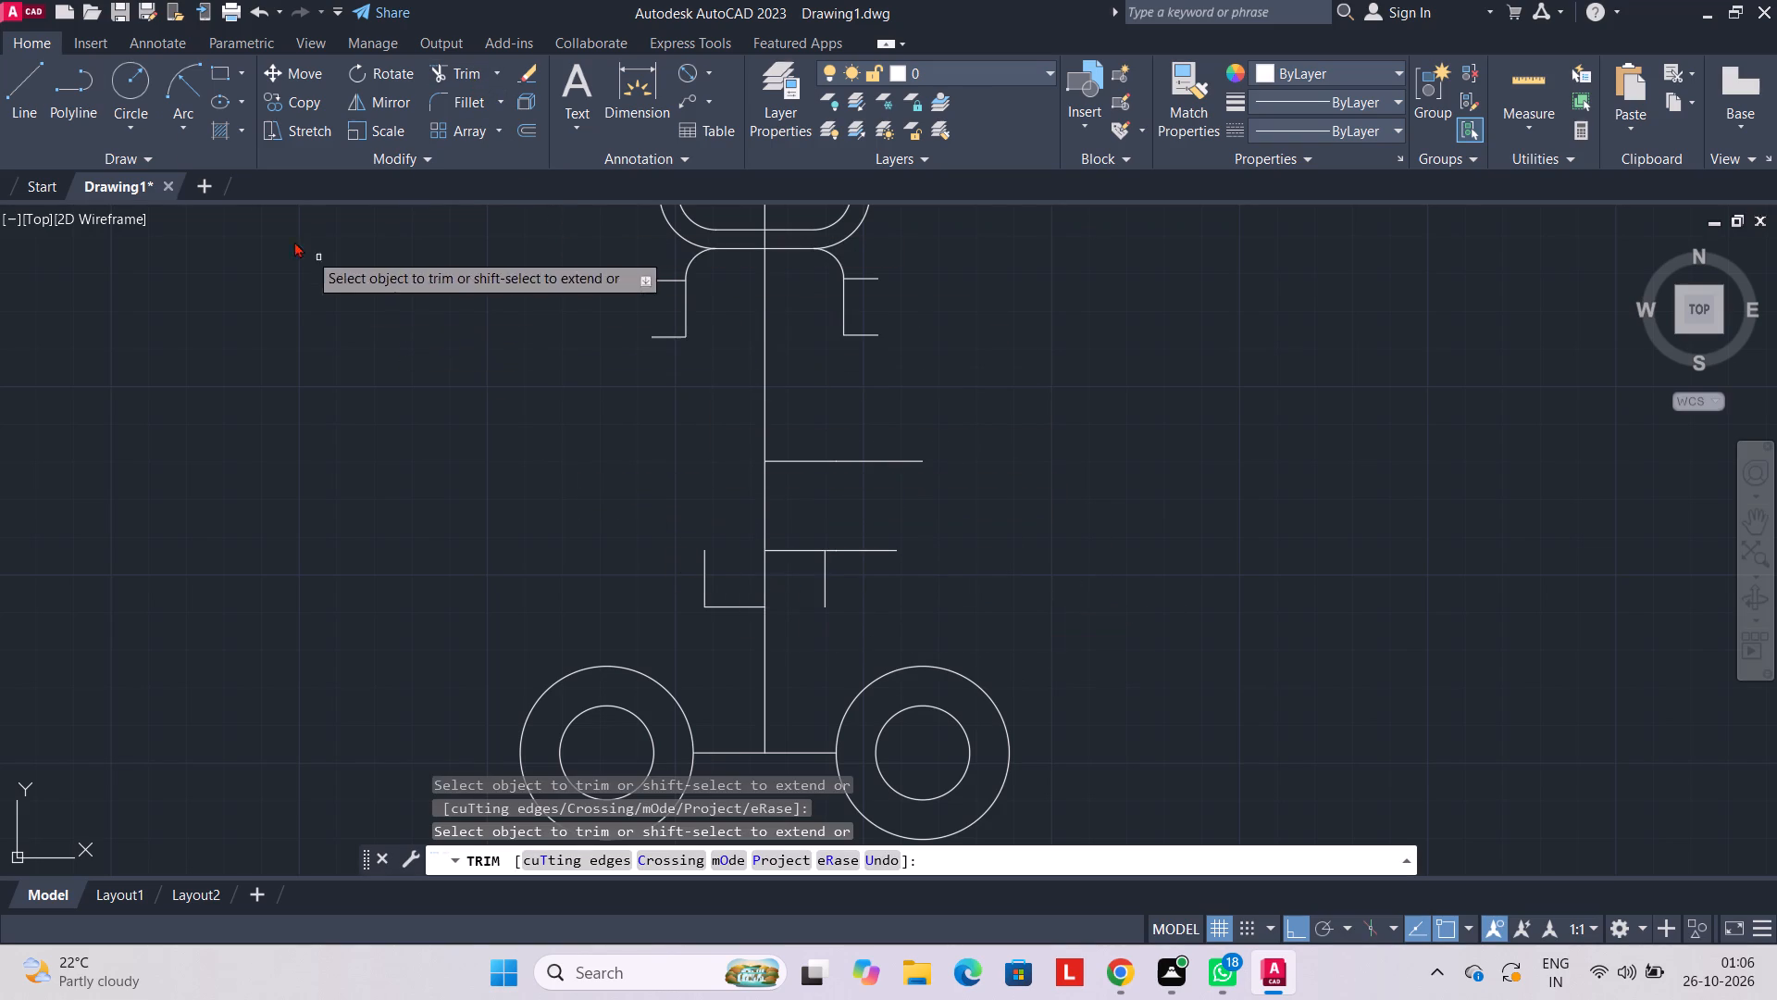
# Draw a horizontal line in 19 and 16 segments rightward from the centre line at the U-shape's bottom level.
pyautogui.click(37, 69)
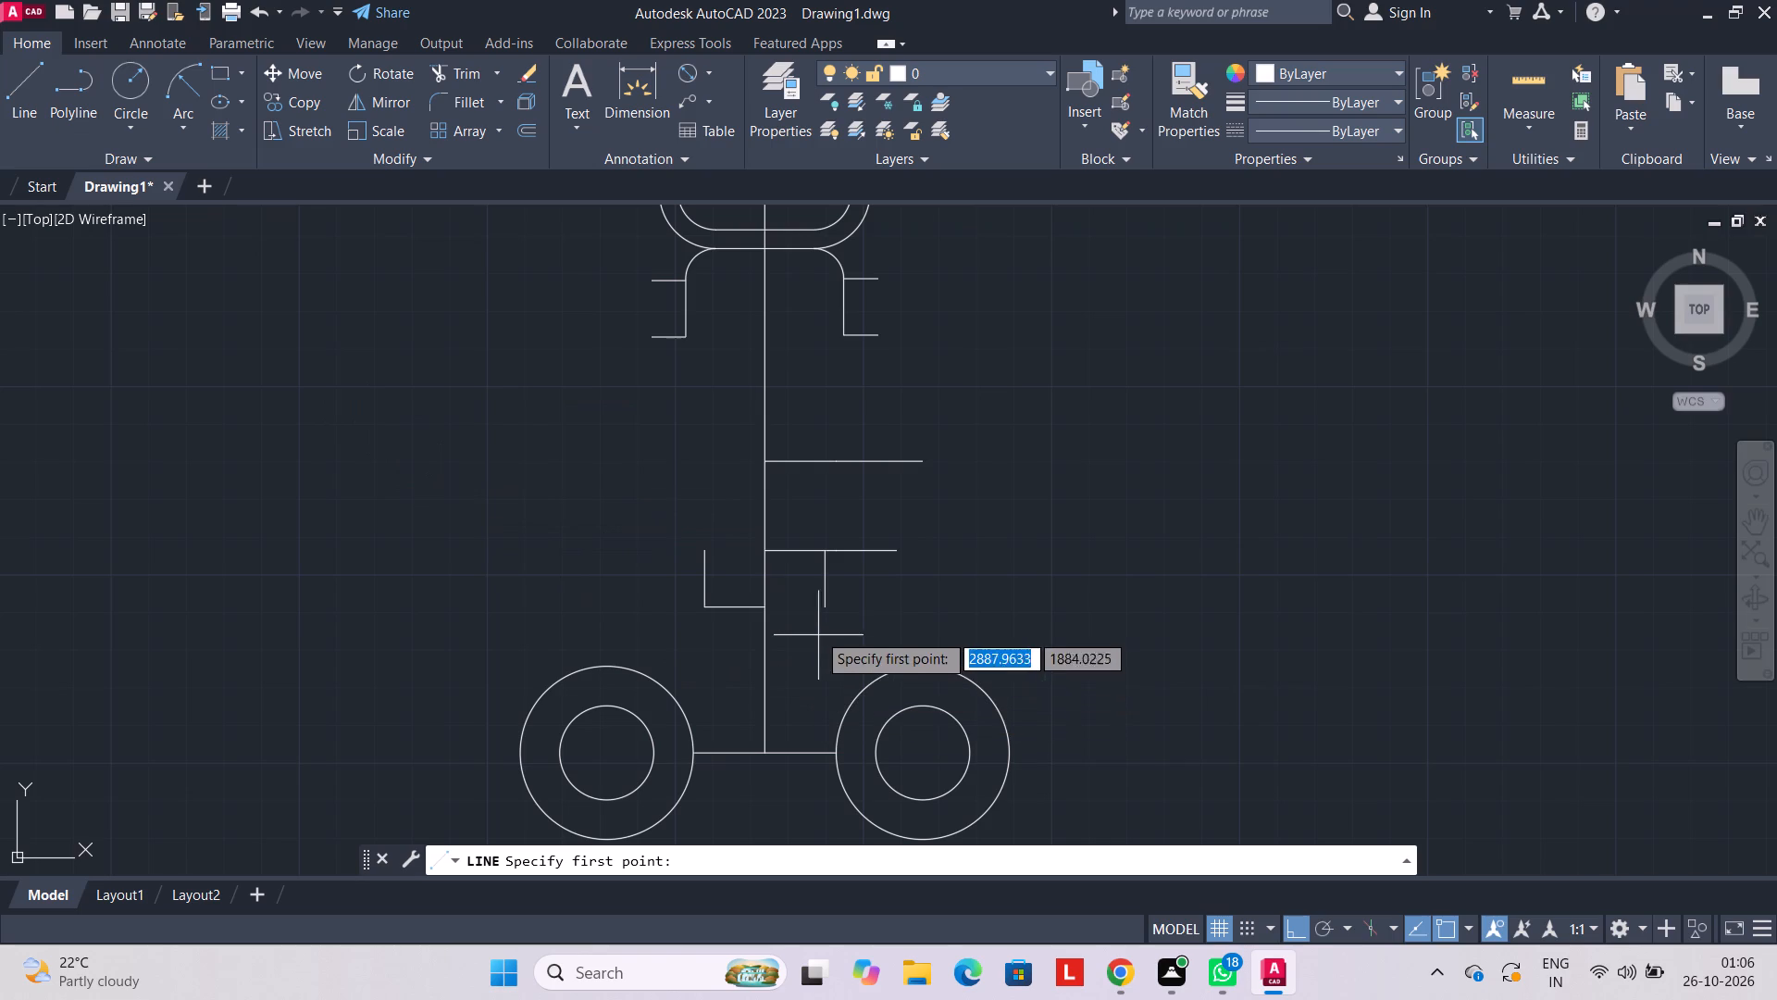
pyautogui.click(763, 609)
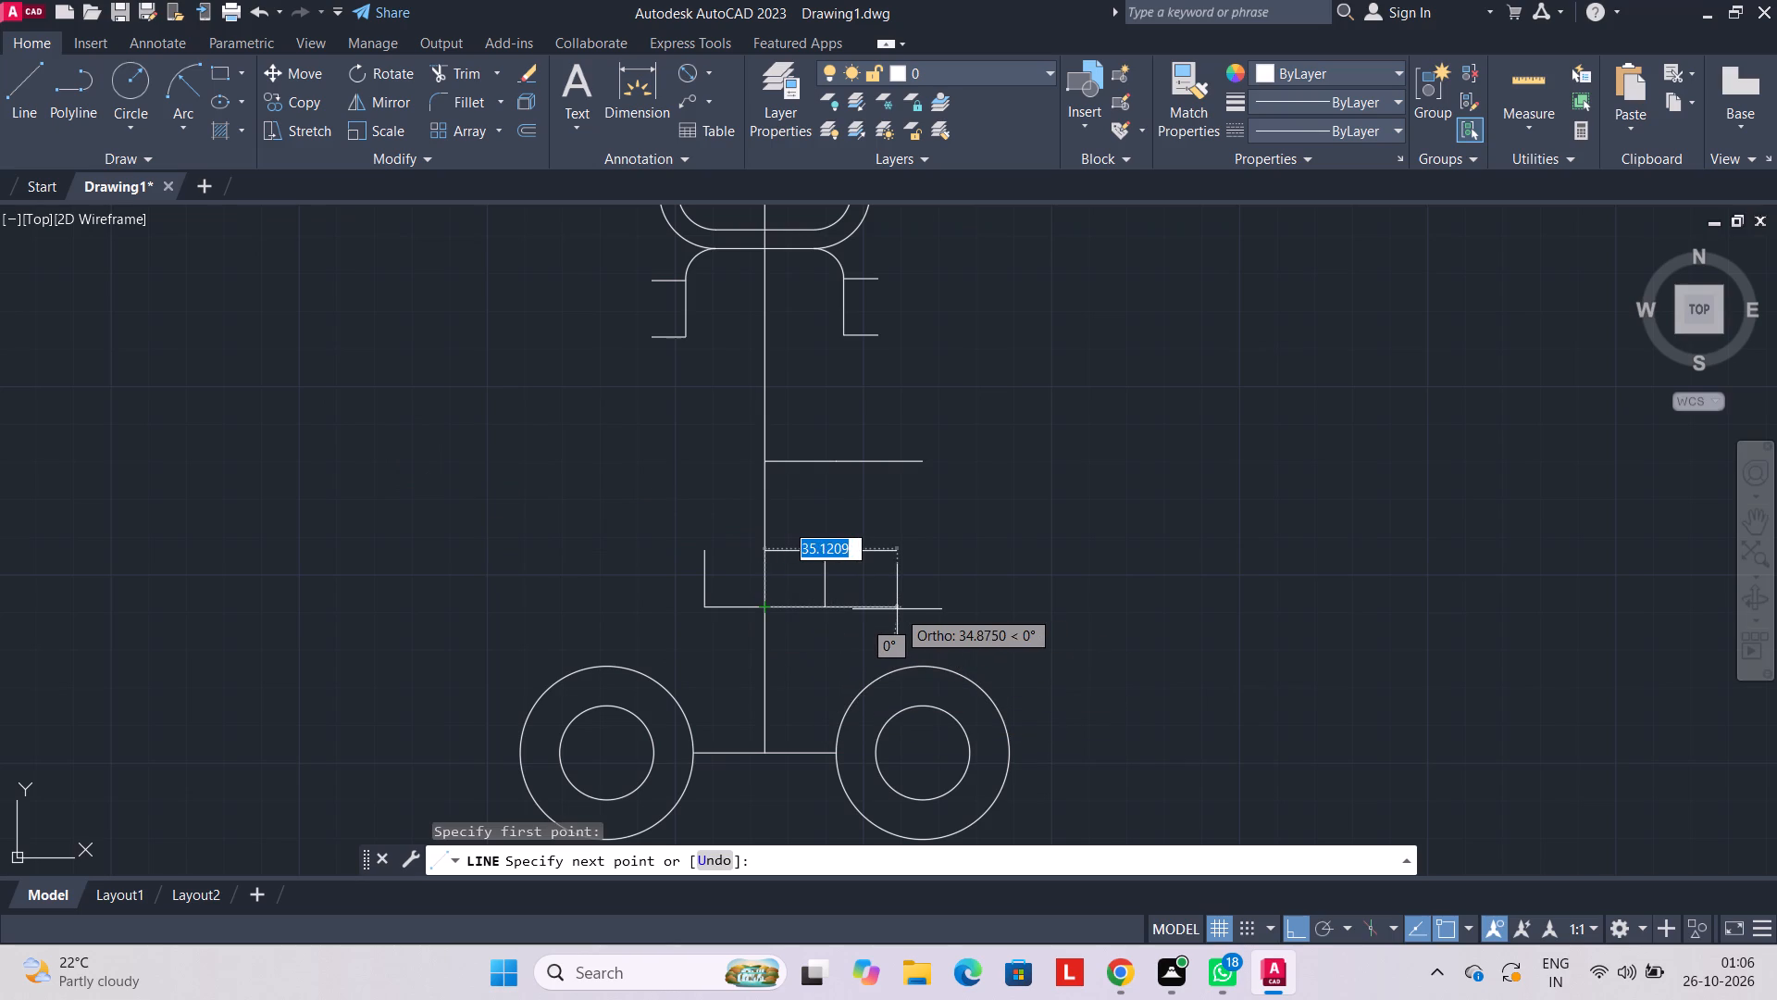
pyautogui.write('19')
pyautogui.press('Return')
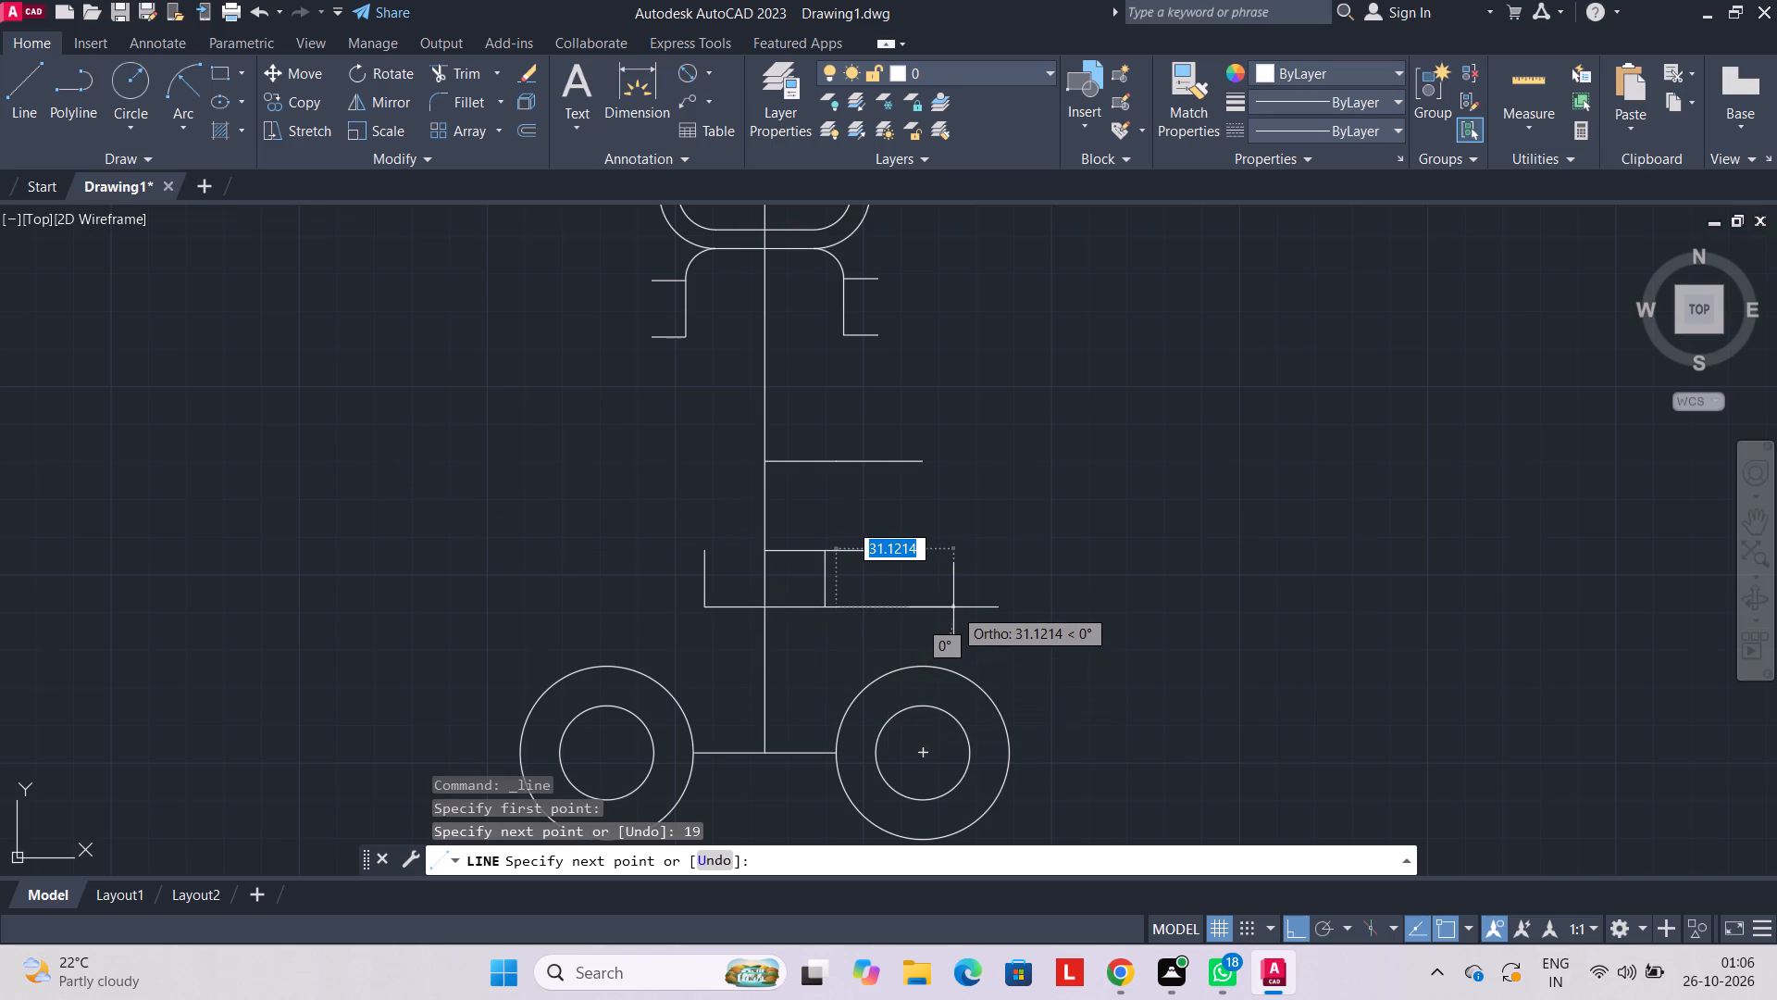
pyautogui.write('16')
pyautogui.press('Return')
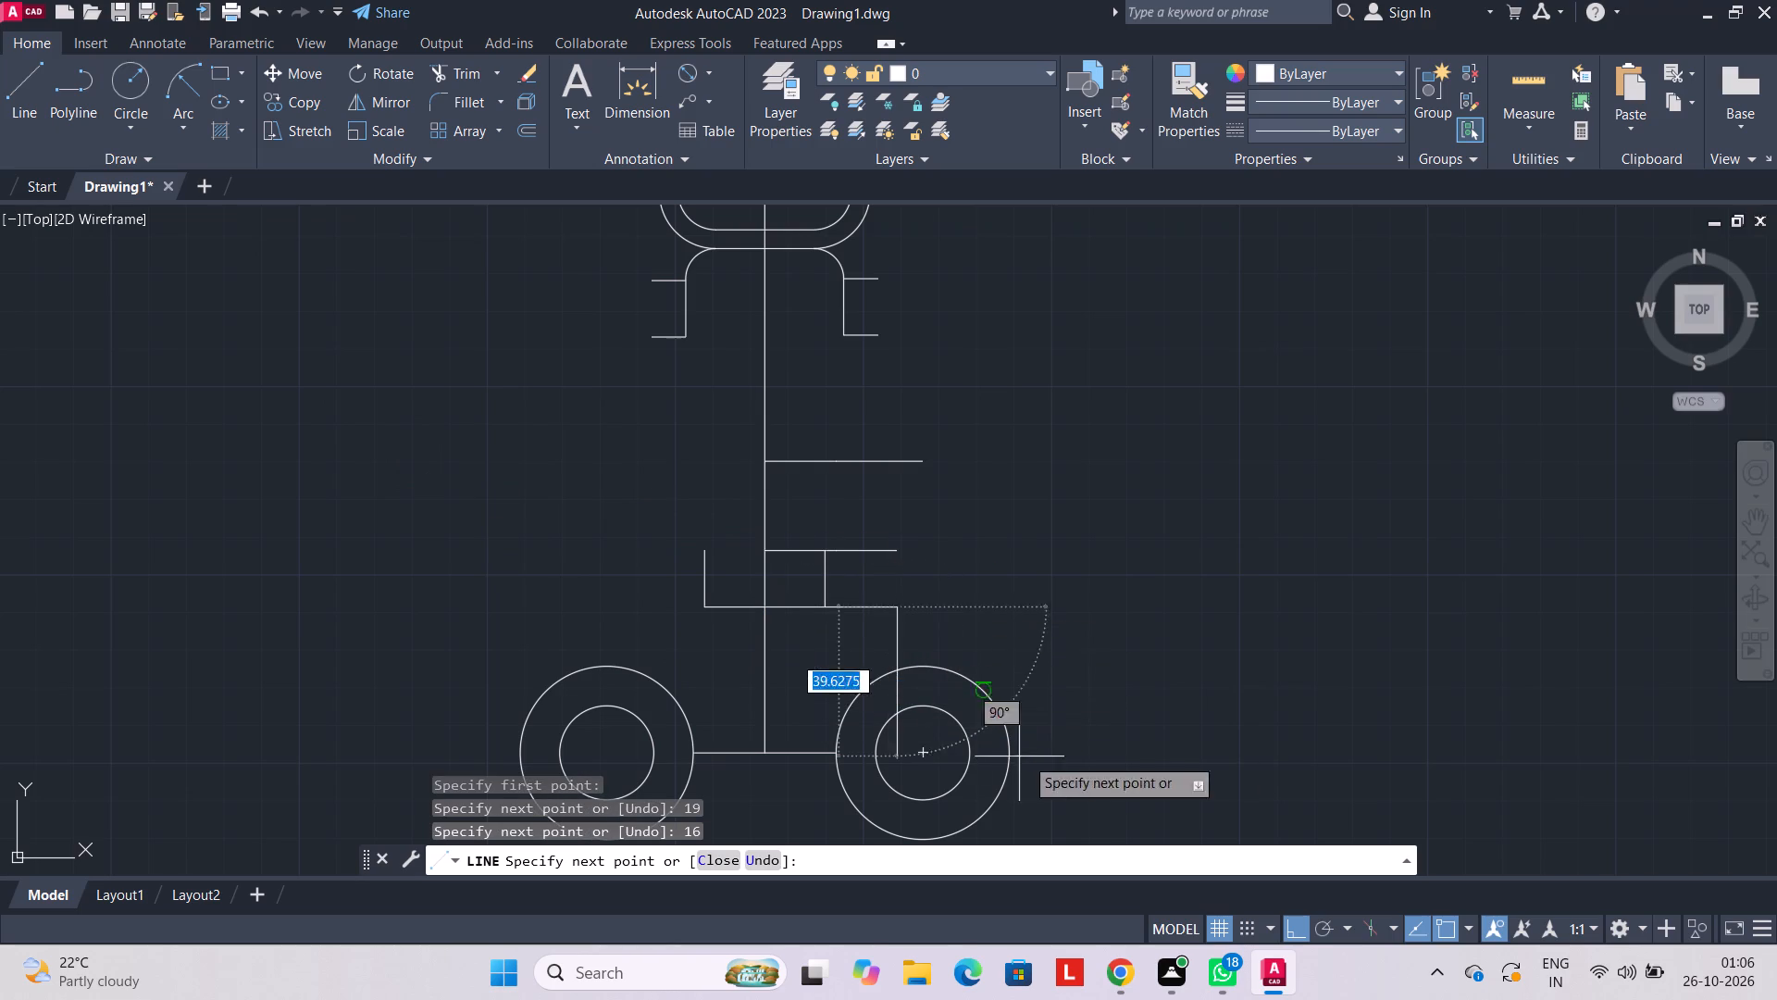
pyautogui.press('Escape')
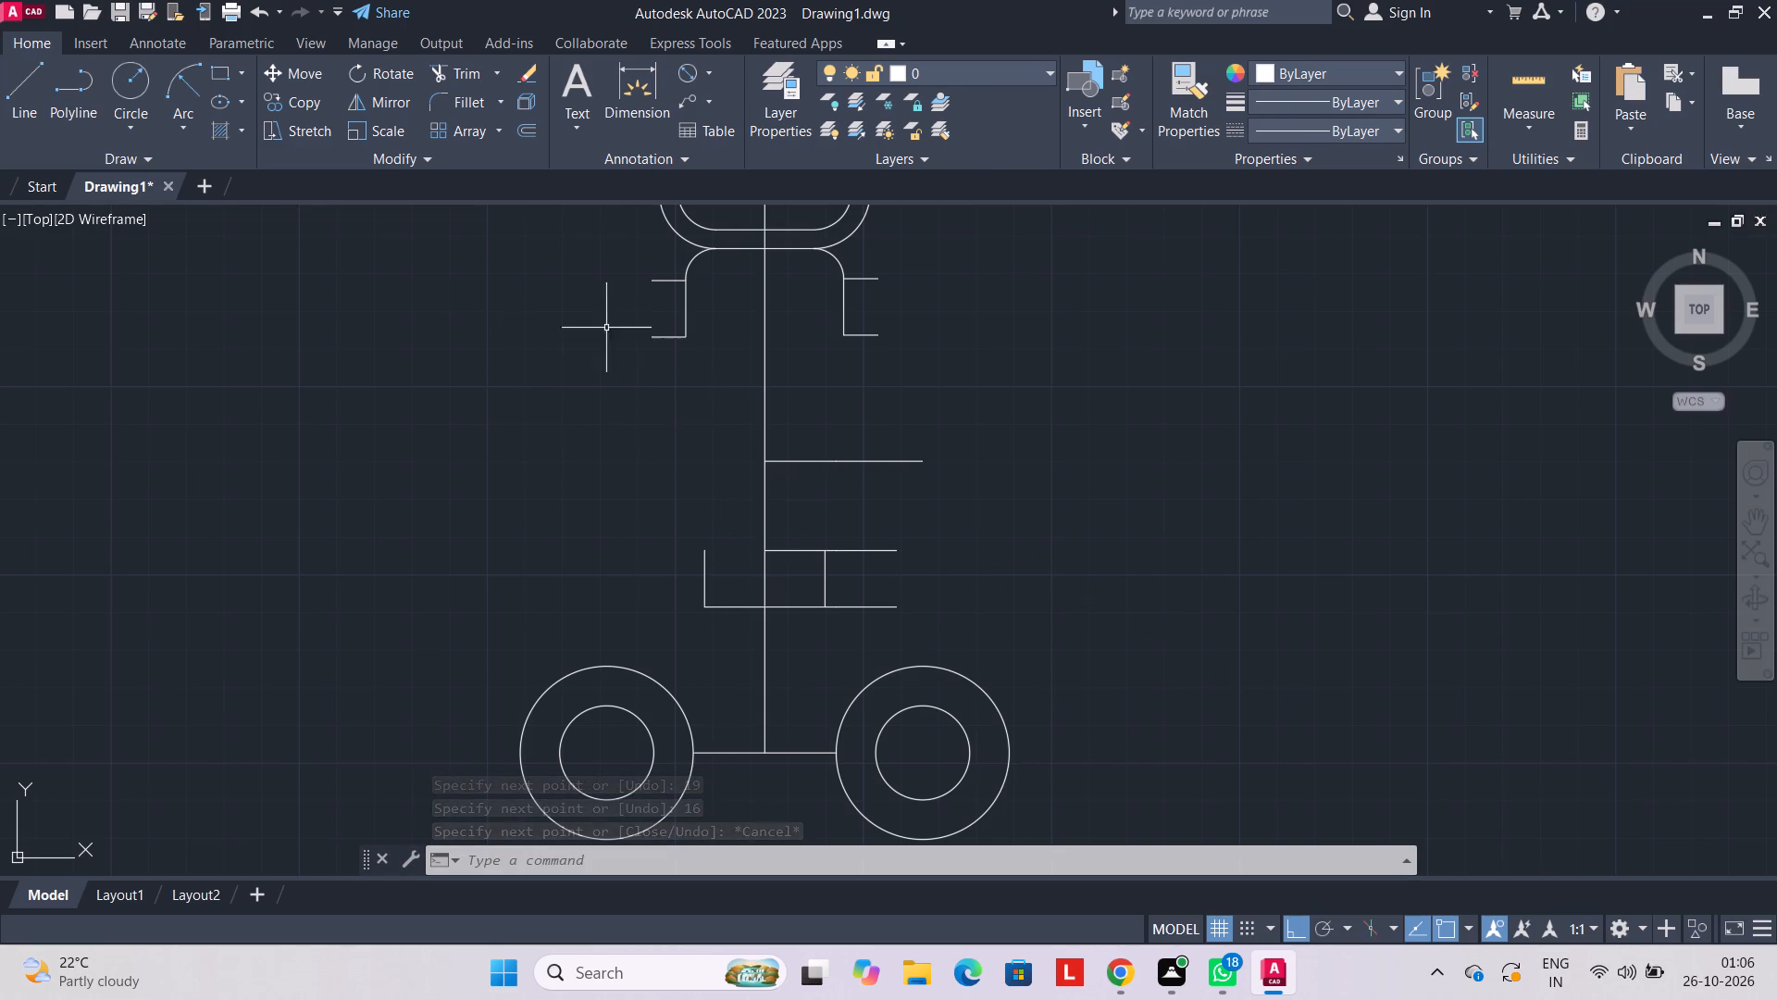
# Trim away the U-shape's right vertical side between the two horizontal construction lines.
pyautogui.click(474, 77)
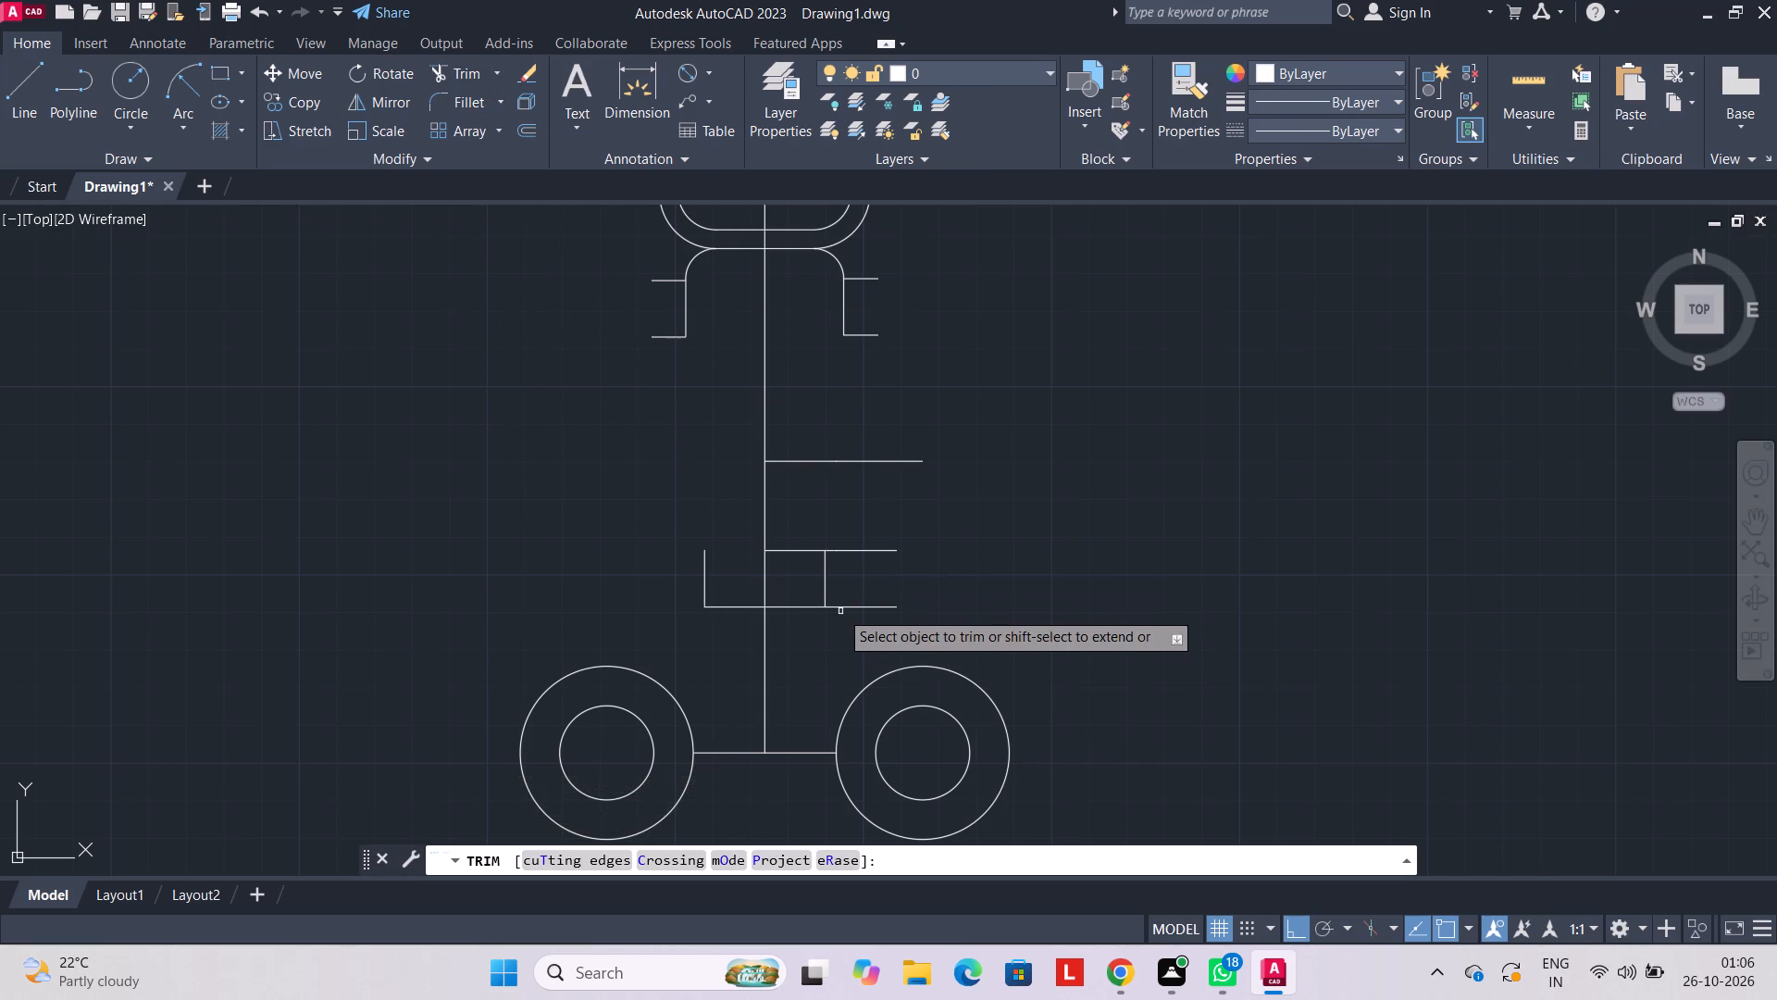
pyautogui.click(823, 589)
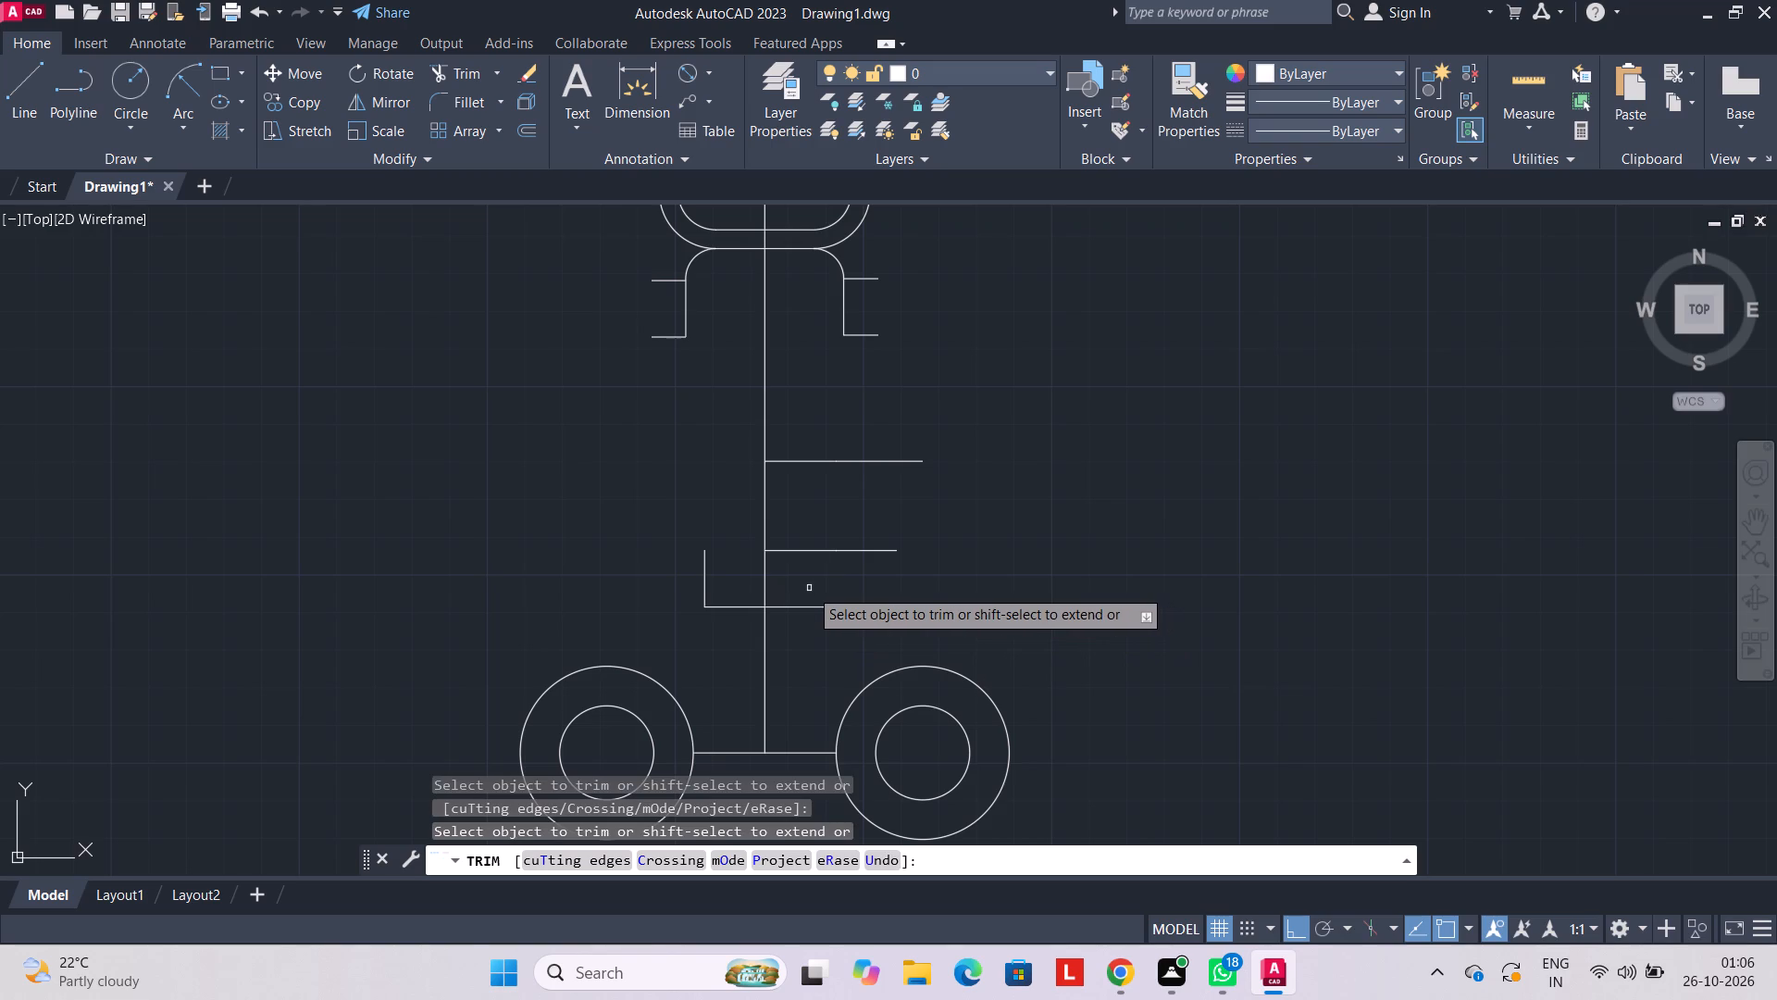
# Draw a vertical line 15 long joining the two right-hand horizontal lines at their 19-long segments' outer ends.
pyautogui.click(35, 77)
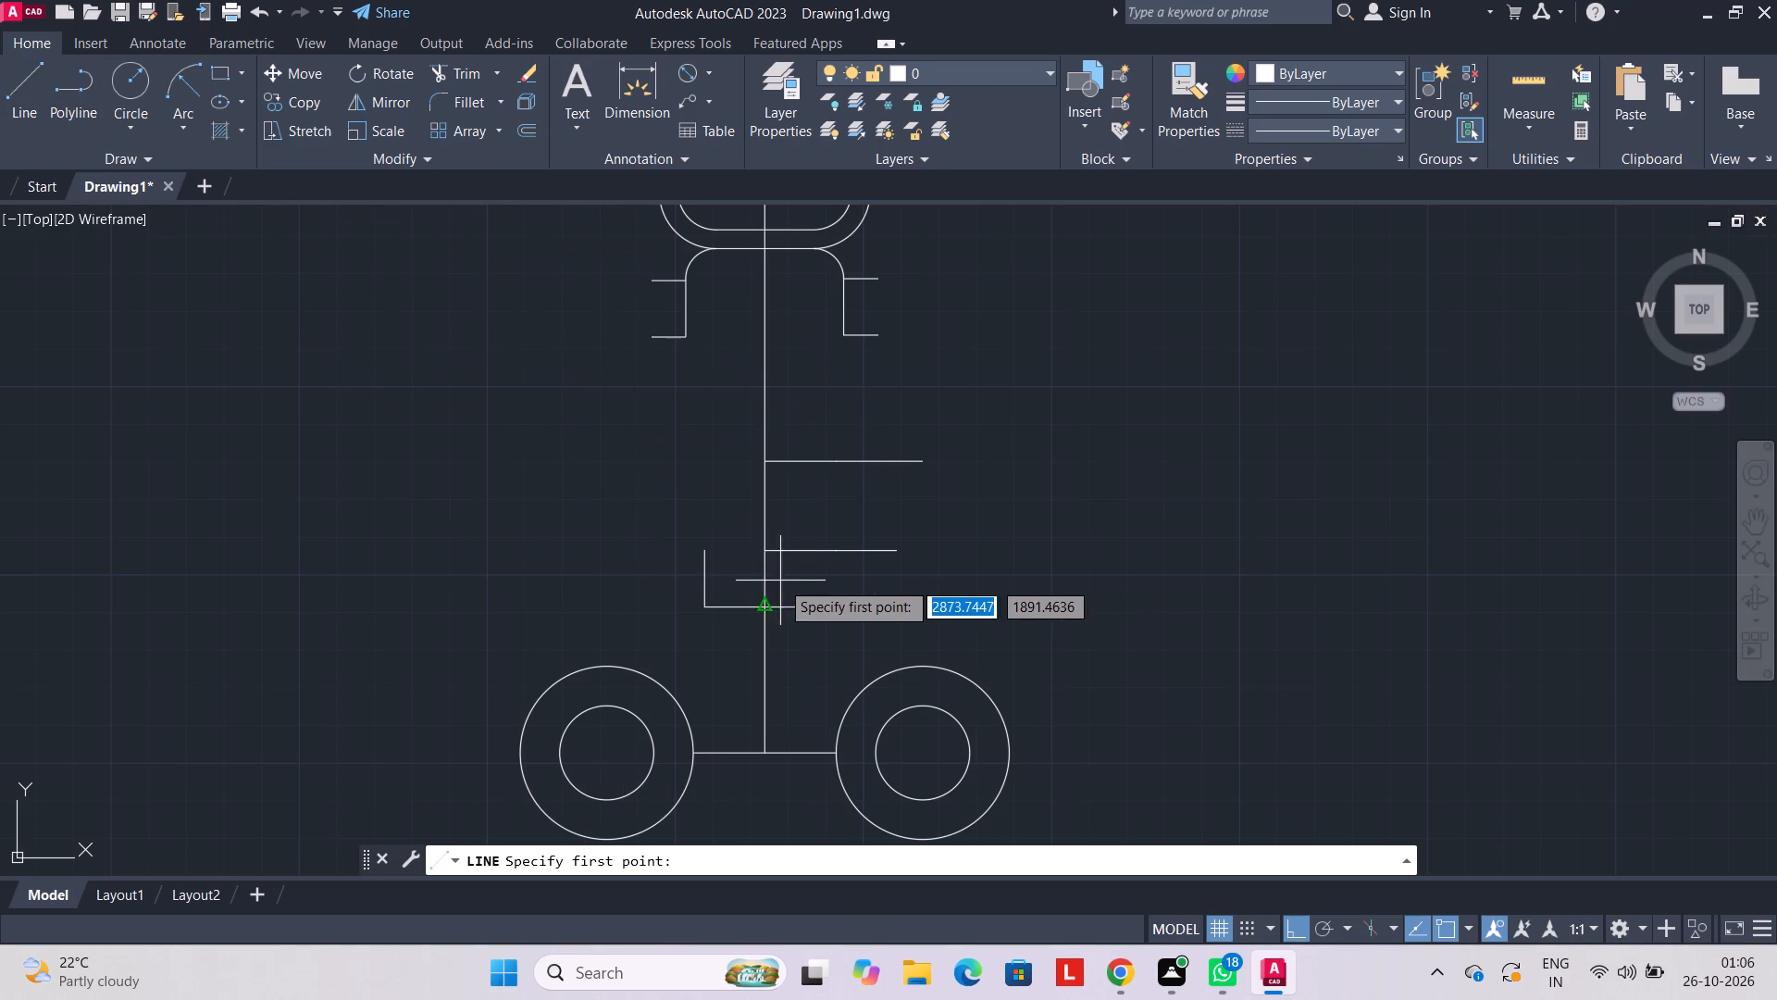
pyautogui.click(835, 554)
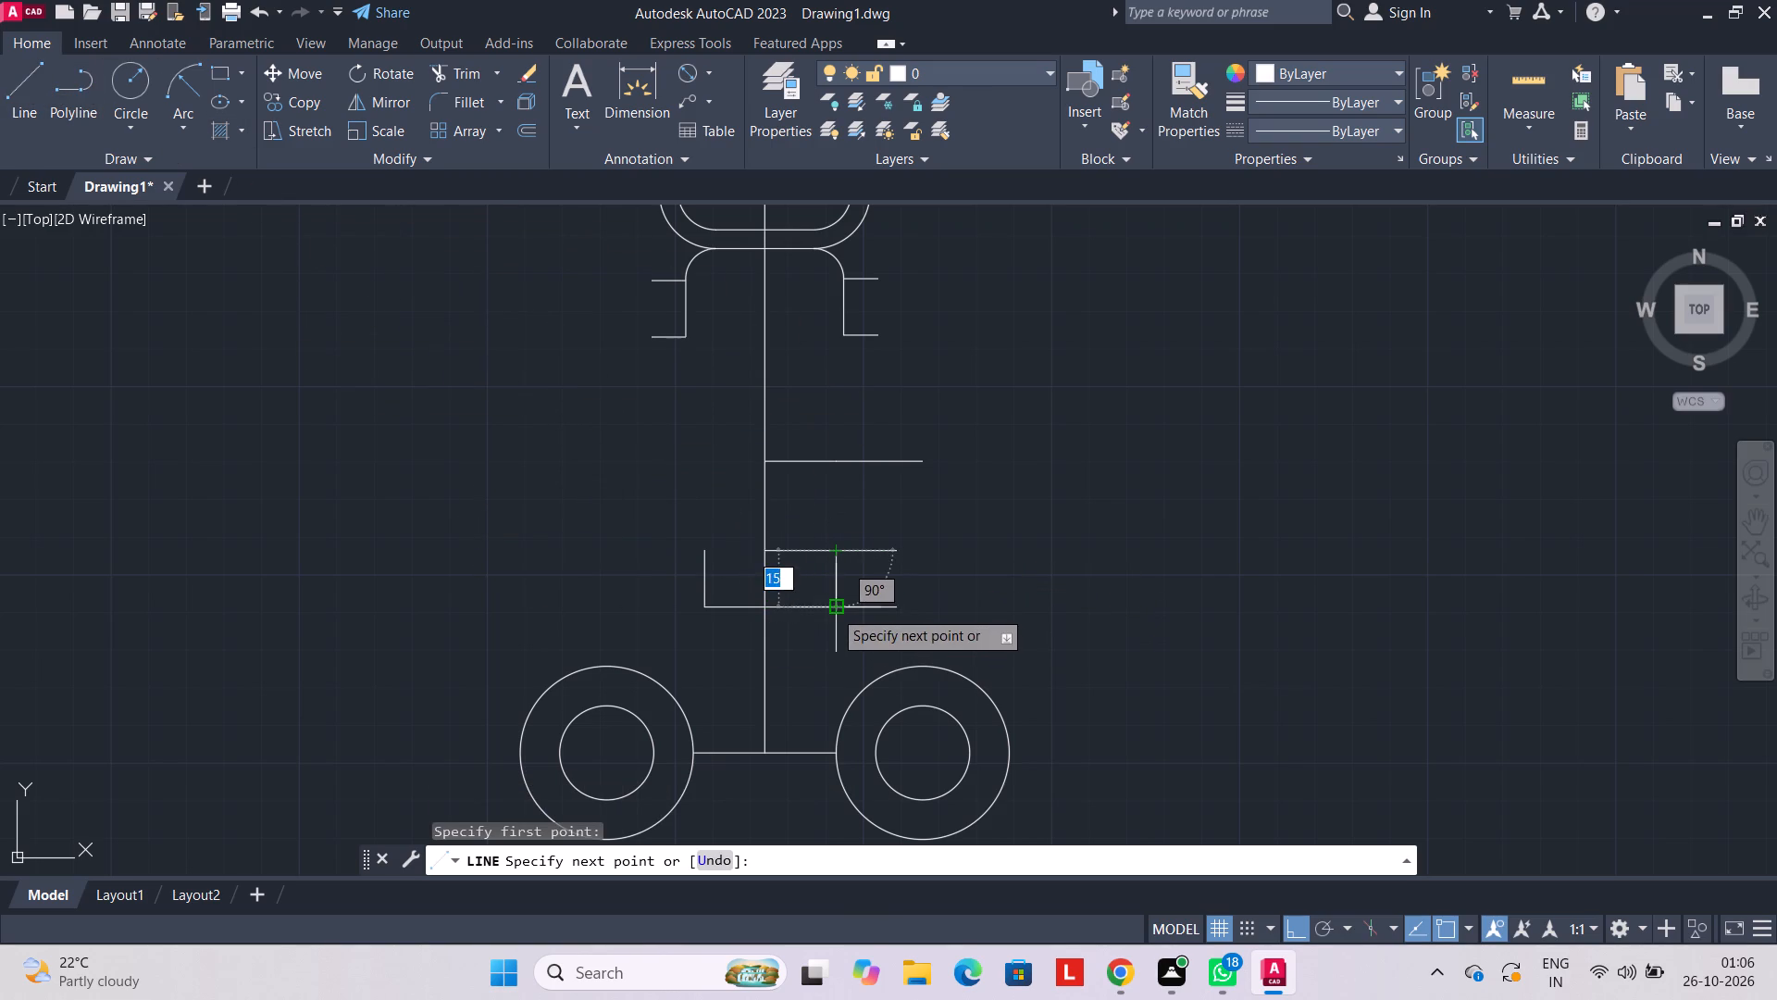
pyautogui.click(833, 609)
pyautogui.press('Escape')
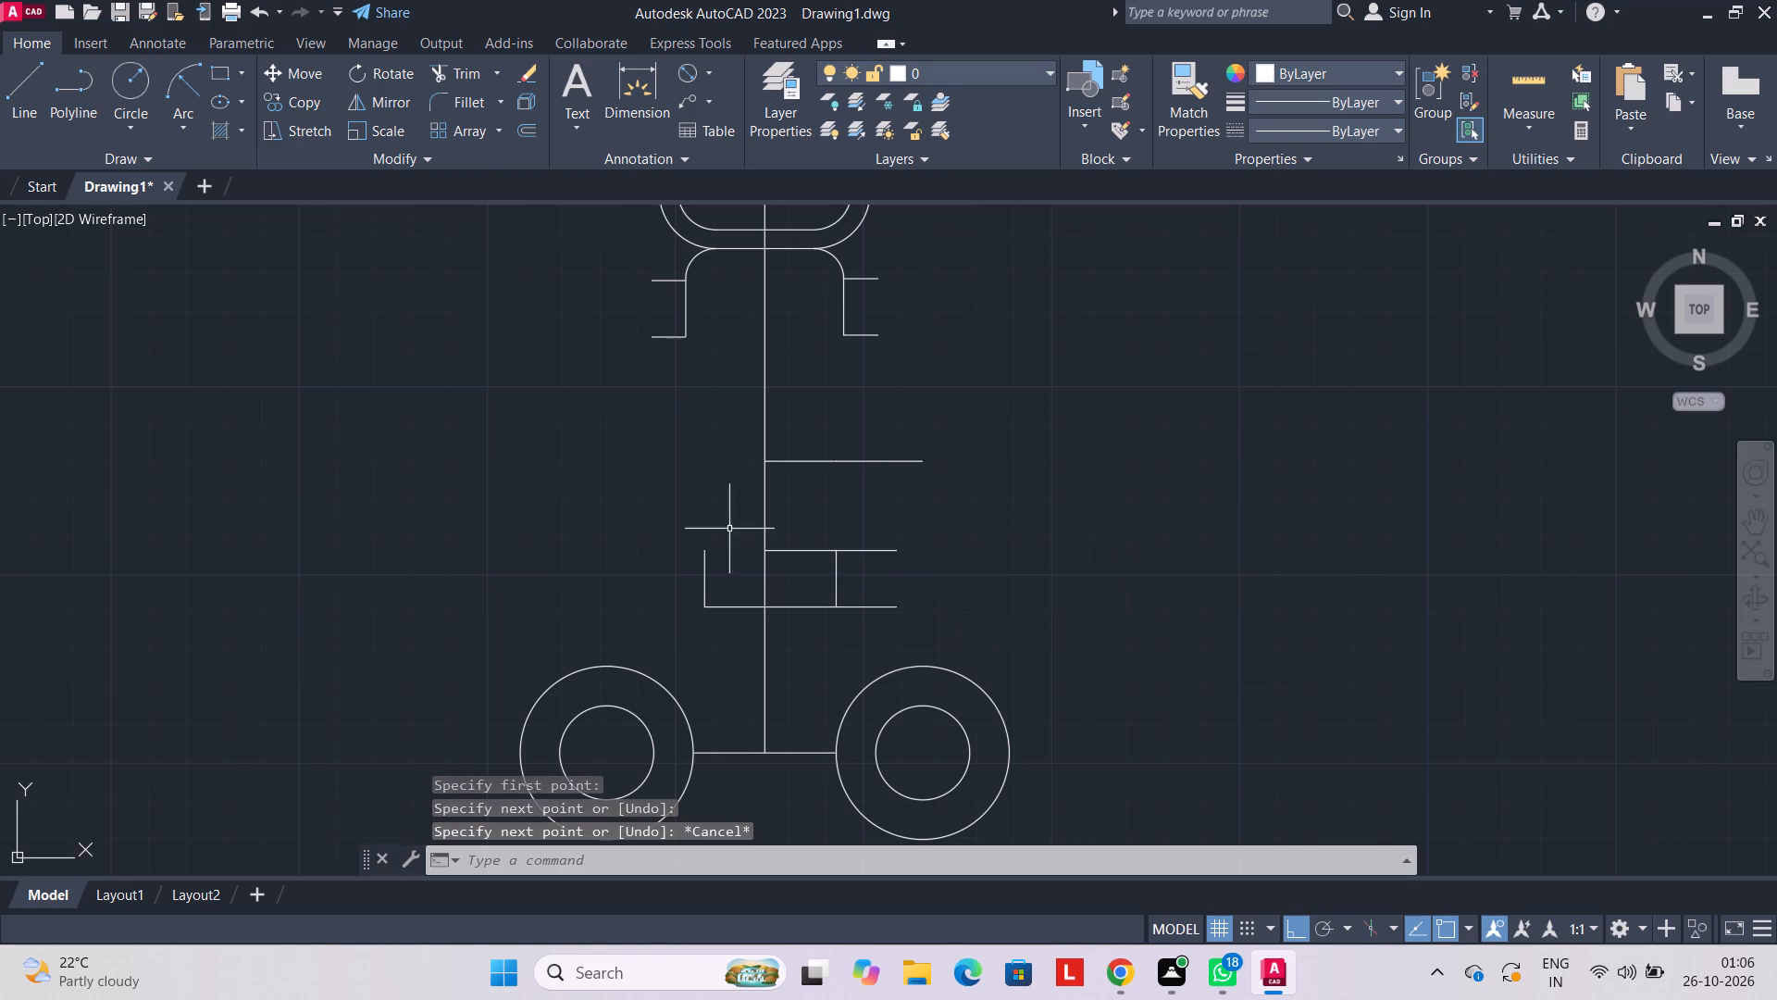
# Trim away the U-shape's left vertical side and the left half of its bottom line.
pyautogui.click(18, 69)
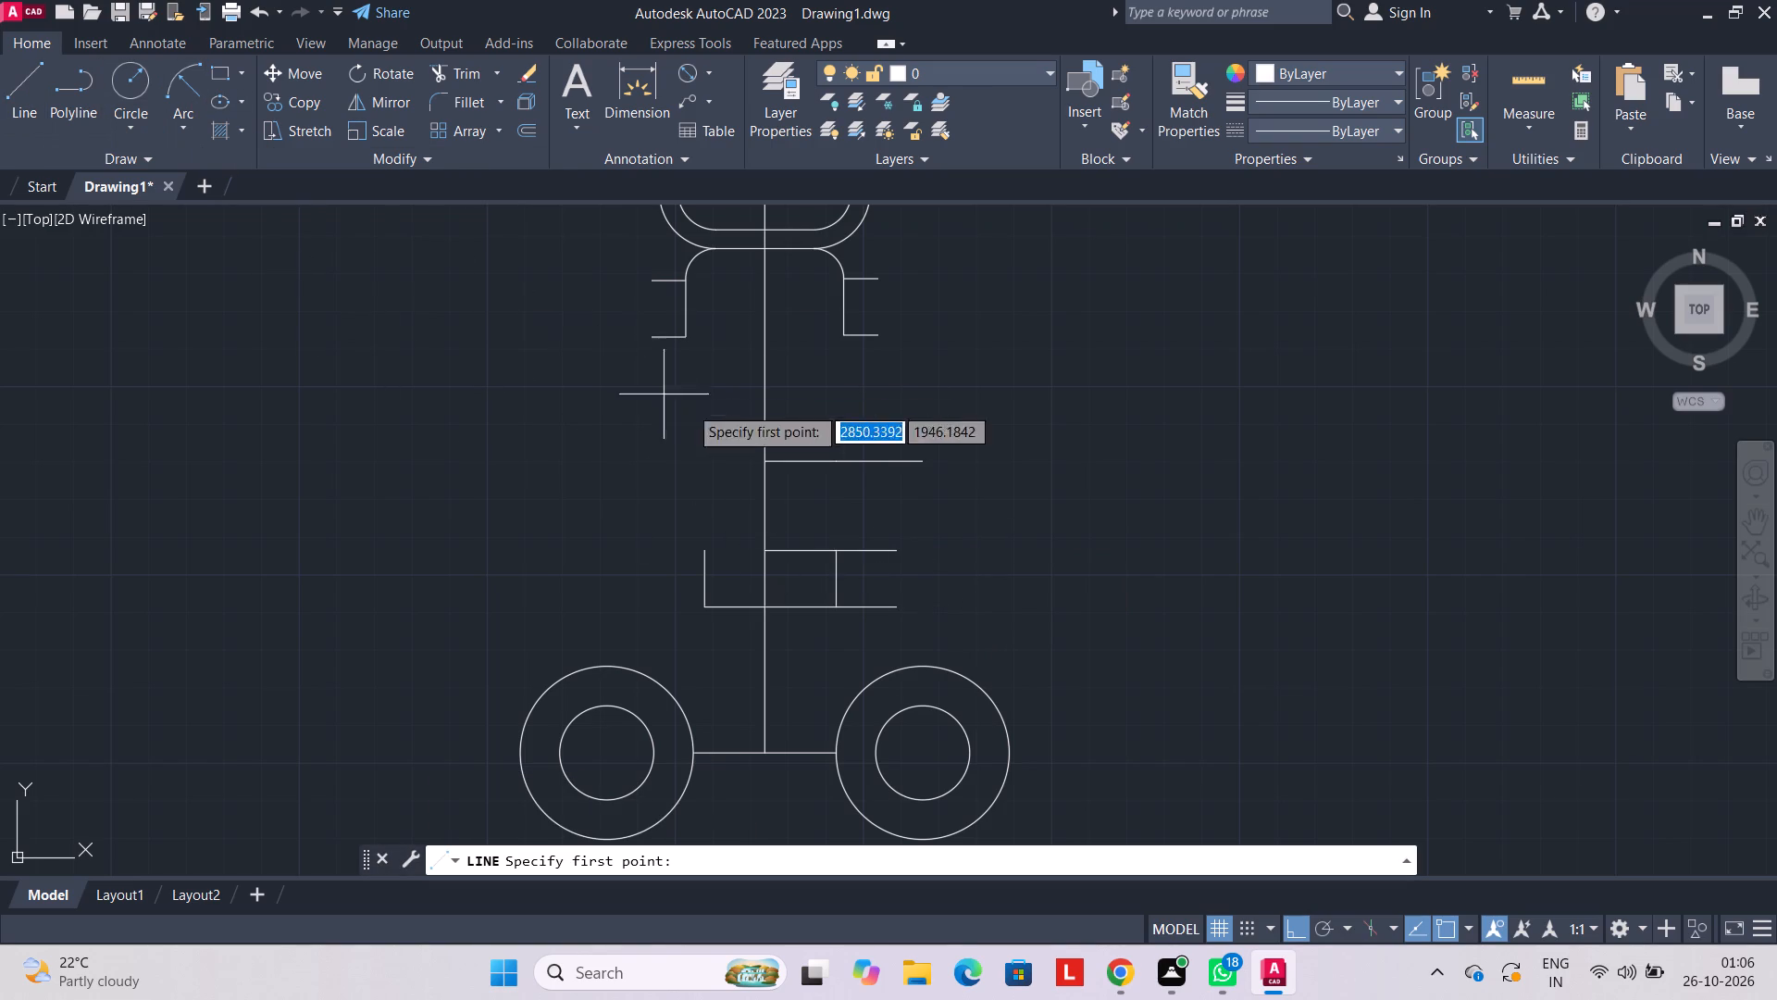
pyautogui.click(468, 67)
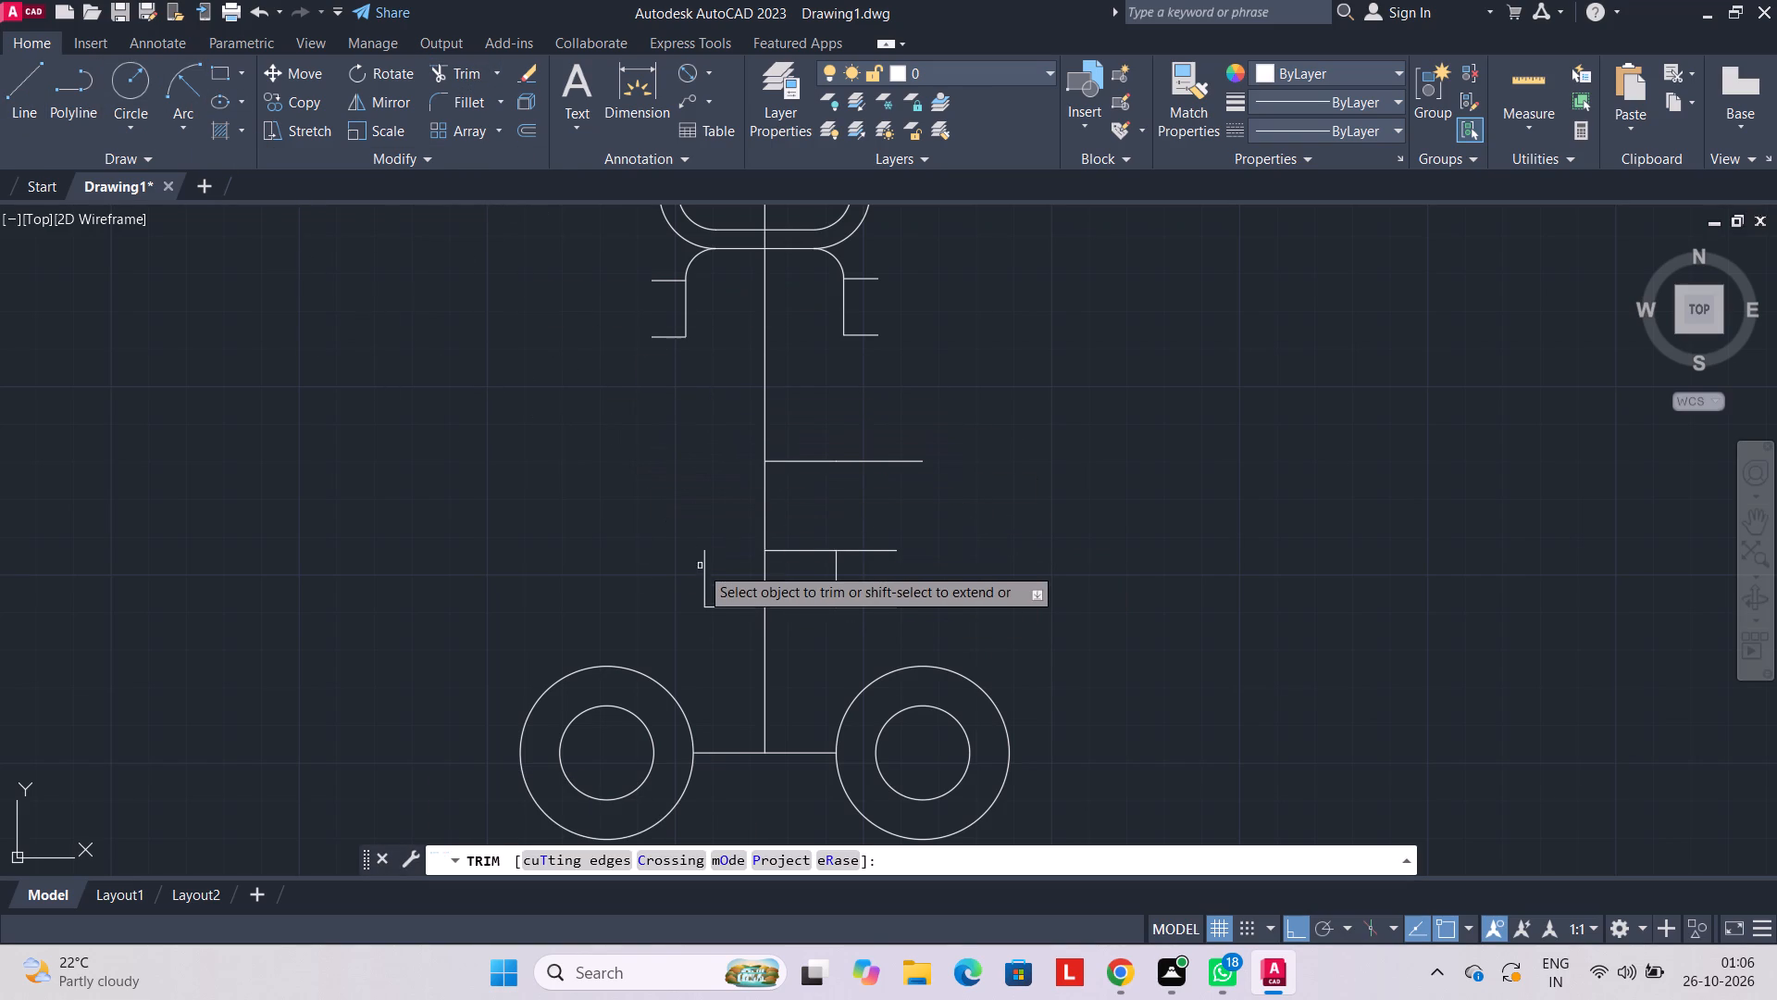
pyautogui.click(702, 577)
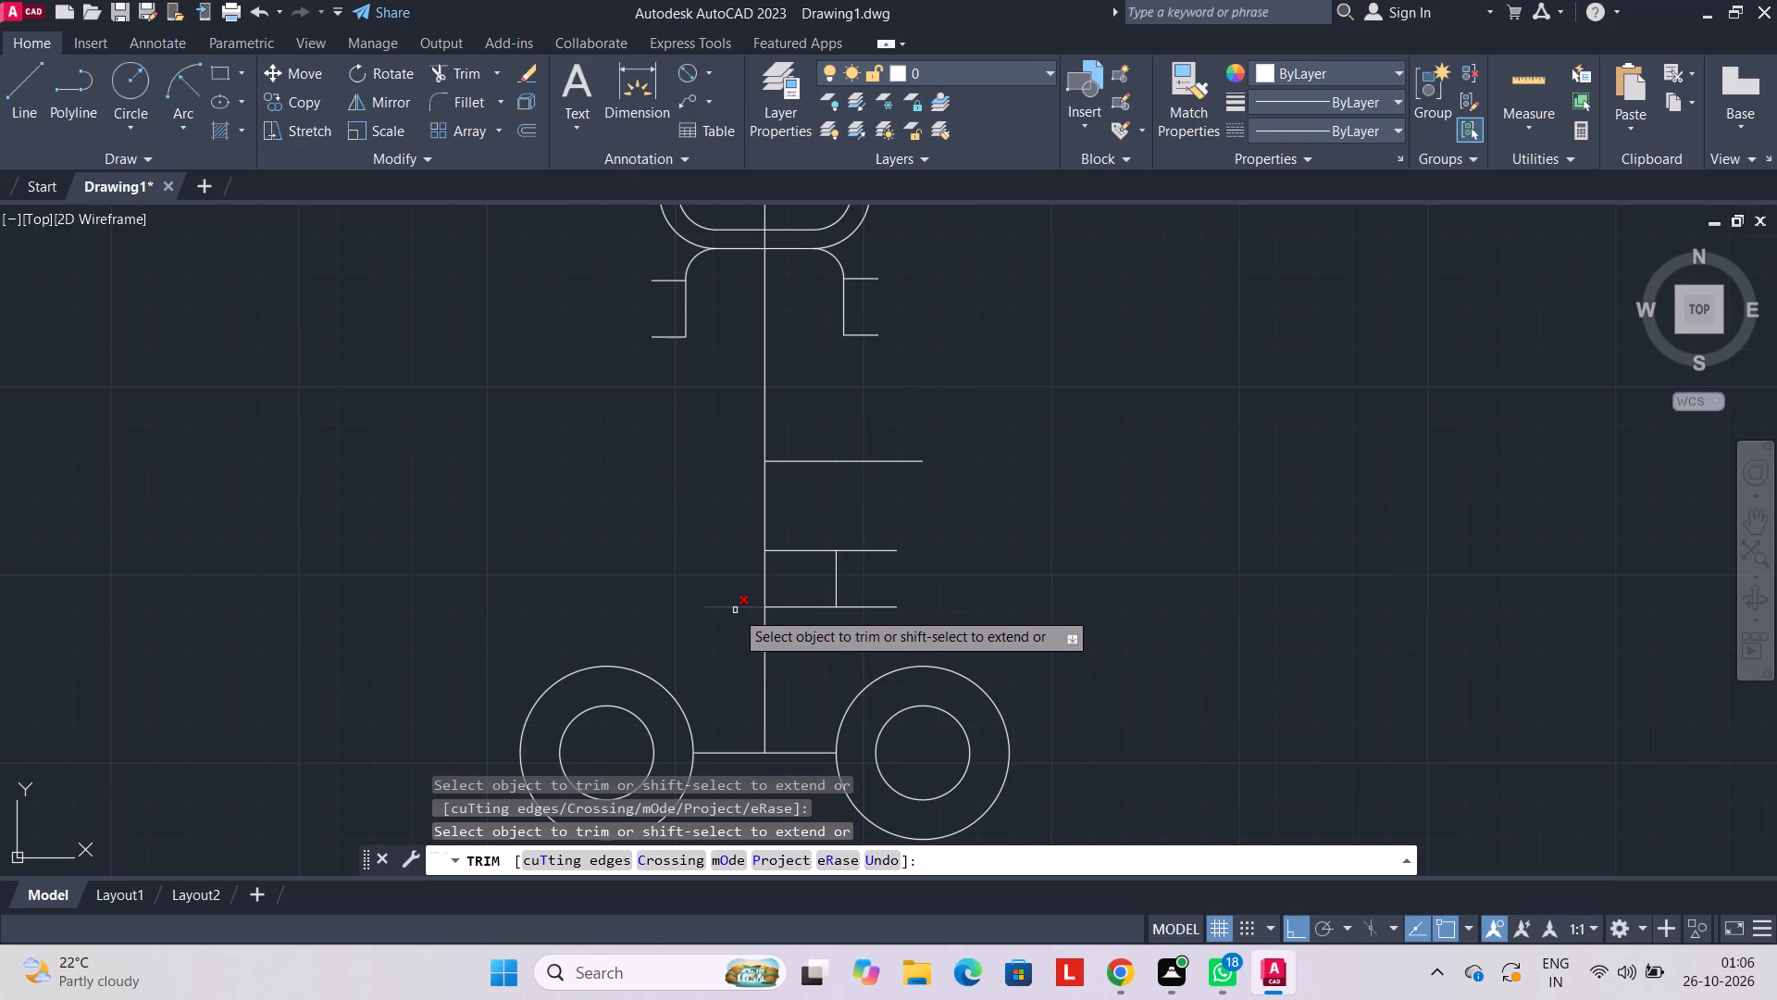
pyautogui.click(735, 610)
# Draw a horizontal line in 19 and 16 segments leftward from the centre line, in line with the lower right-hand line.
pyautogui.click(34, 68)
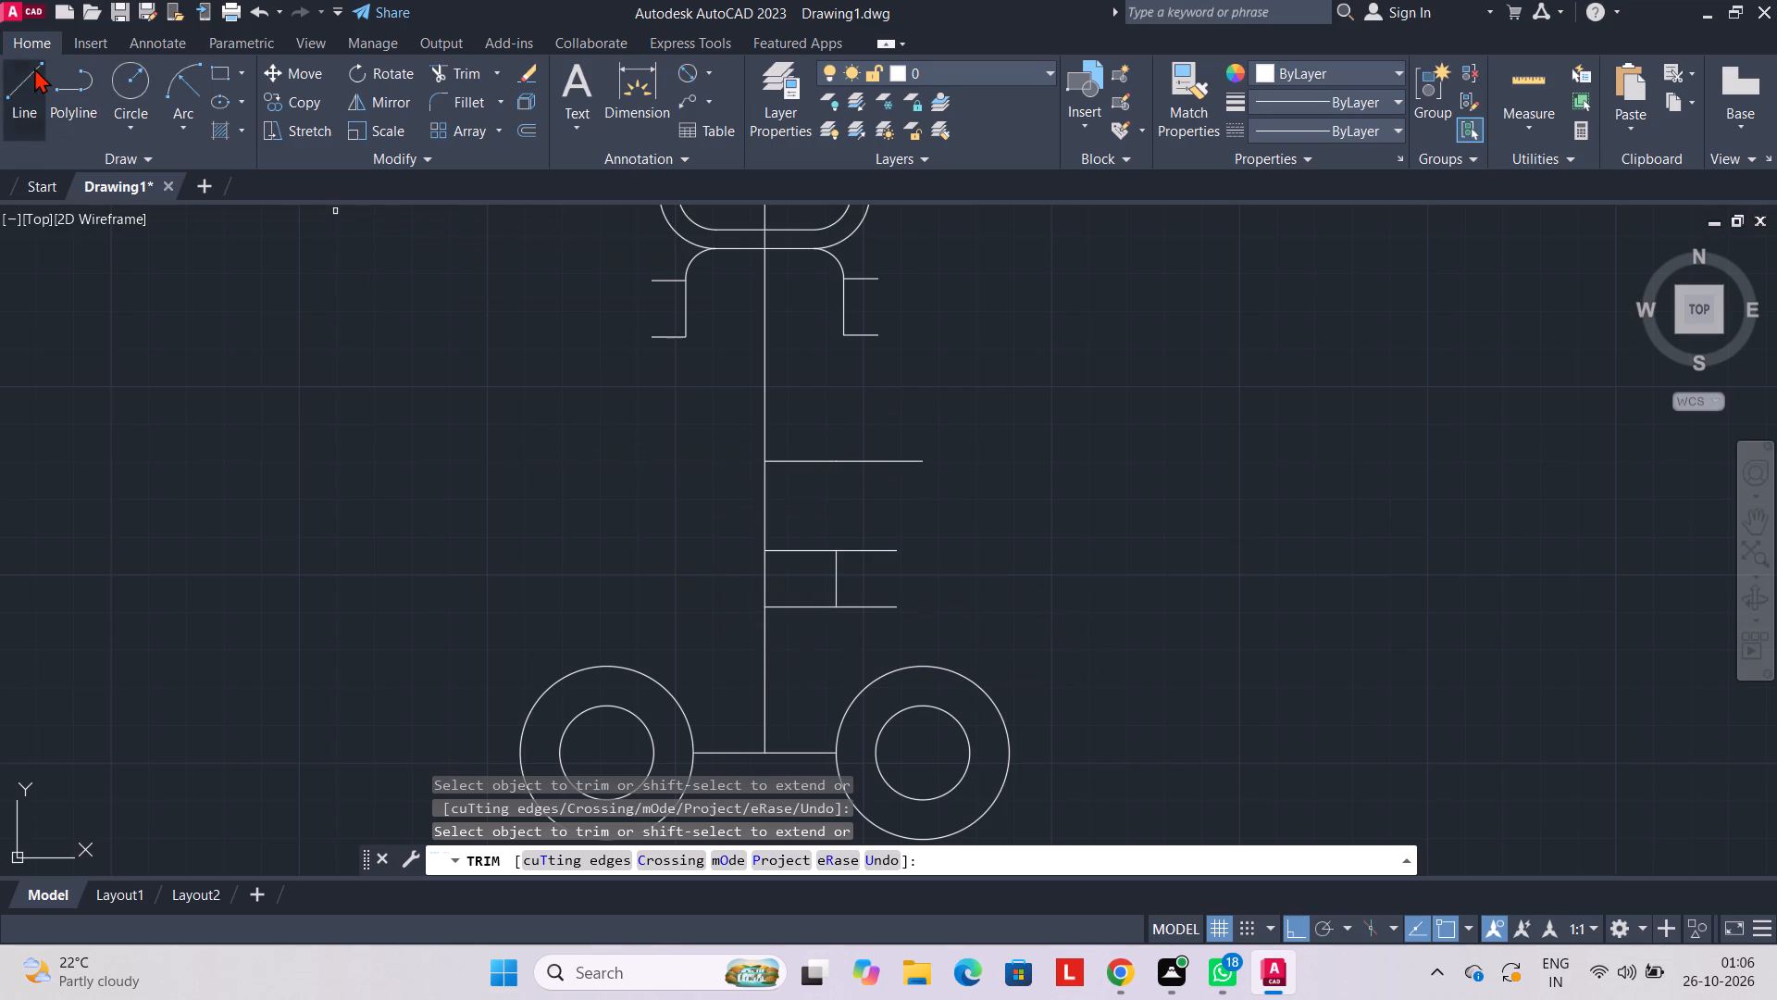
pyautogui.click(760, 611)
pyautogui.write('19')
pyautogui.press('Return')
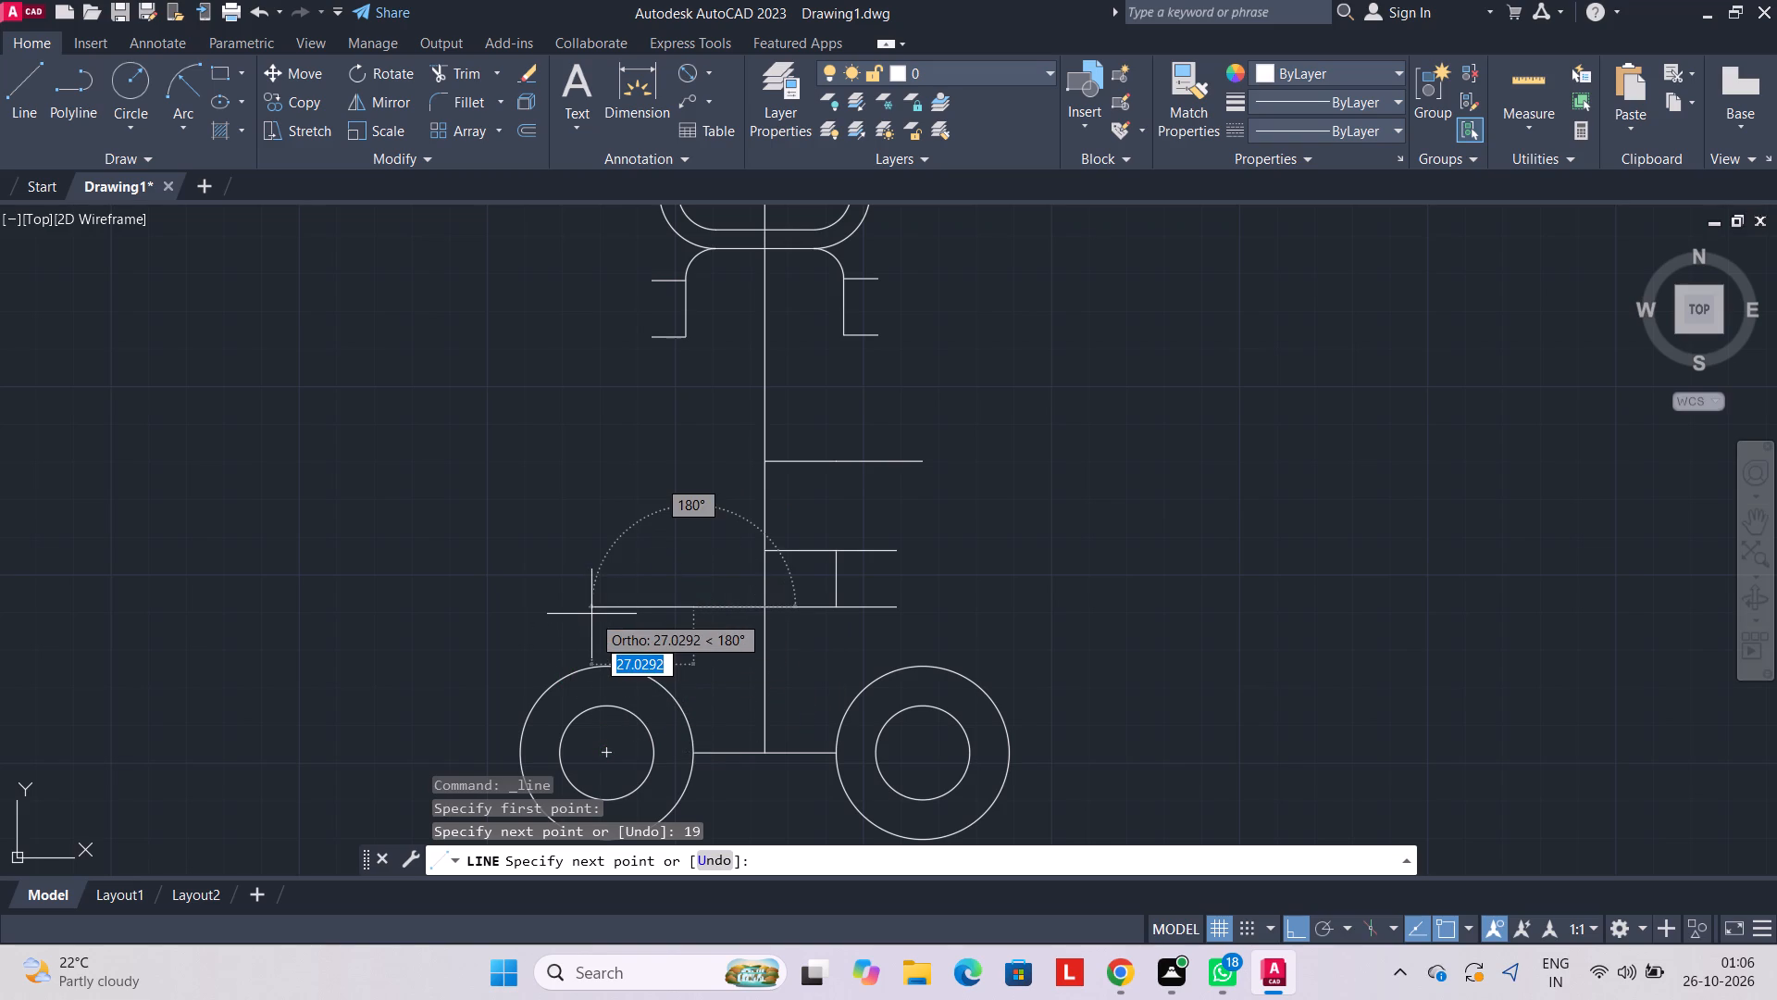
pyautogui.write('16')
pyautogui.press('Return')
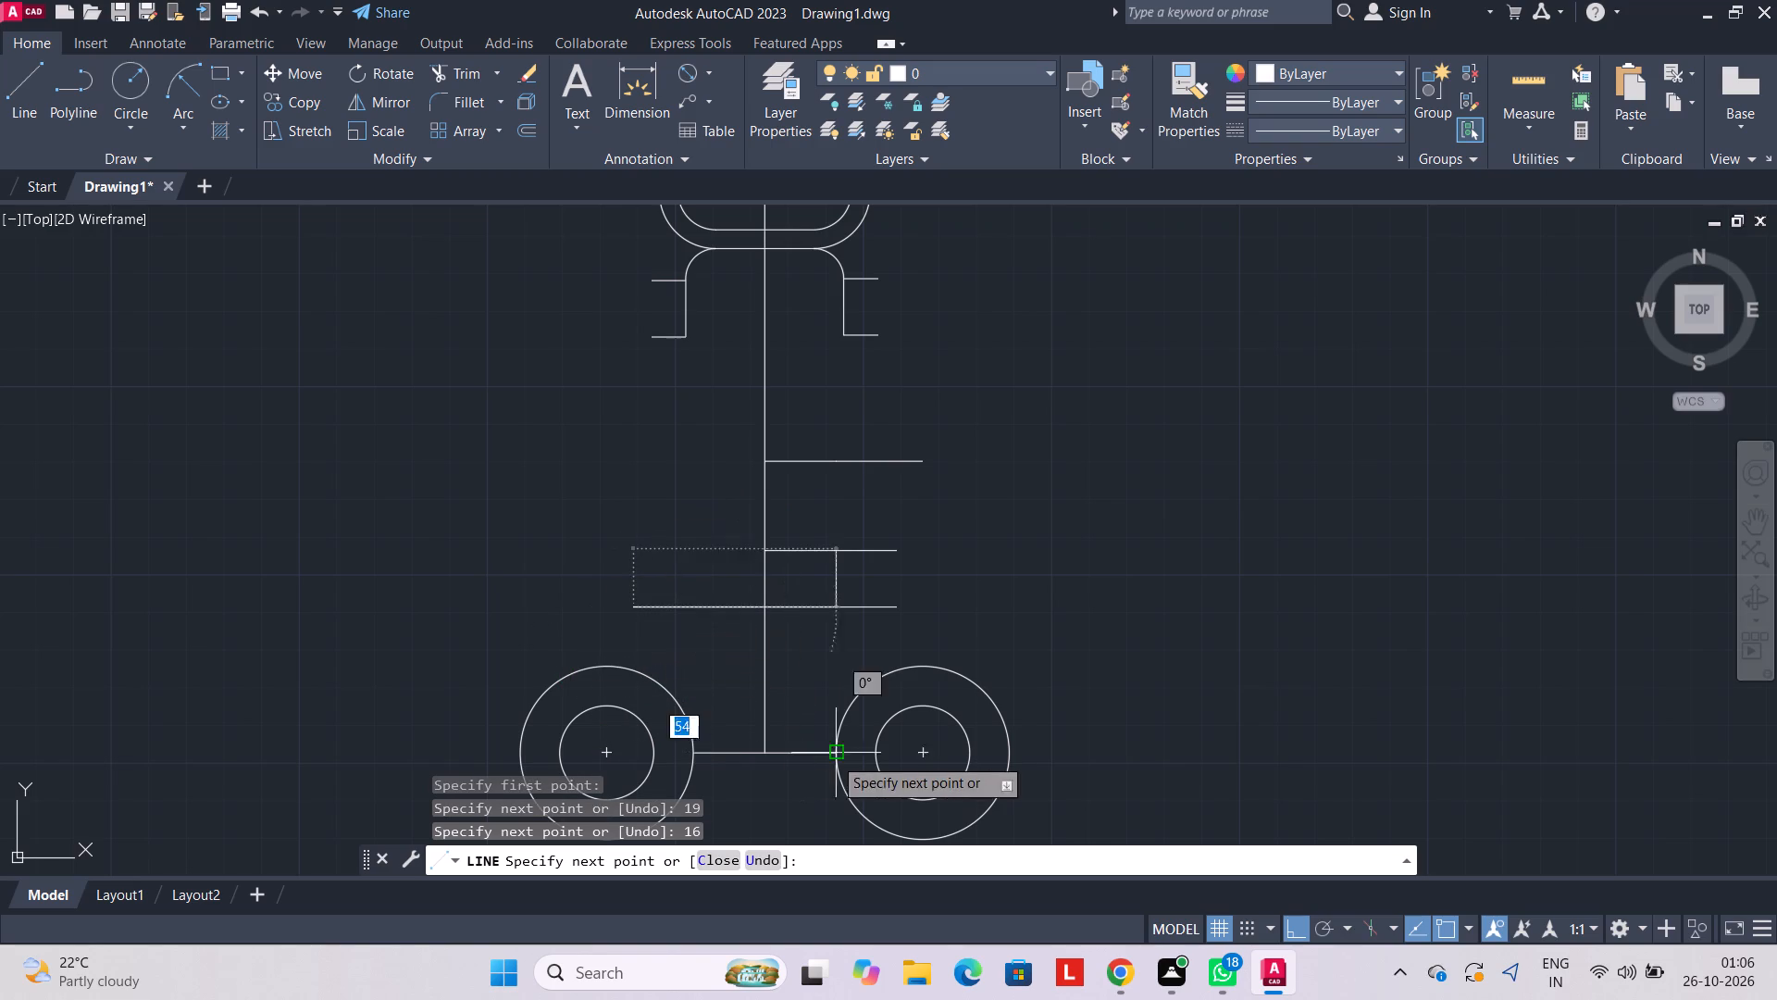
pyautogui.press('Escape')
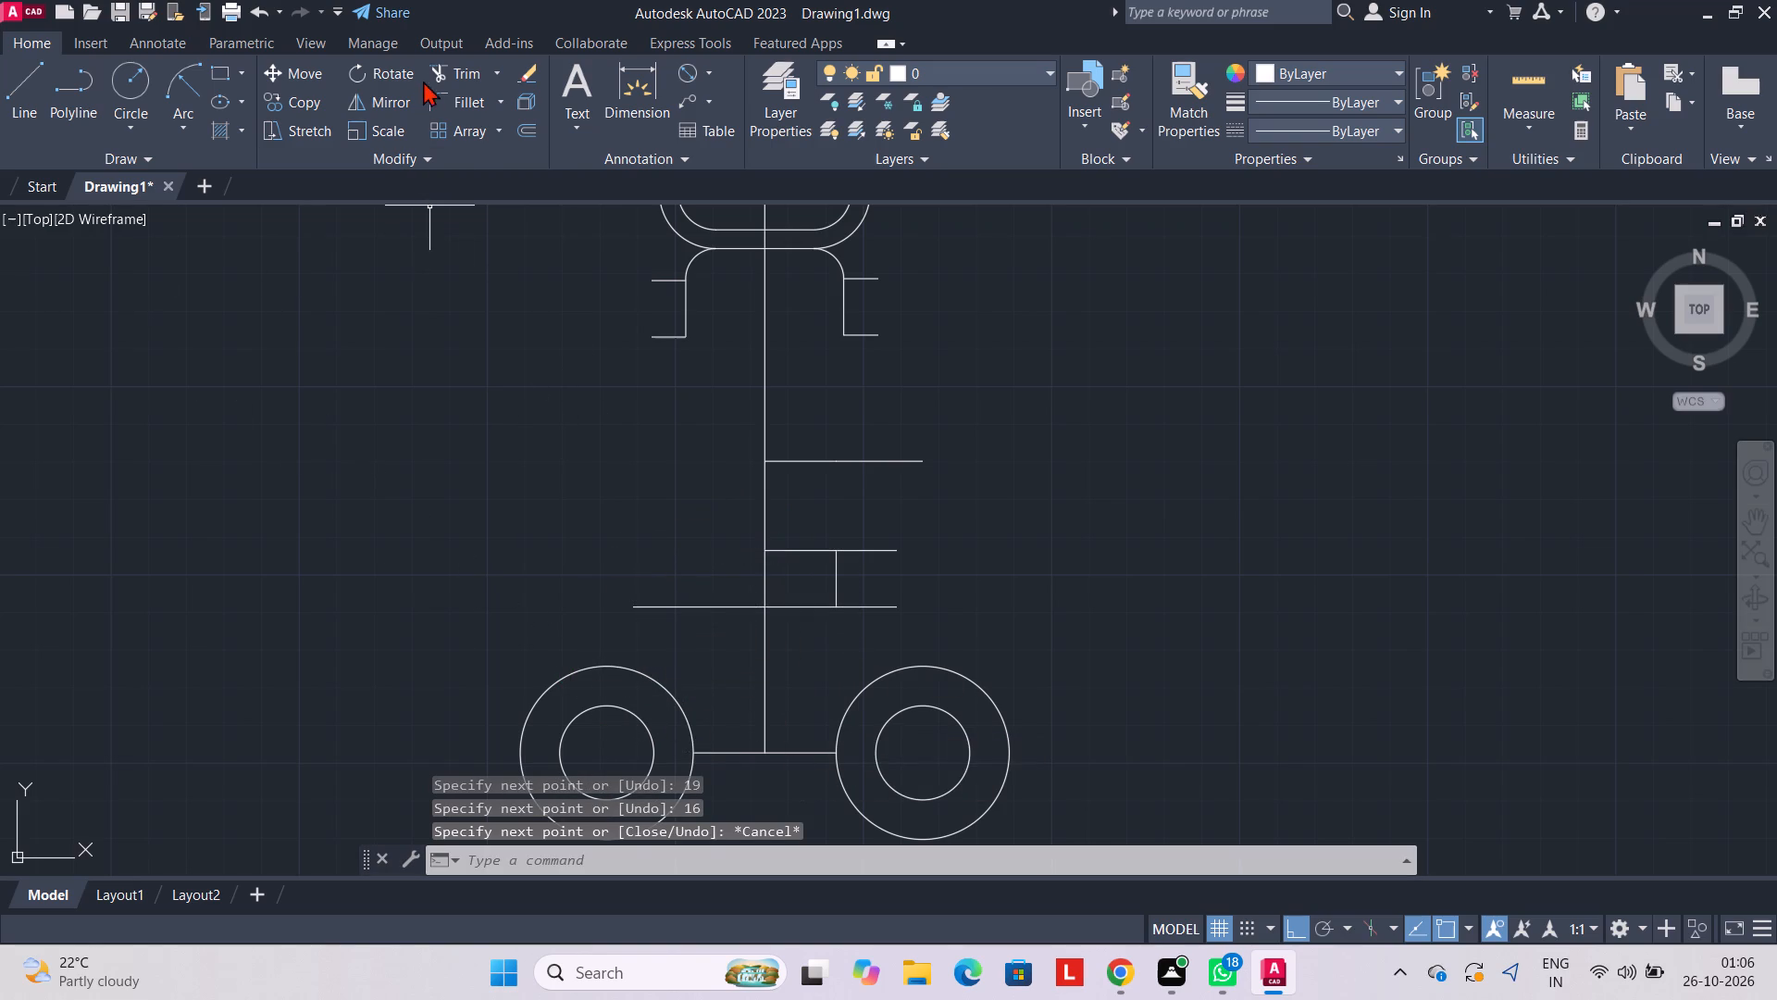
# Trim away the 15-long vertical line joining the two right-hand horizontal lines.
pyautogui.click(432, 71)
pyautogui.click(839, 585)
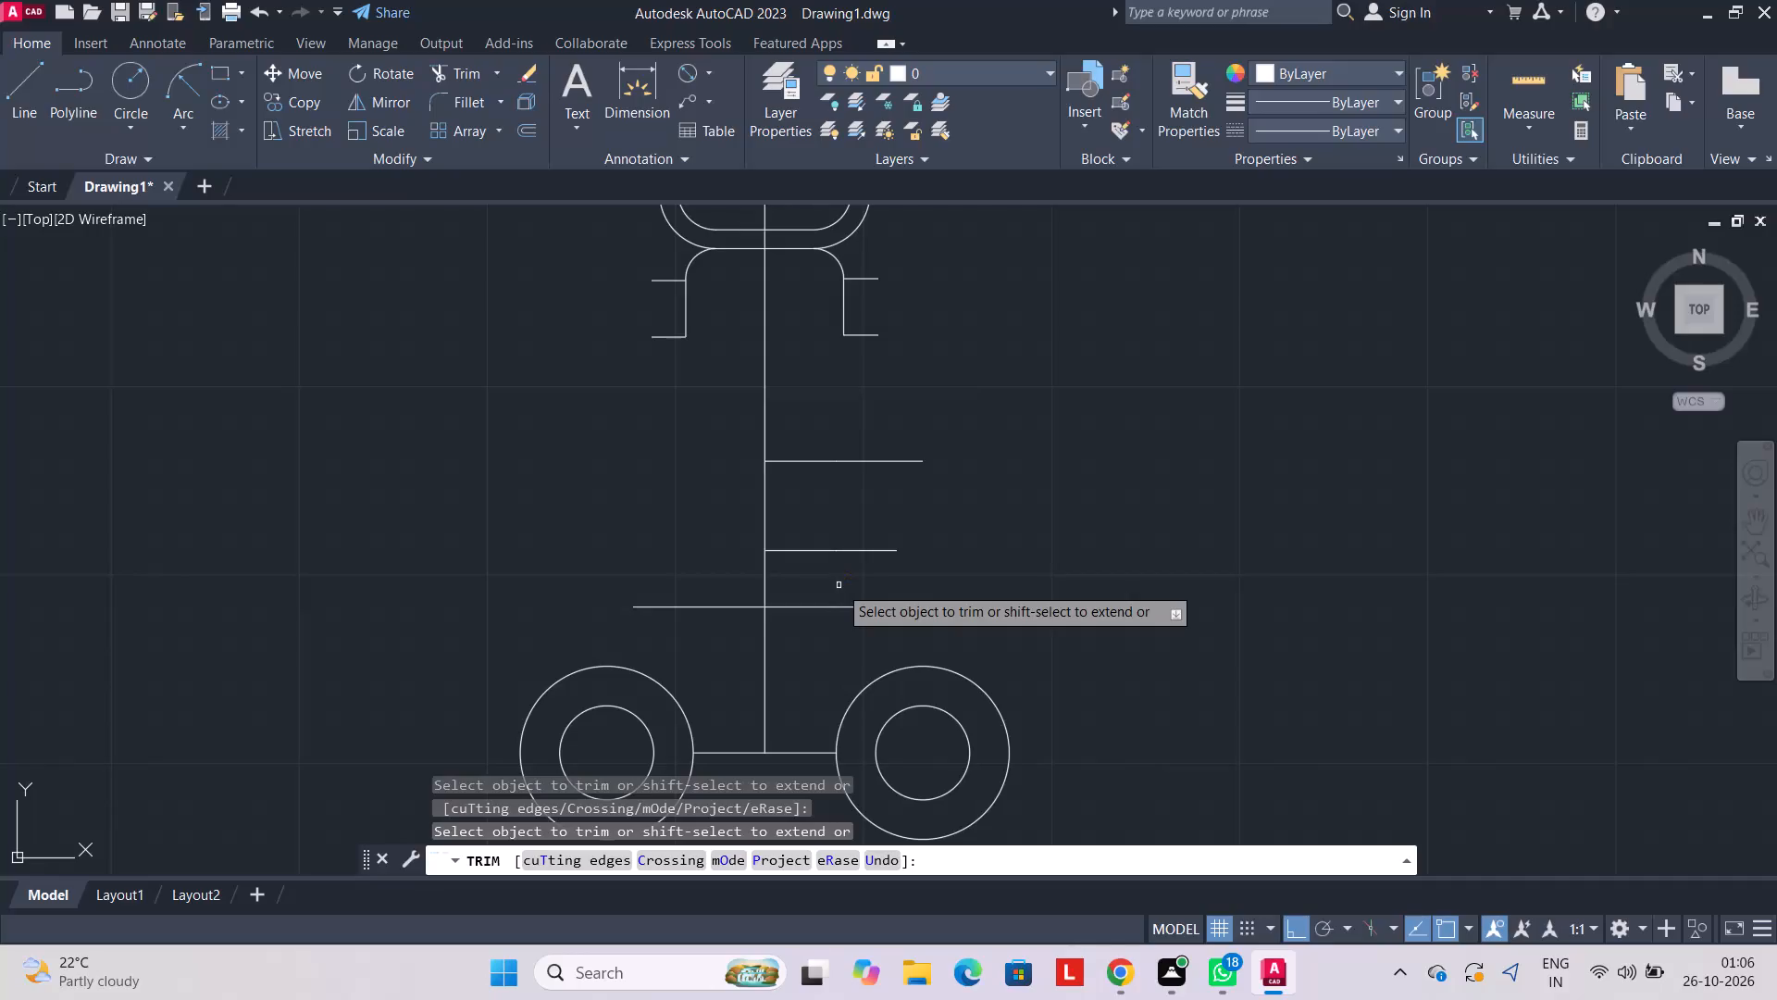
# Draw a horizontal line in 19 and 16 segments leftward from the centre line, in line with the upper right-hand line.
pyautogui.click(28, 81)
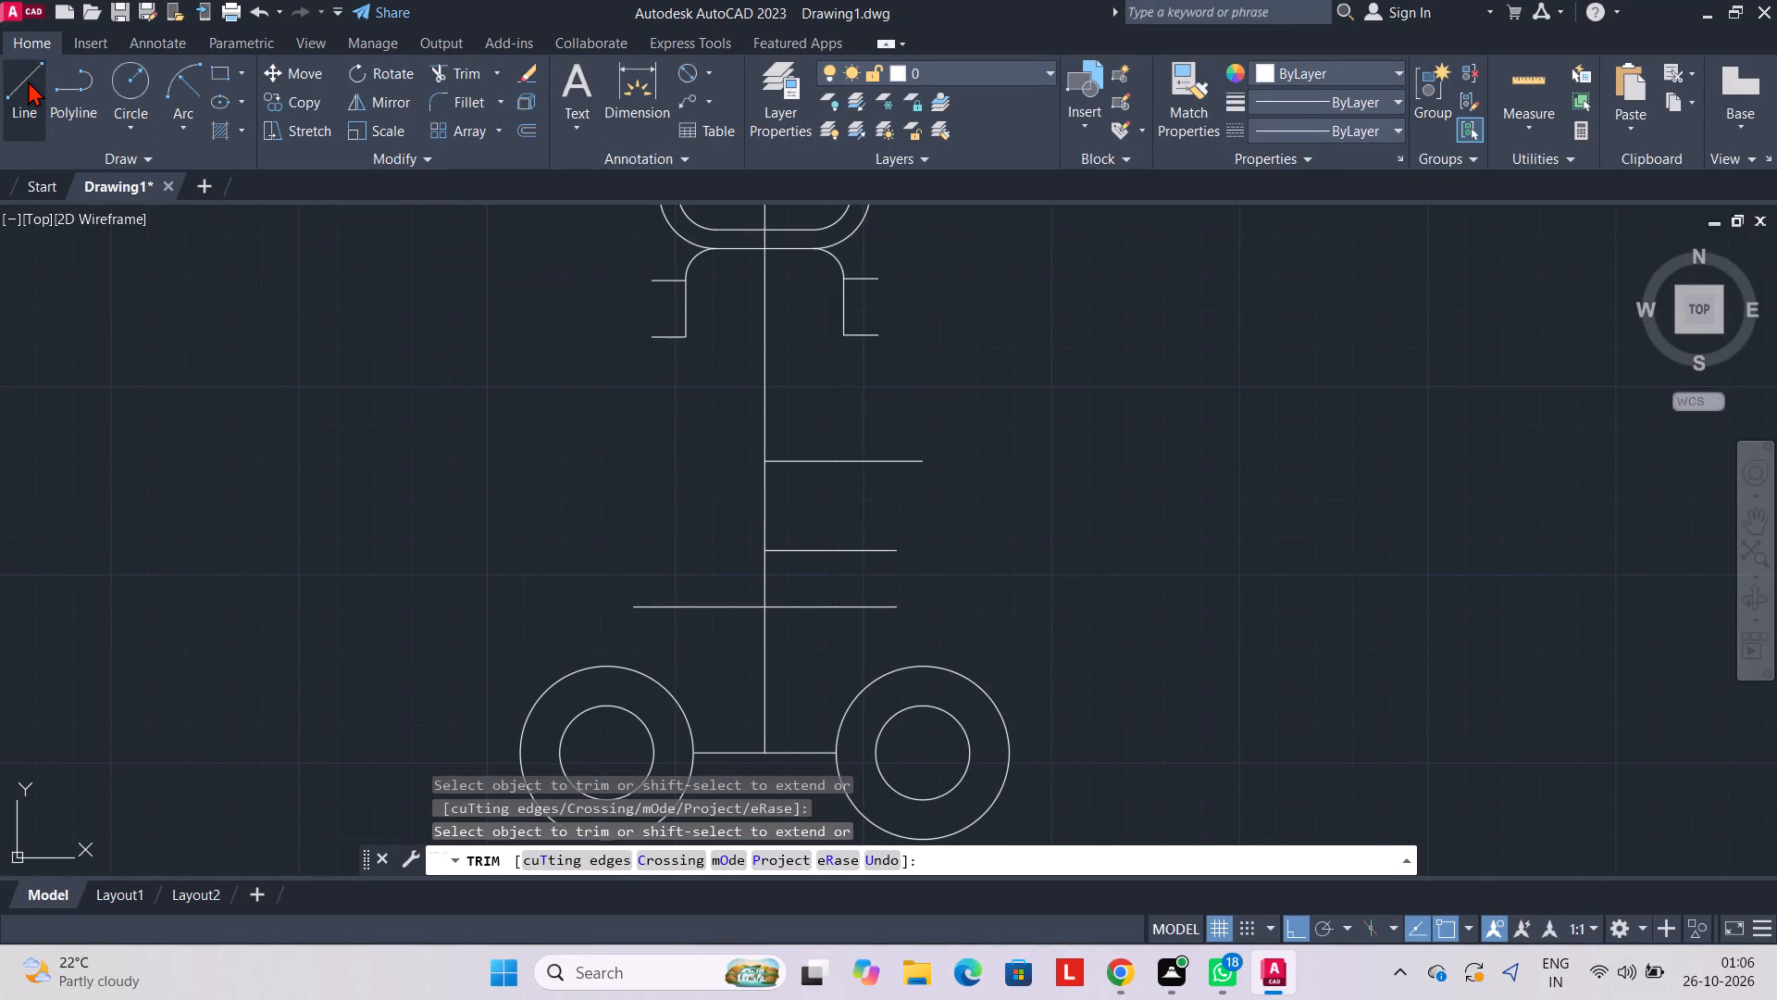
pyautogui.click(766, 552)
pyautogui.write('19')
pyautogui.press('Return')
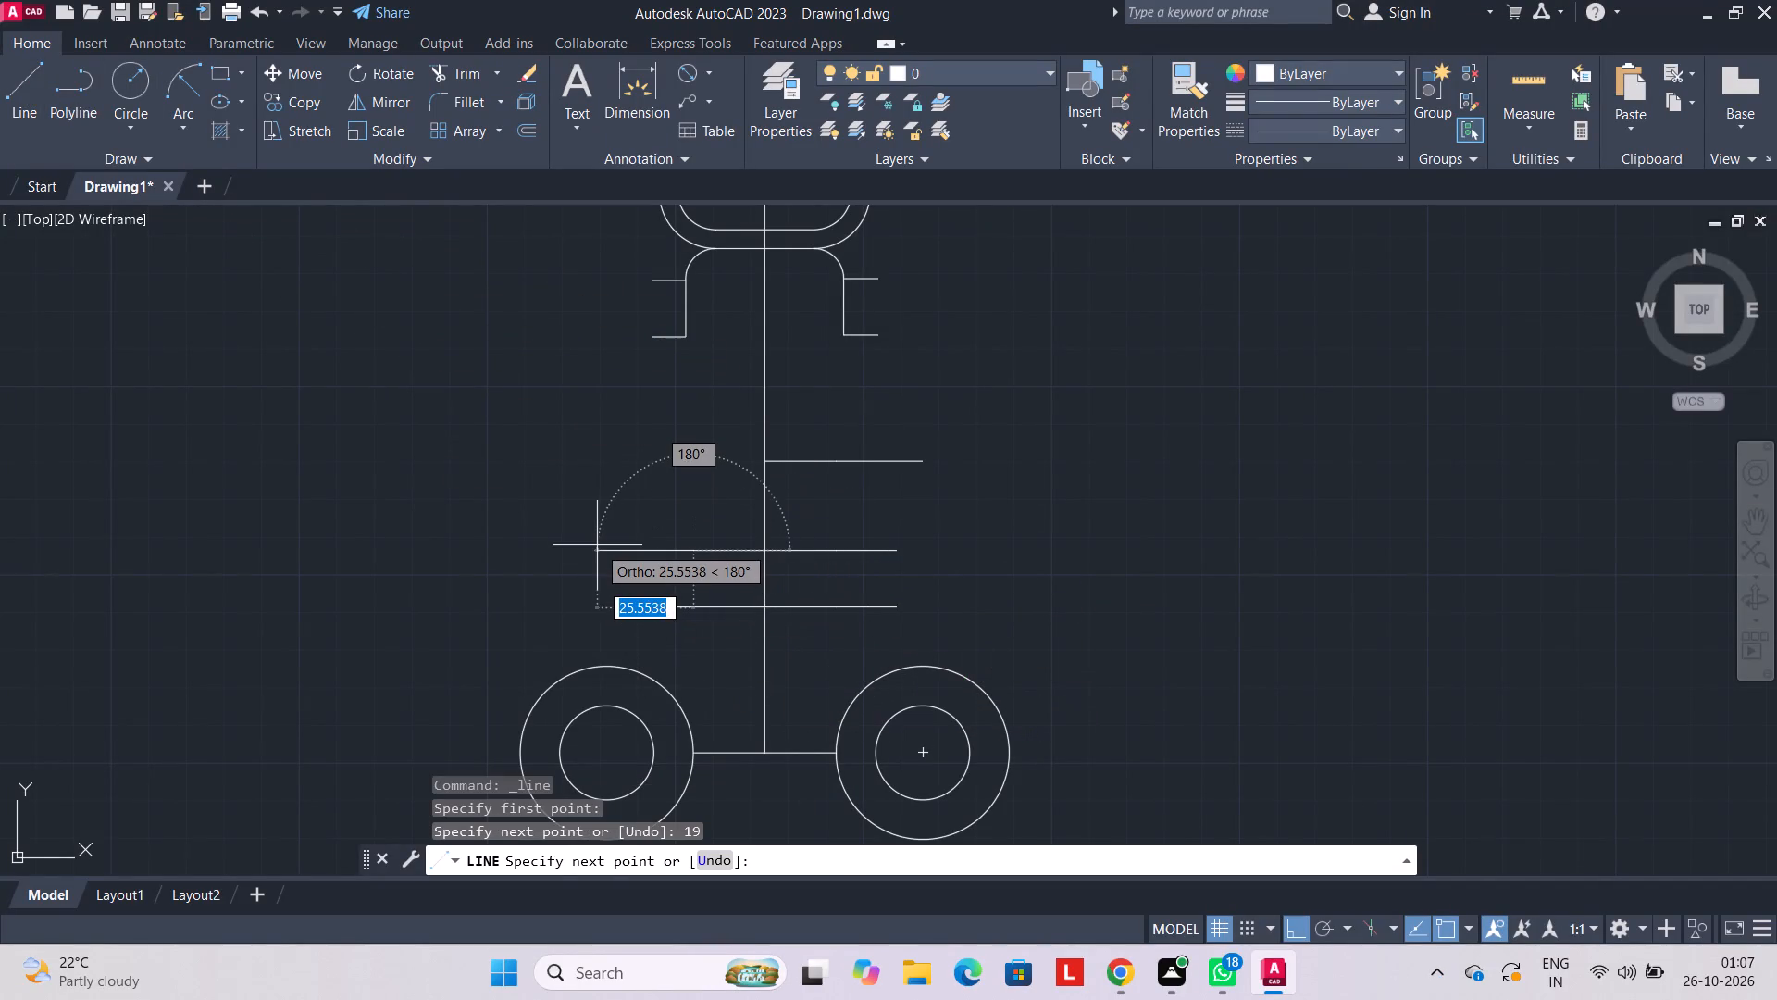
pyautogui.write('16')
pyautogui.press('Return')
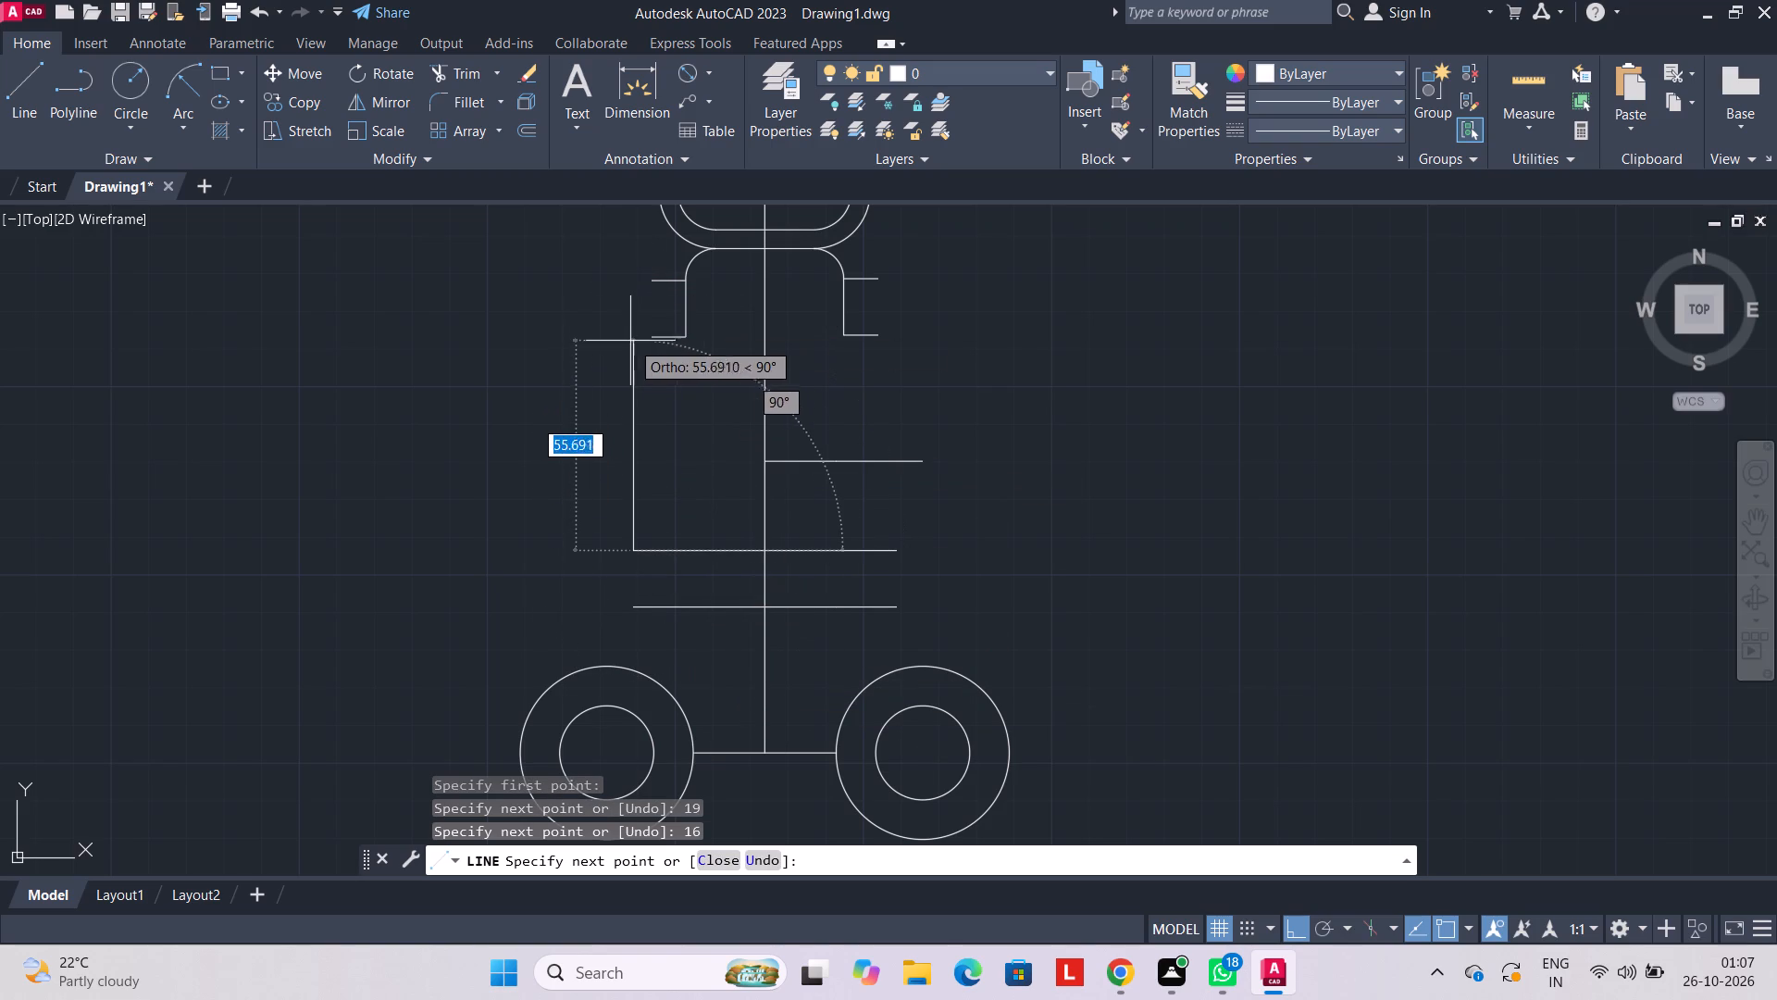
pyautogui.press('Escape')
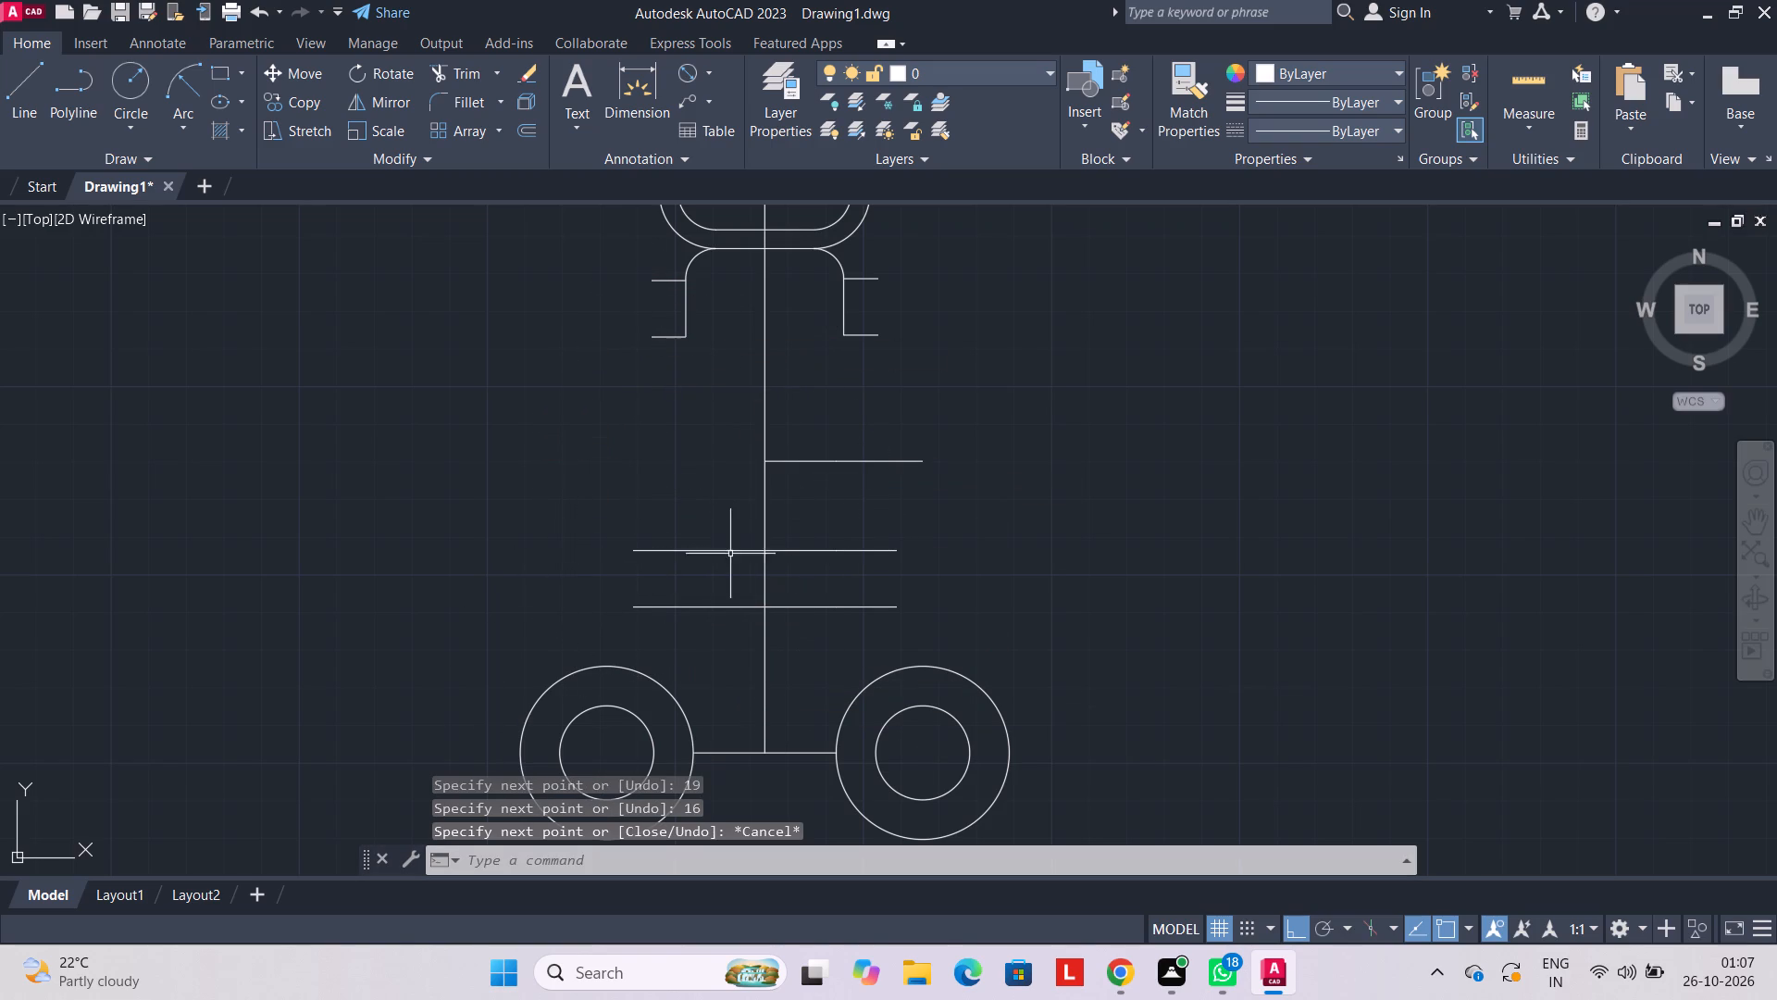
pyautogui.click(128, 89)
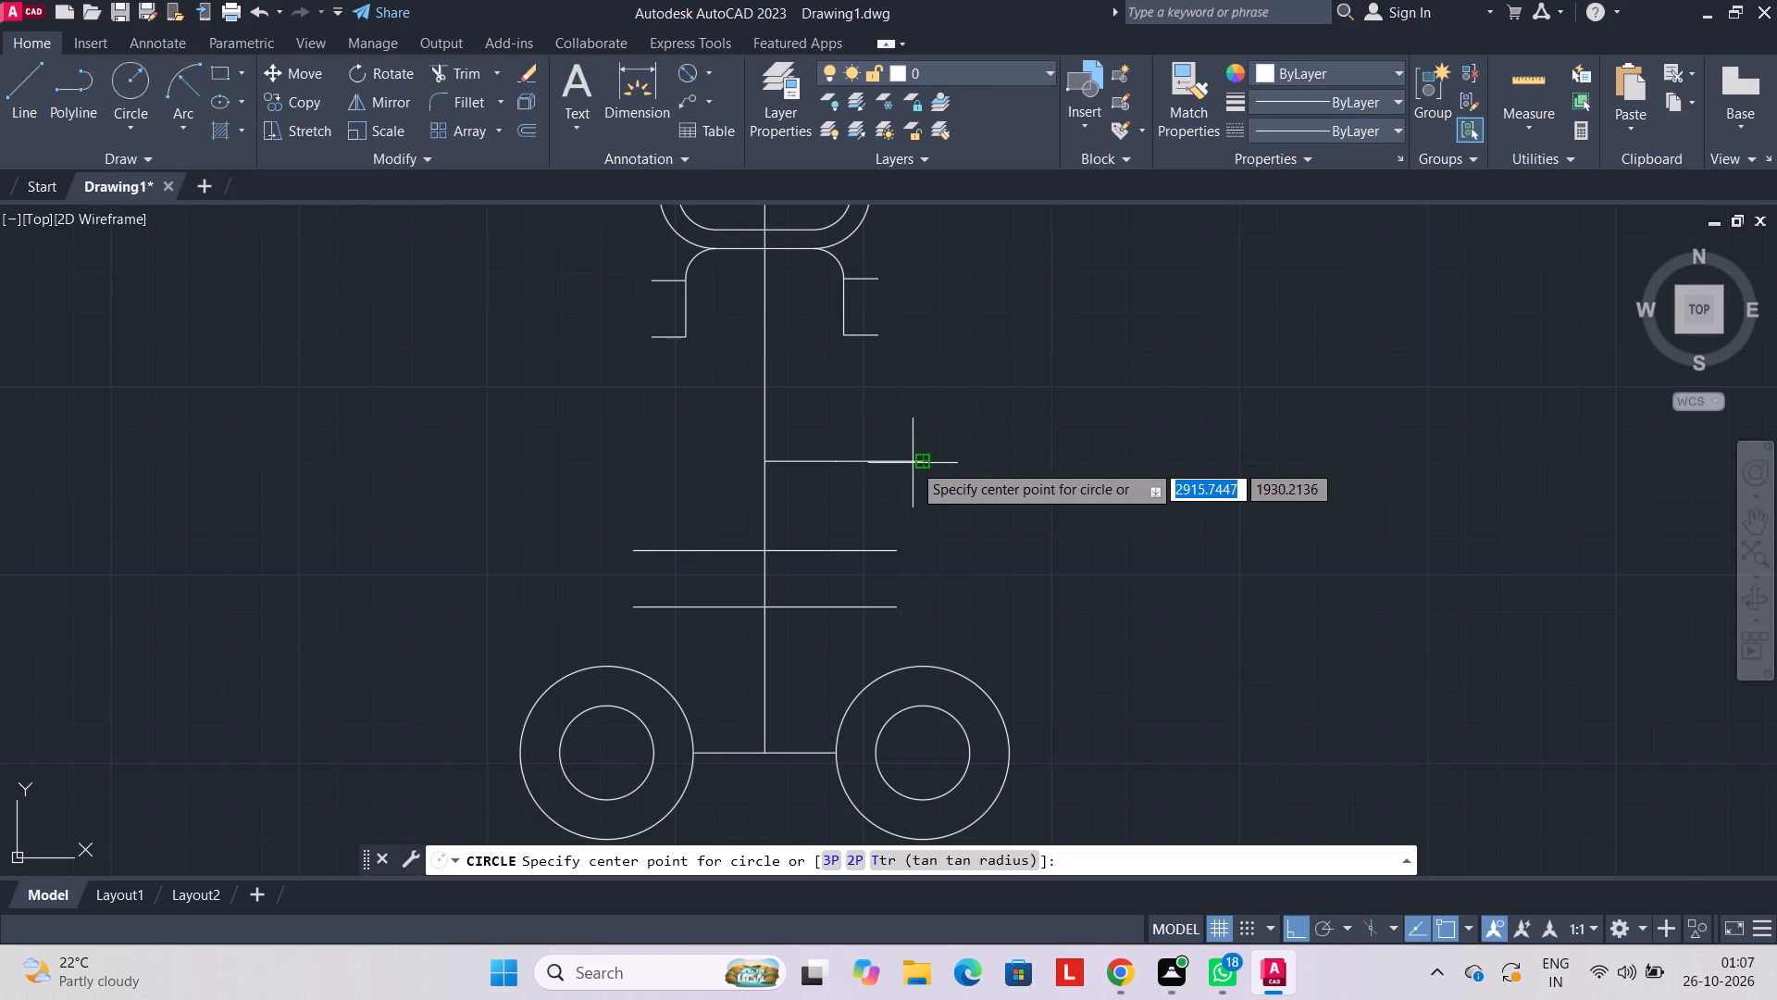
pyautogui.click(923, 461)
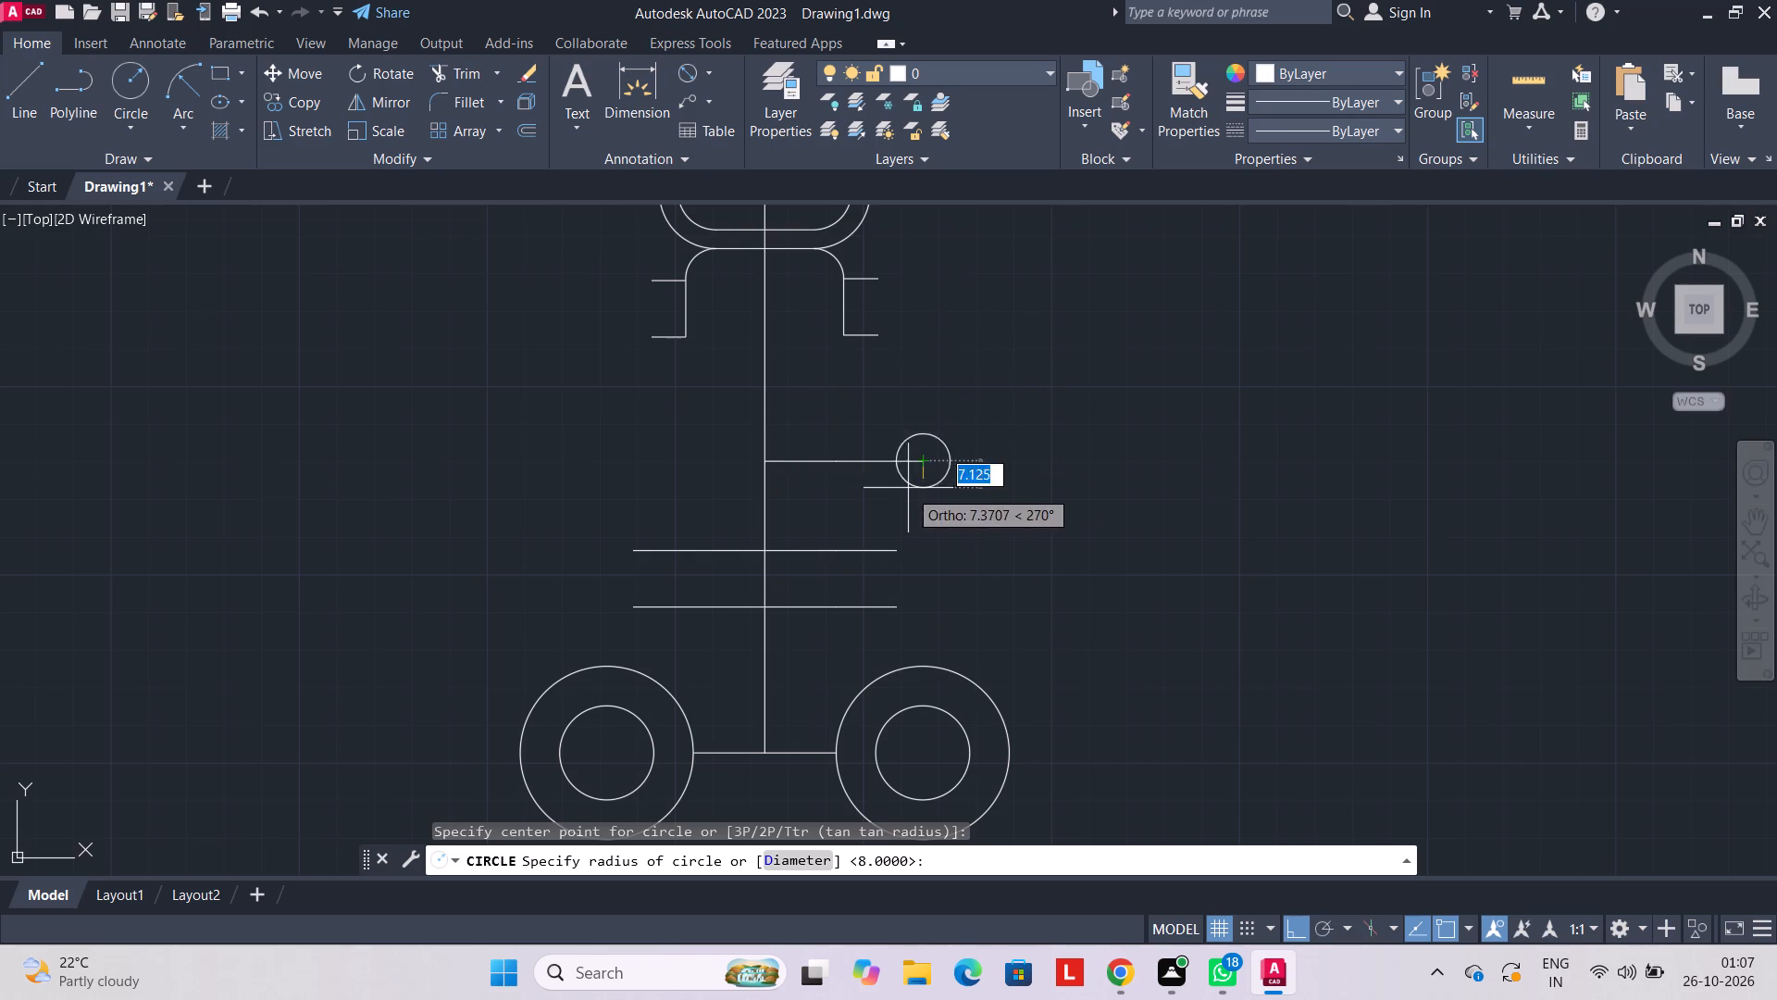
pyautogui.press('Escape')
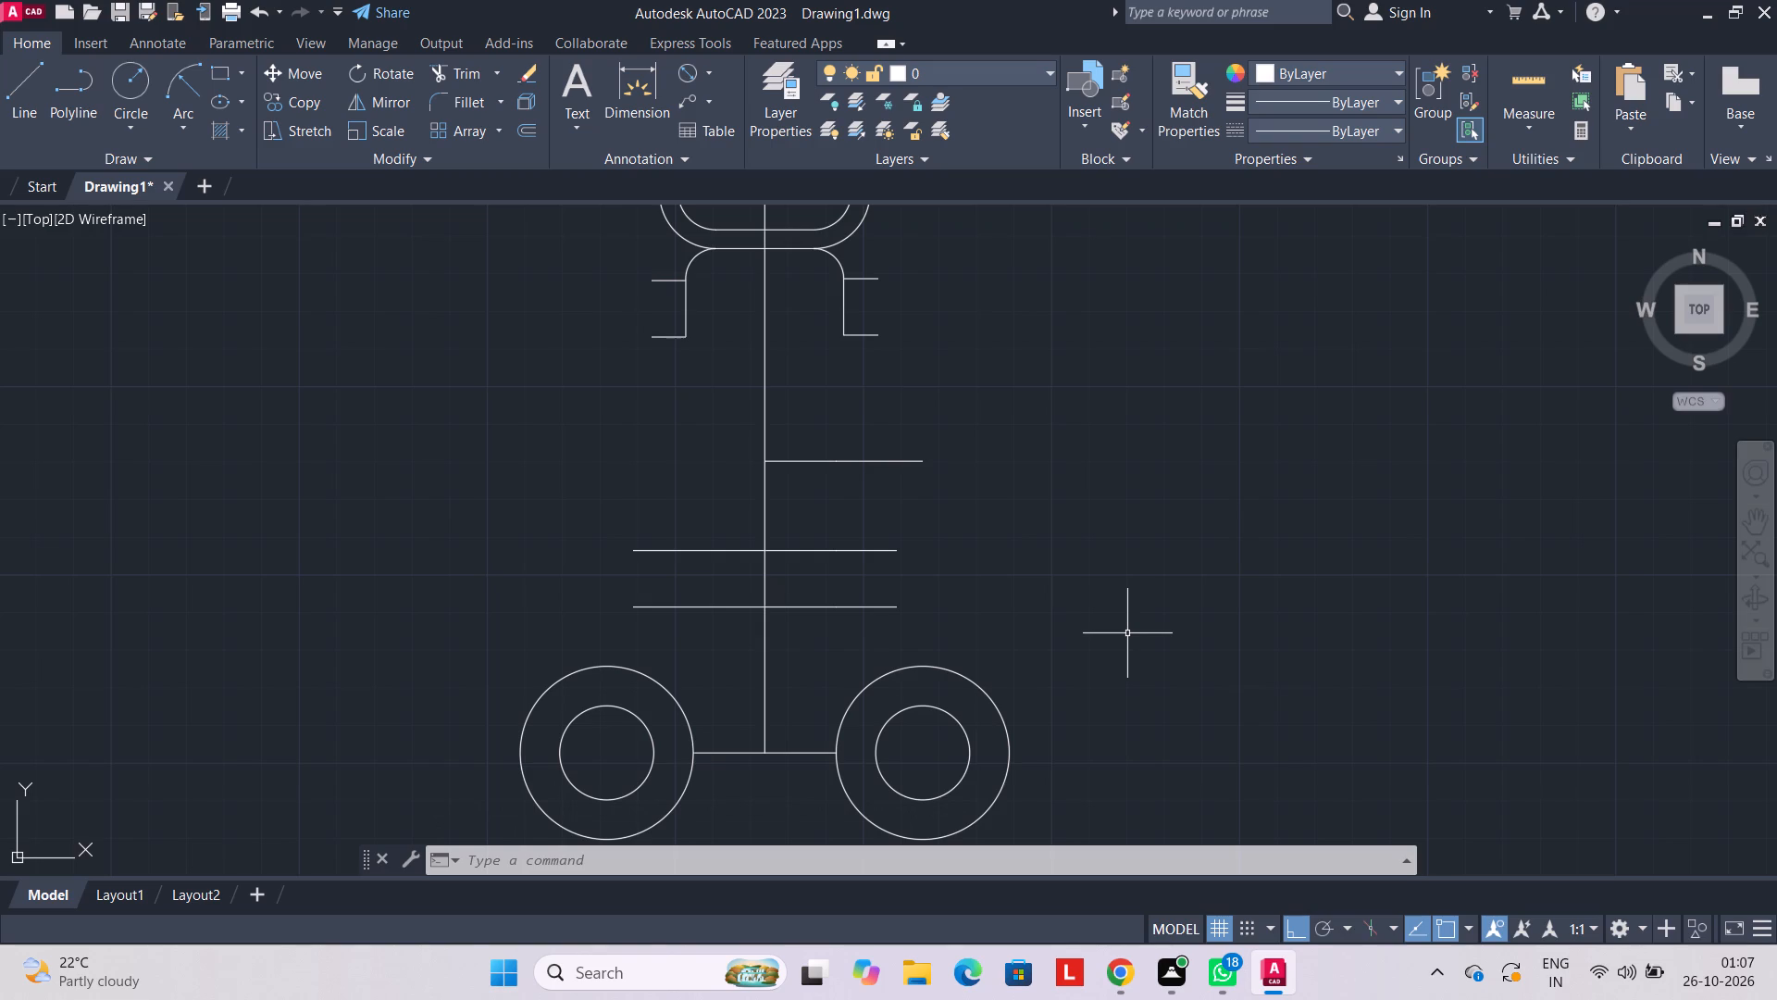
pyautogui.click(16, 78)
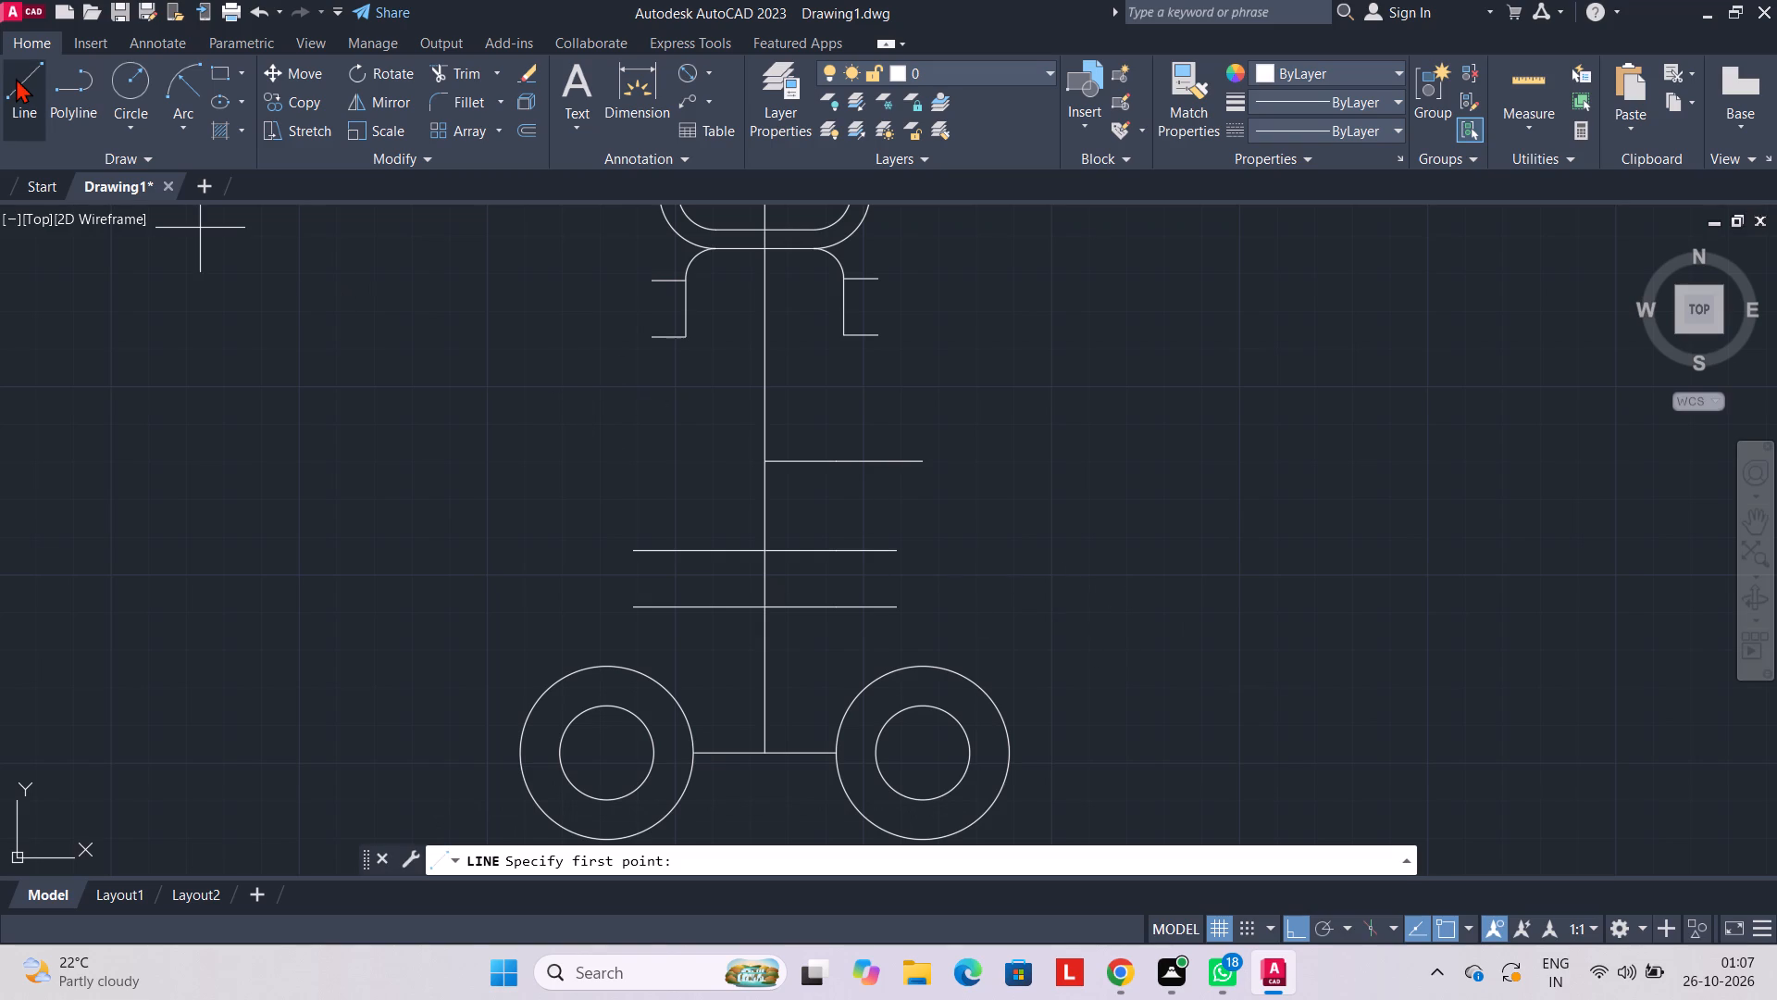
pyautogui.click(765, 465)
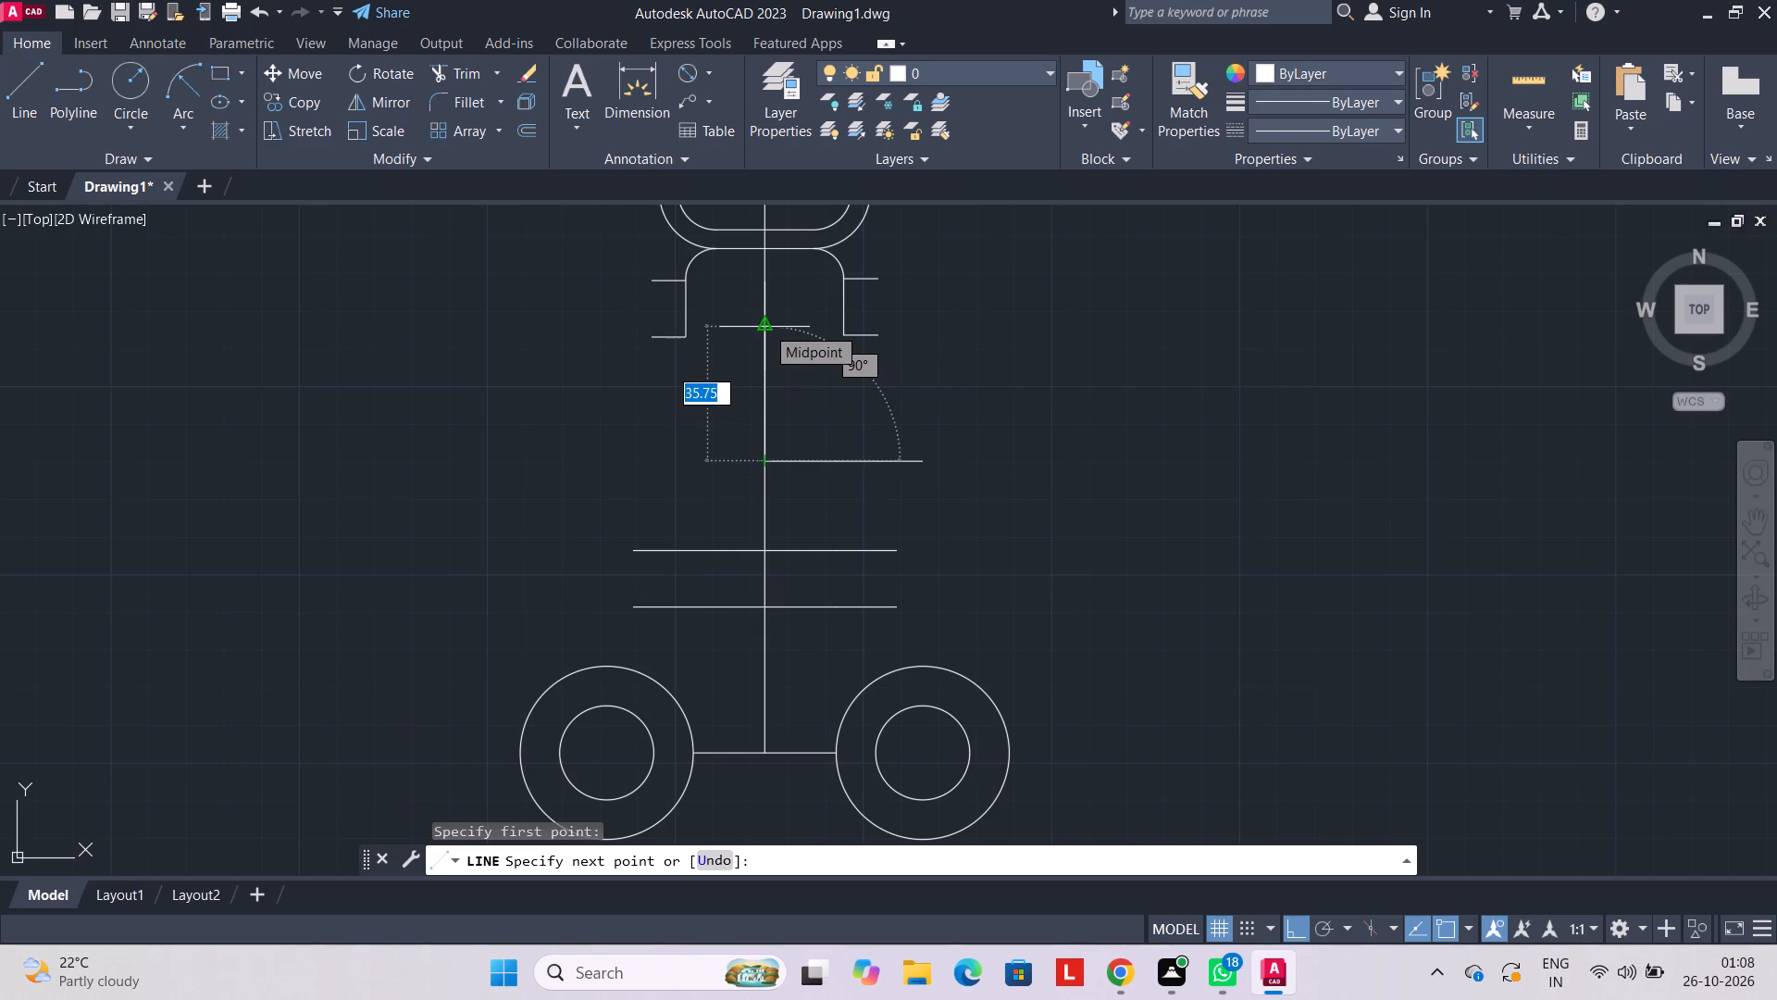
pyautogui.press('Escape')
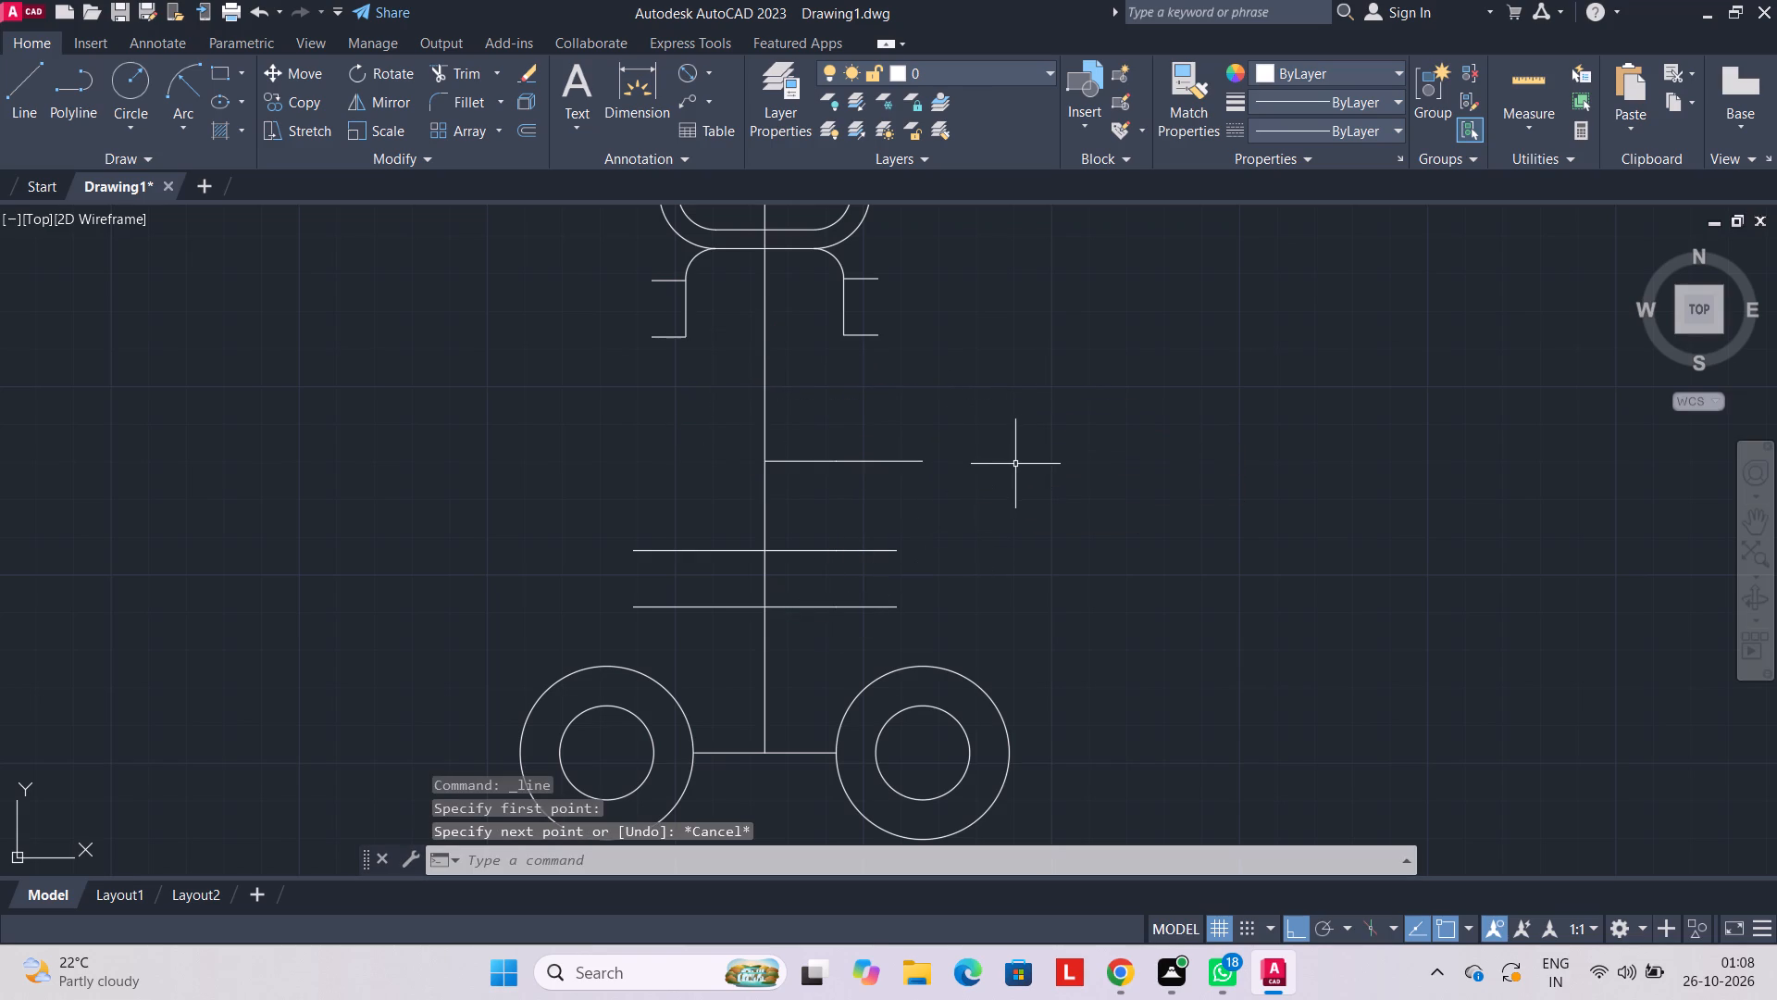
# Trim away both segments of the horizontal construction line extending right from the centre line, midway between the neck and lower horizontal lines.
pyautogui.click(466, 64)
pyautogui.click(863, 461)
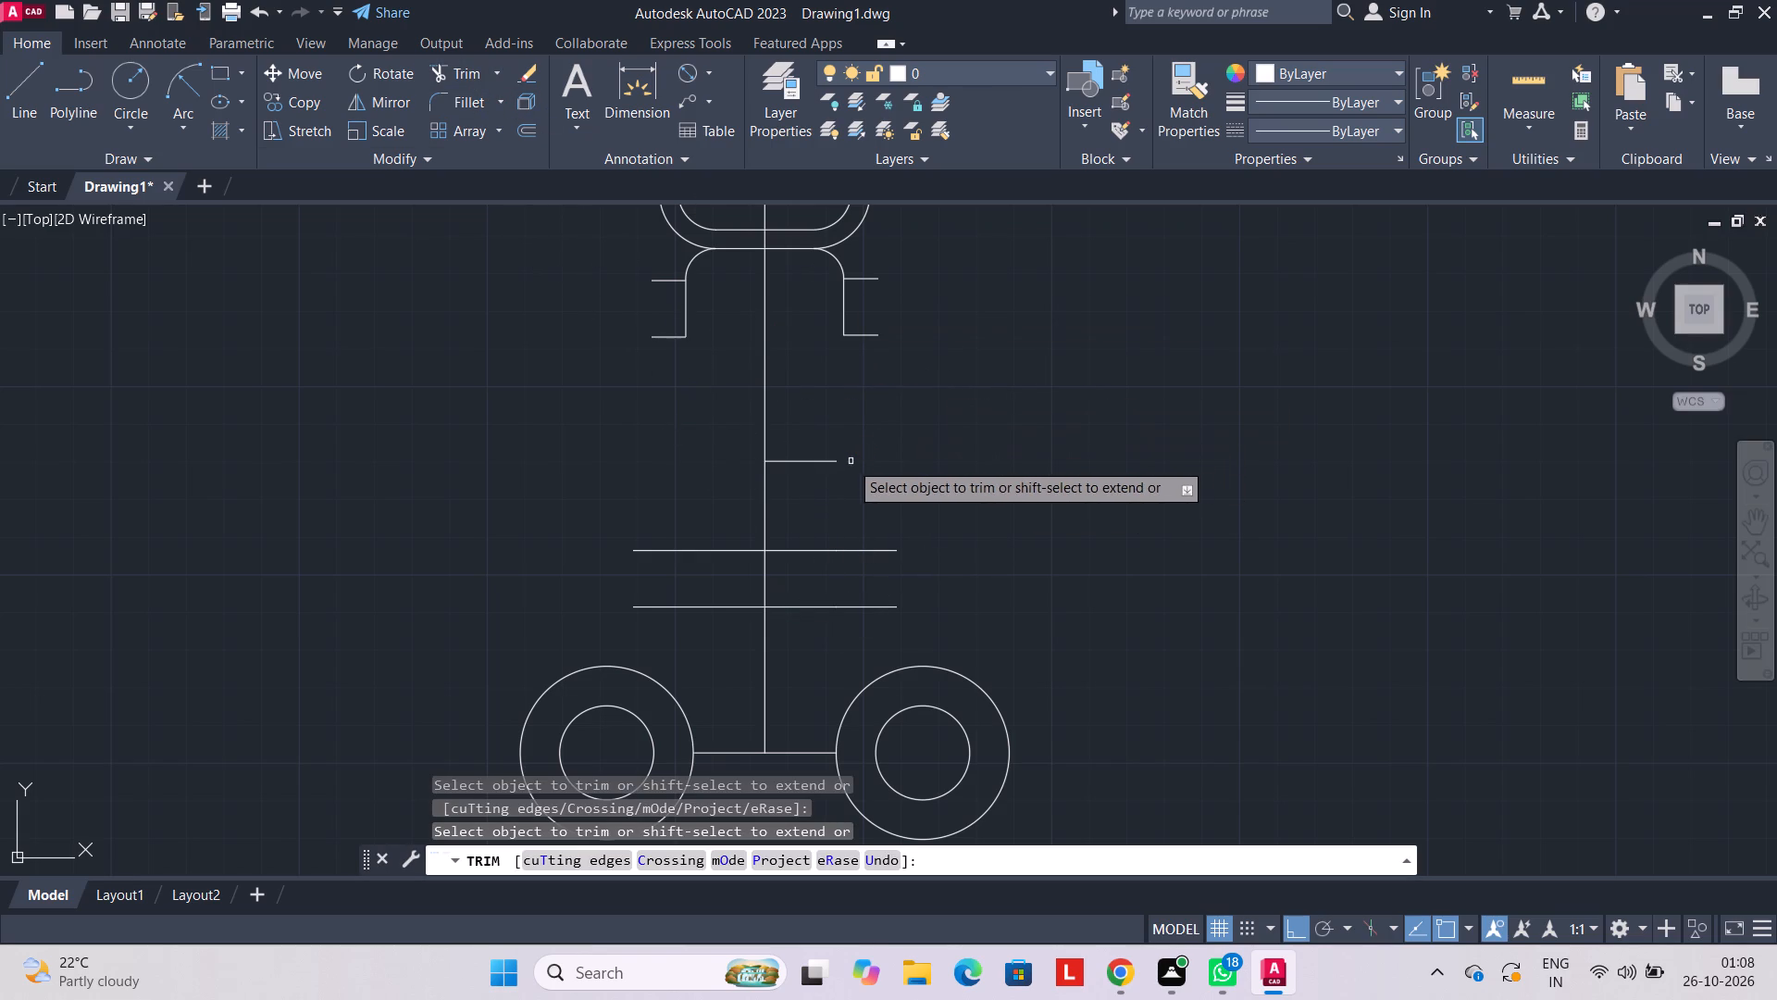
pyautogui.click(824, 460)
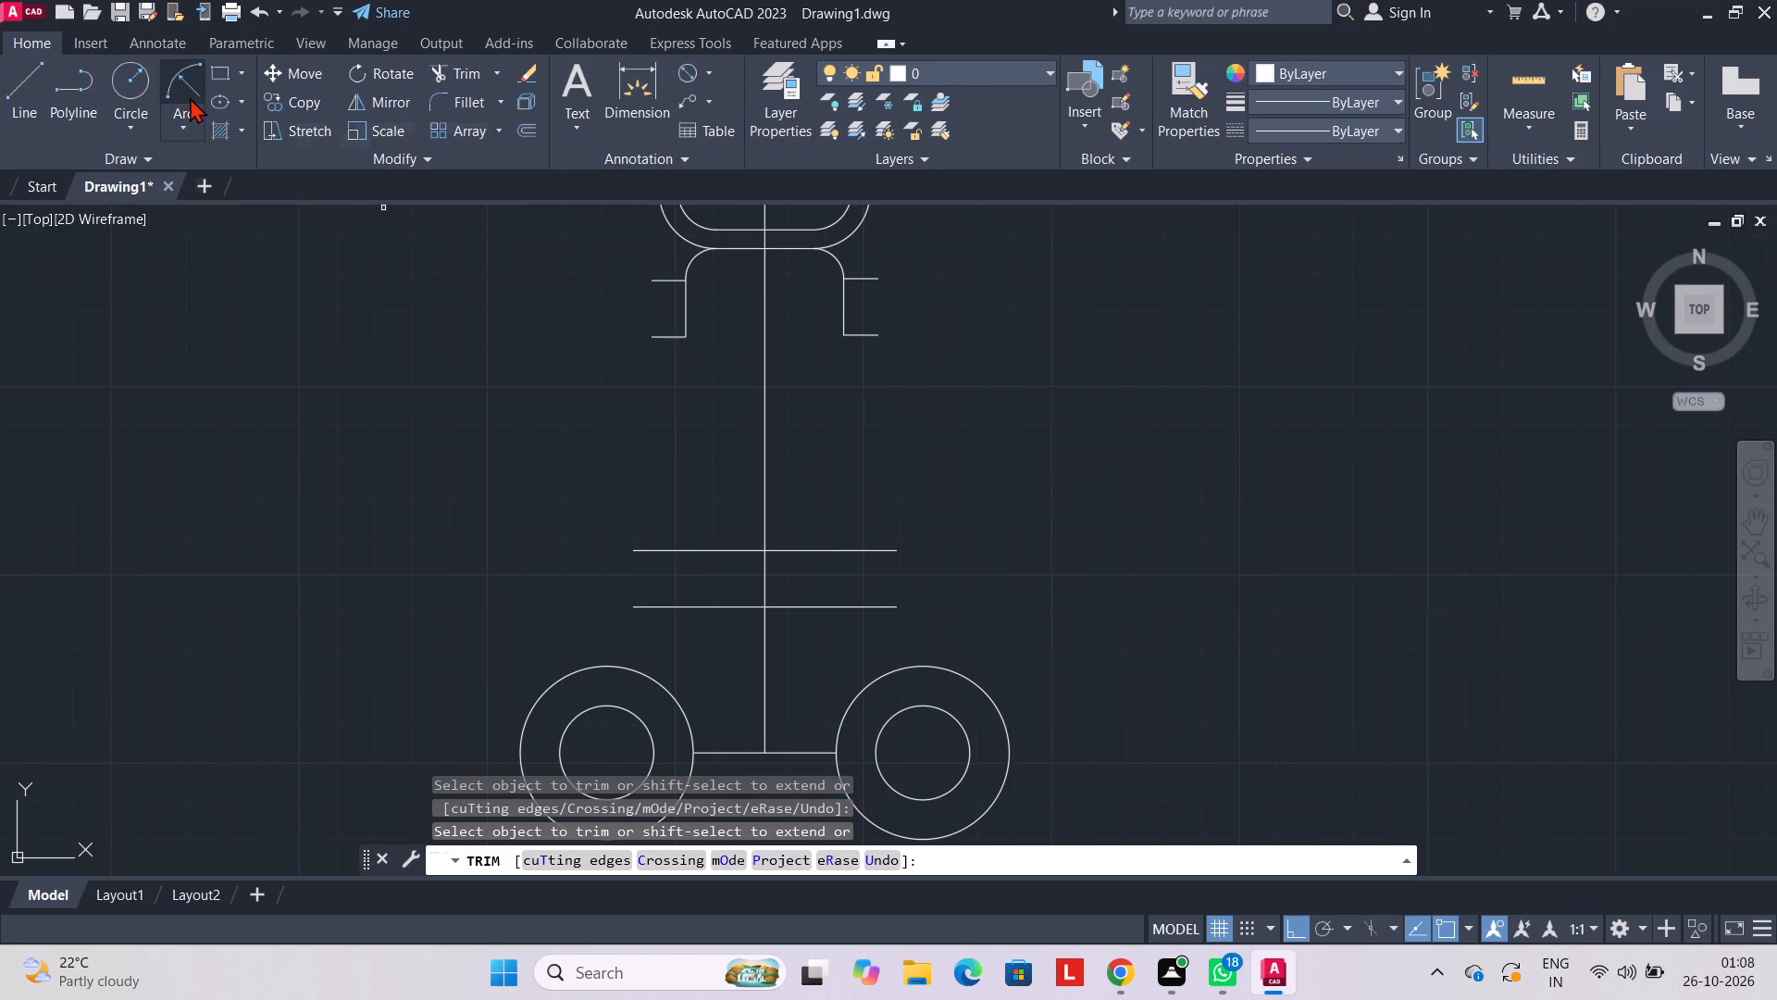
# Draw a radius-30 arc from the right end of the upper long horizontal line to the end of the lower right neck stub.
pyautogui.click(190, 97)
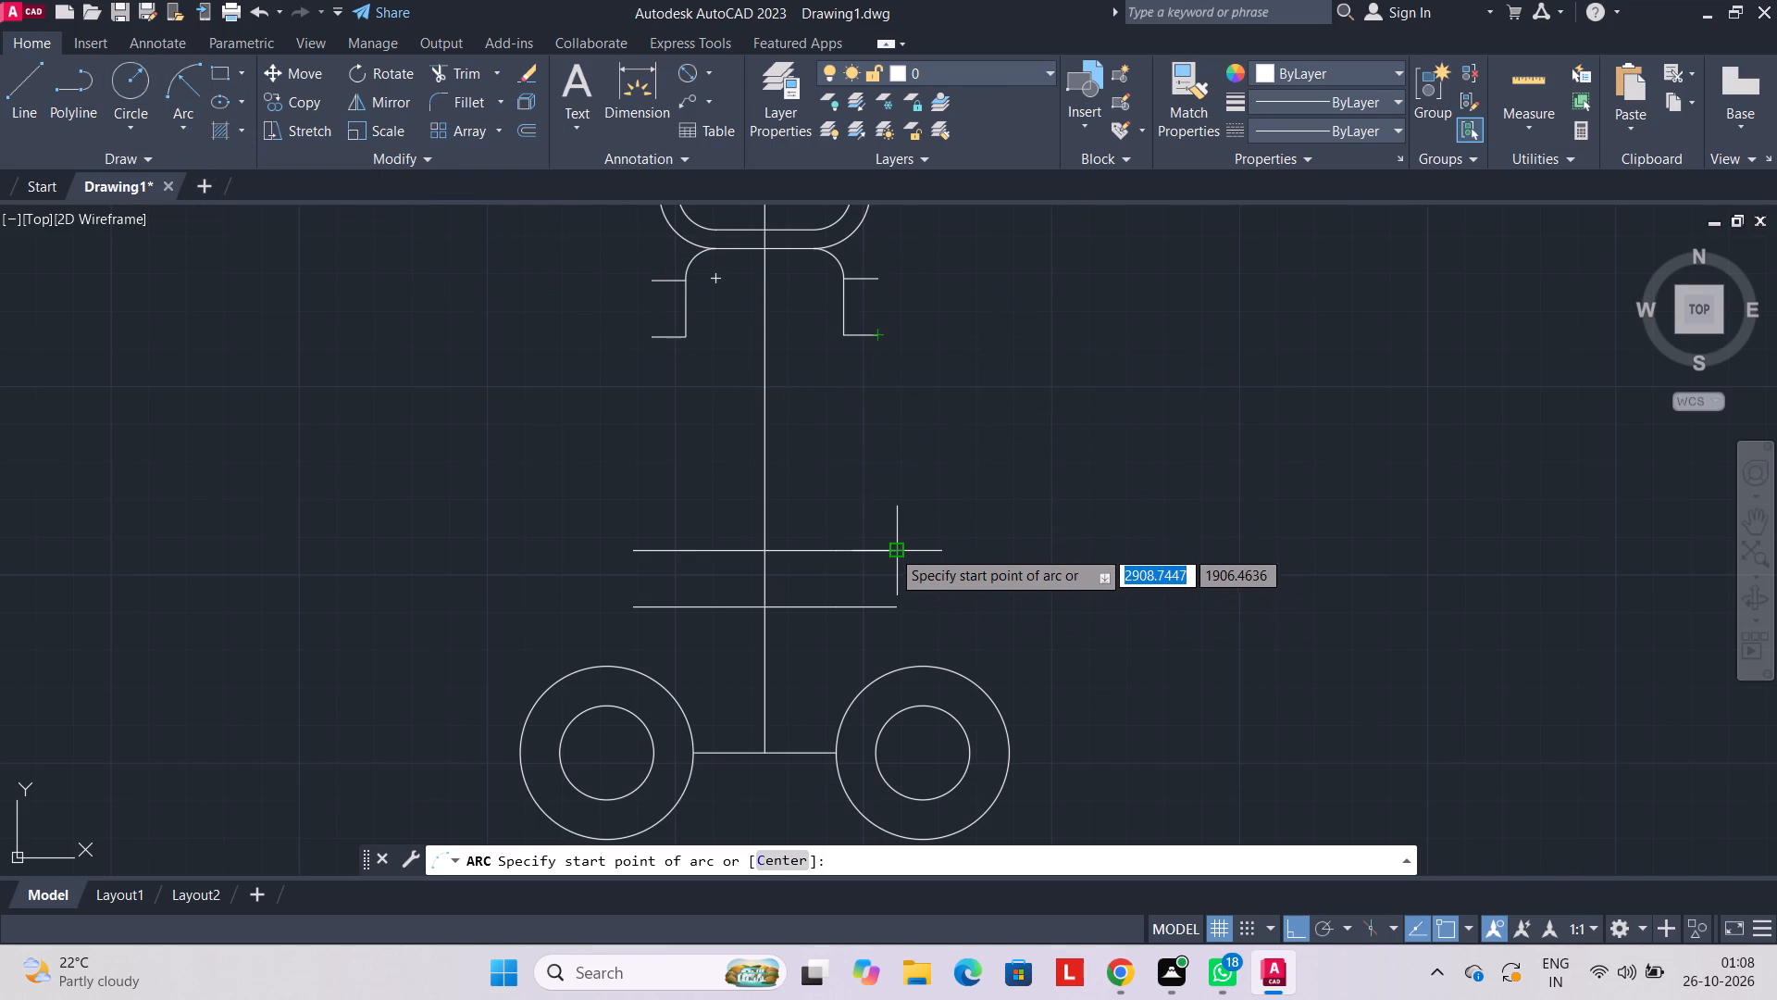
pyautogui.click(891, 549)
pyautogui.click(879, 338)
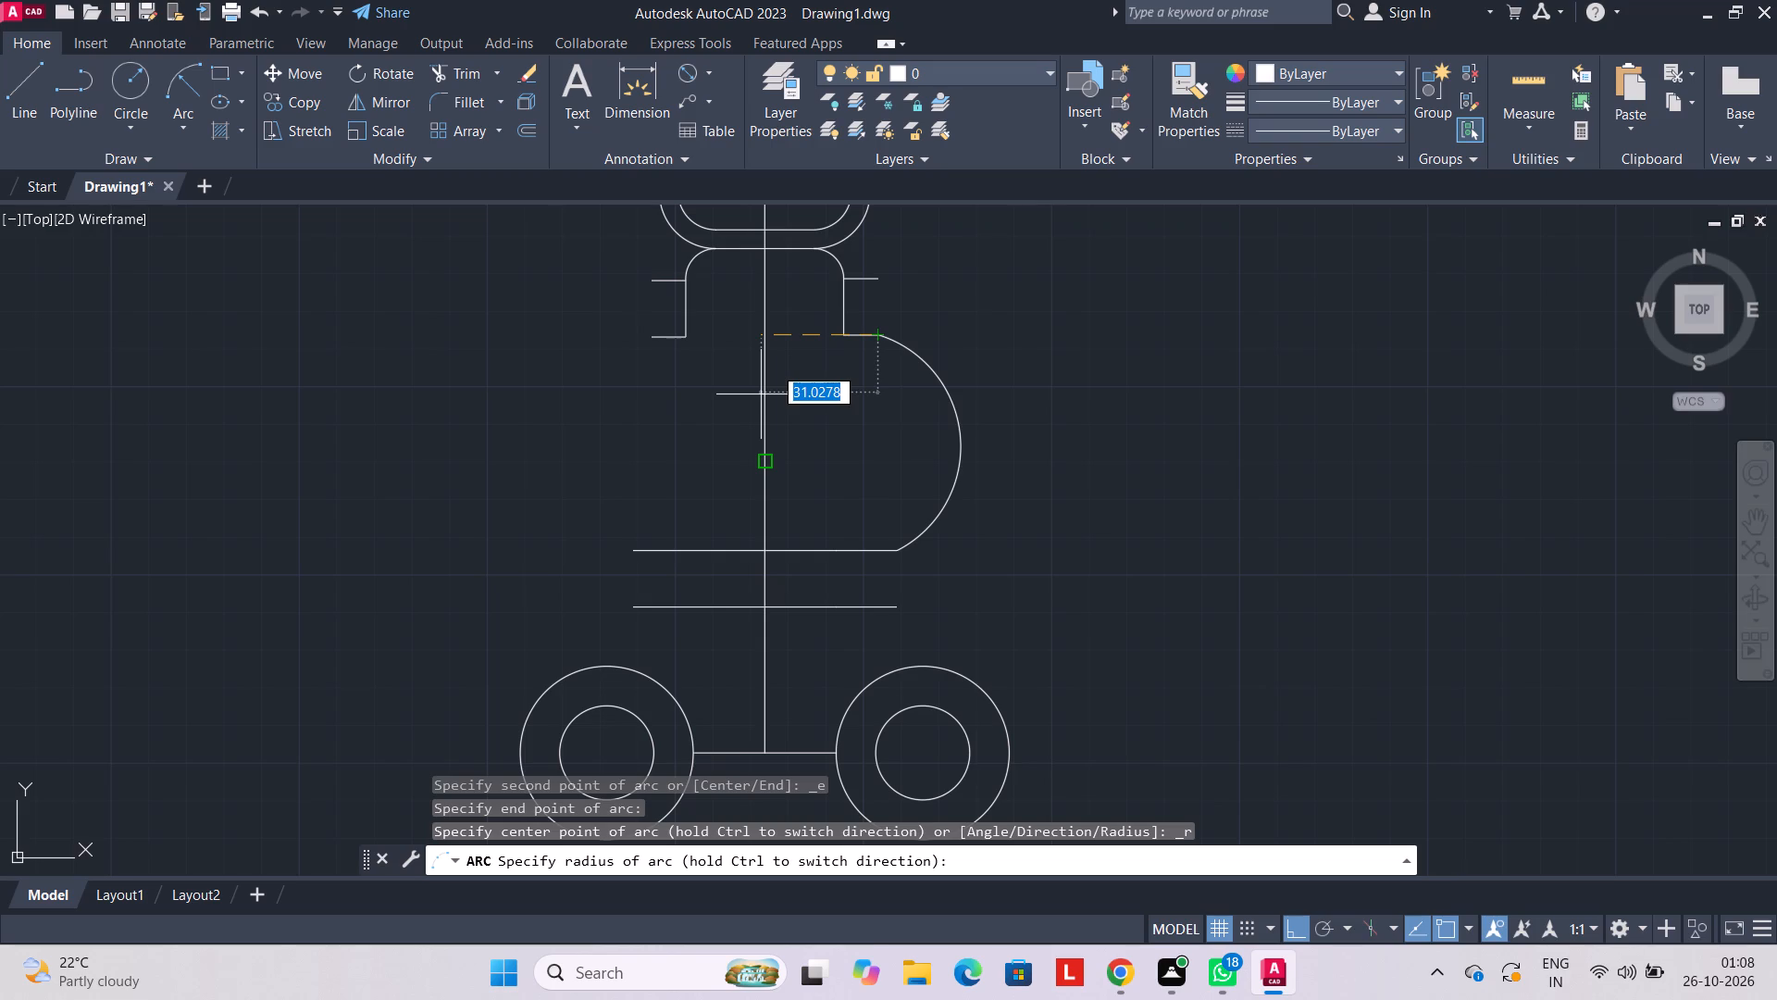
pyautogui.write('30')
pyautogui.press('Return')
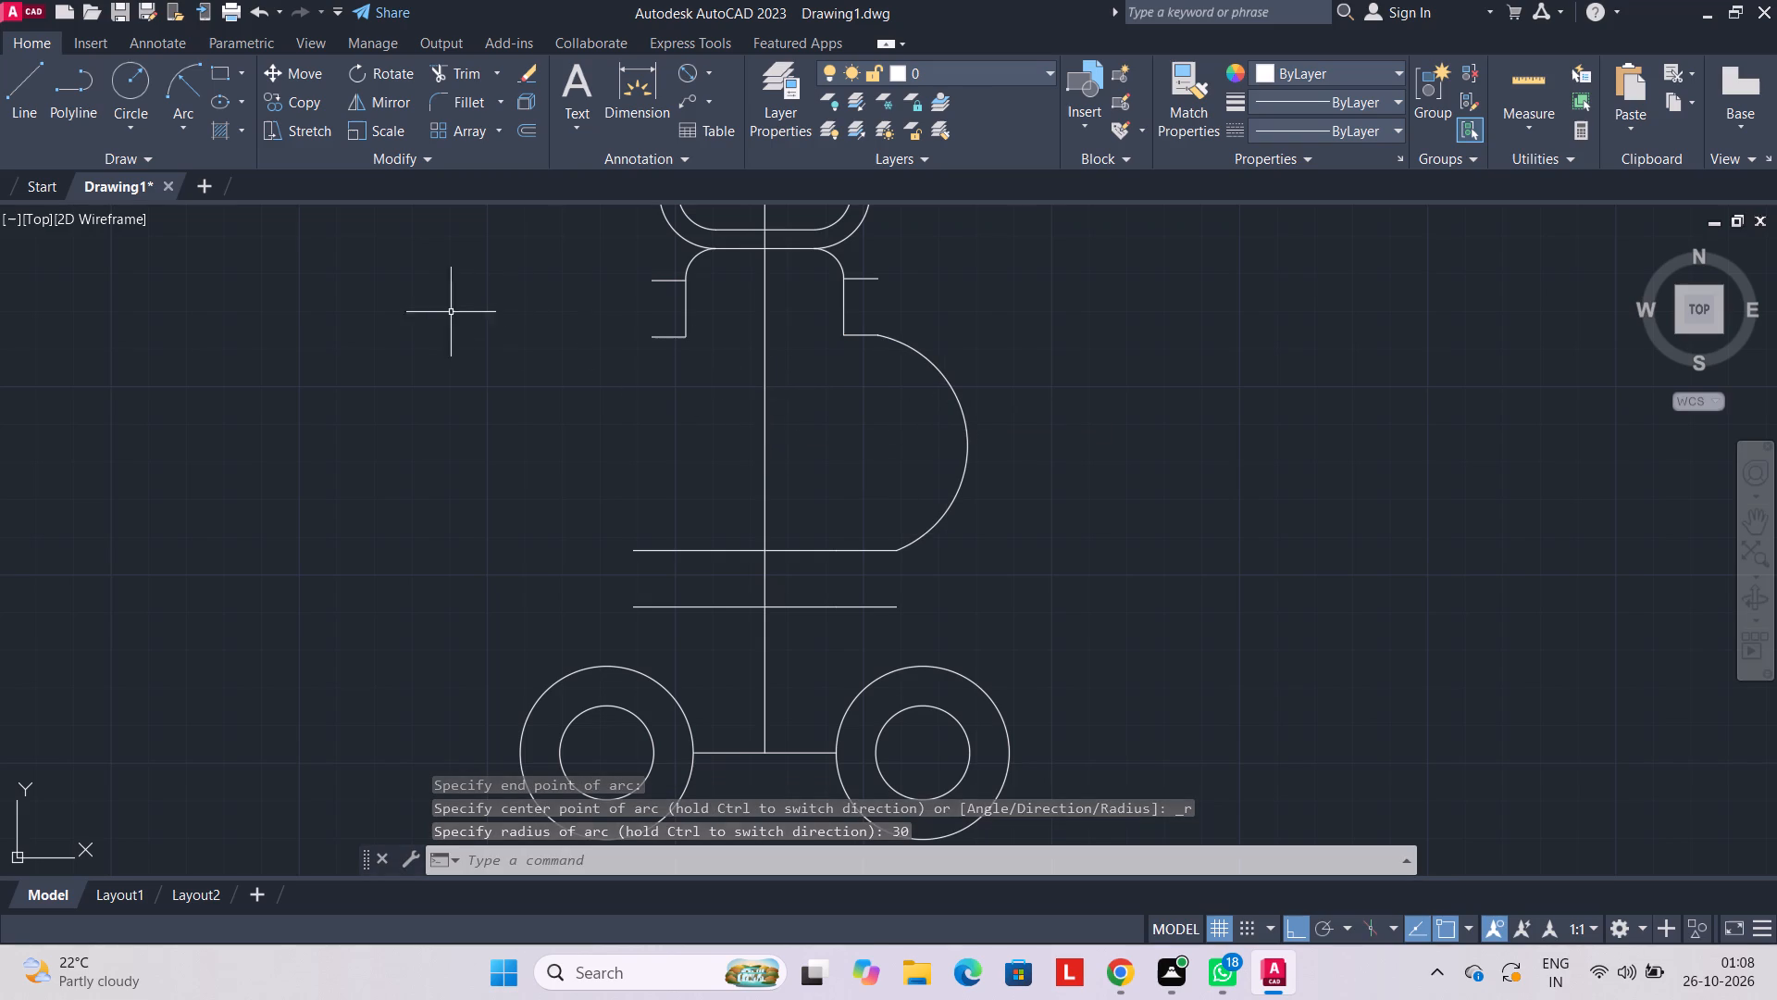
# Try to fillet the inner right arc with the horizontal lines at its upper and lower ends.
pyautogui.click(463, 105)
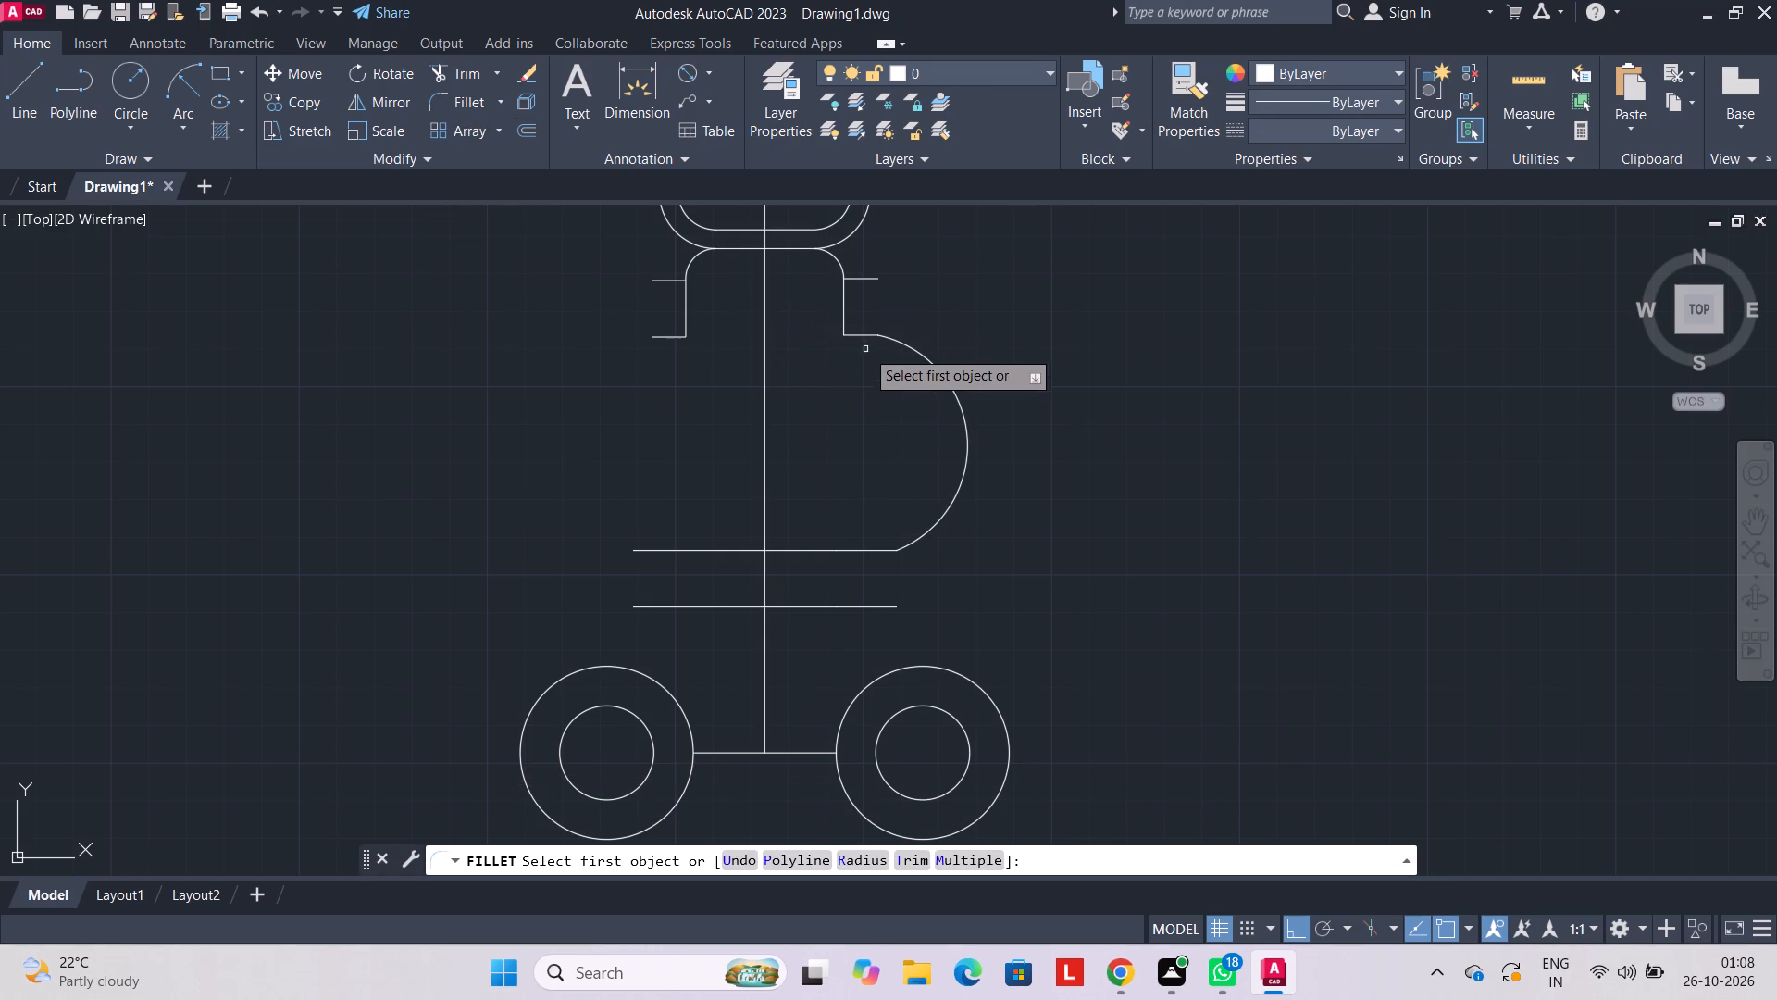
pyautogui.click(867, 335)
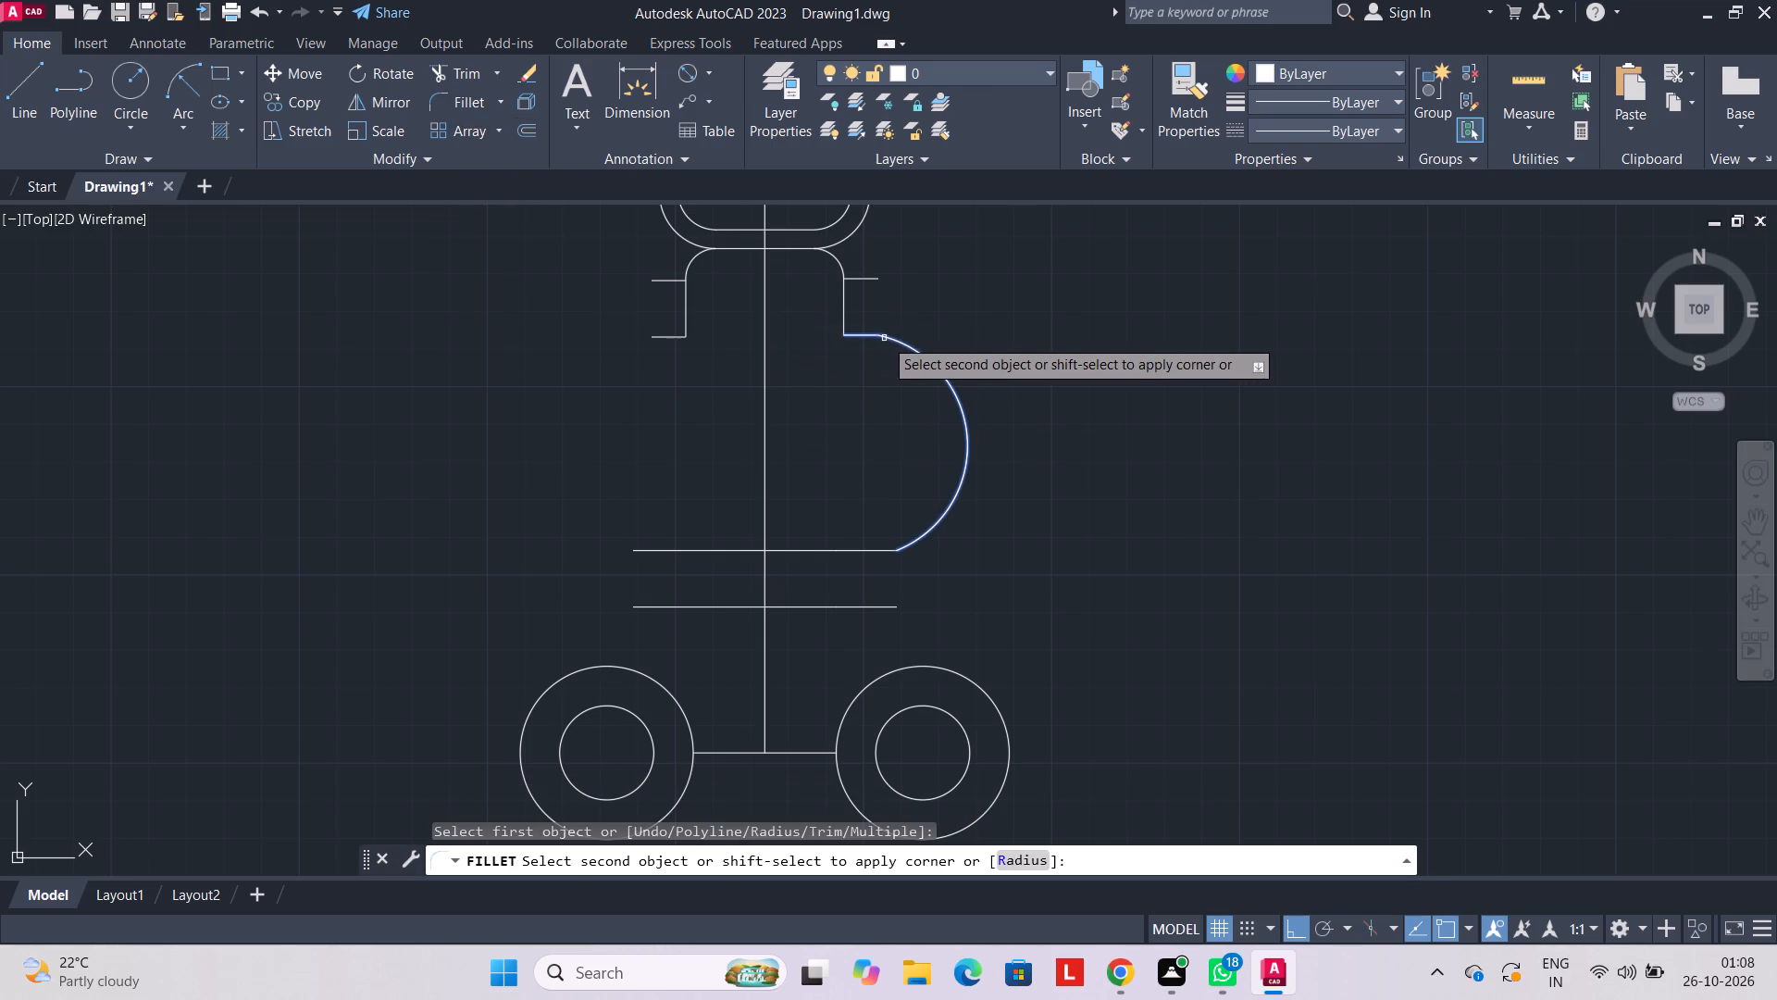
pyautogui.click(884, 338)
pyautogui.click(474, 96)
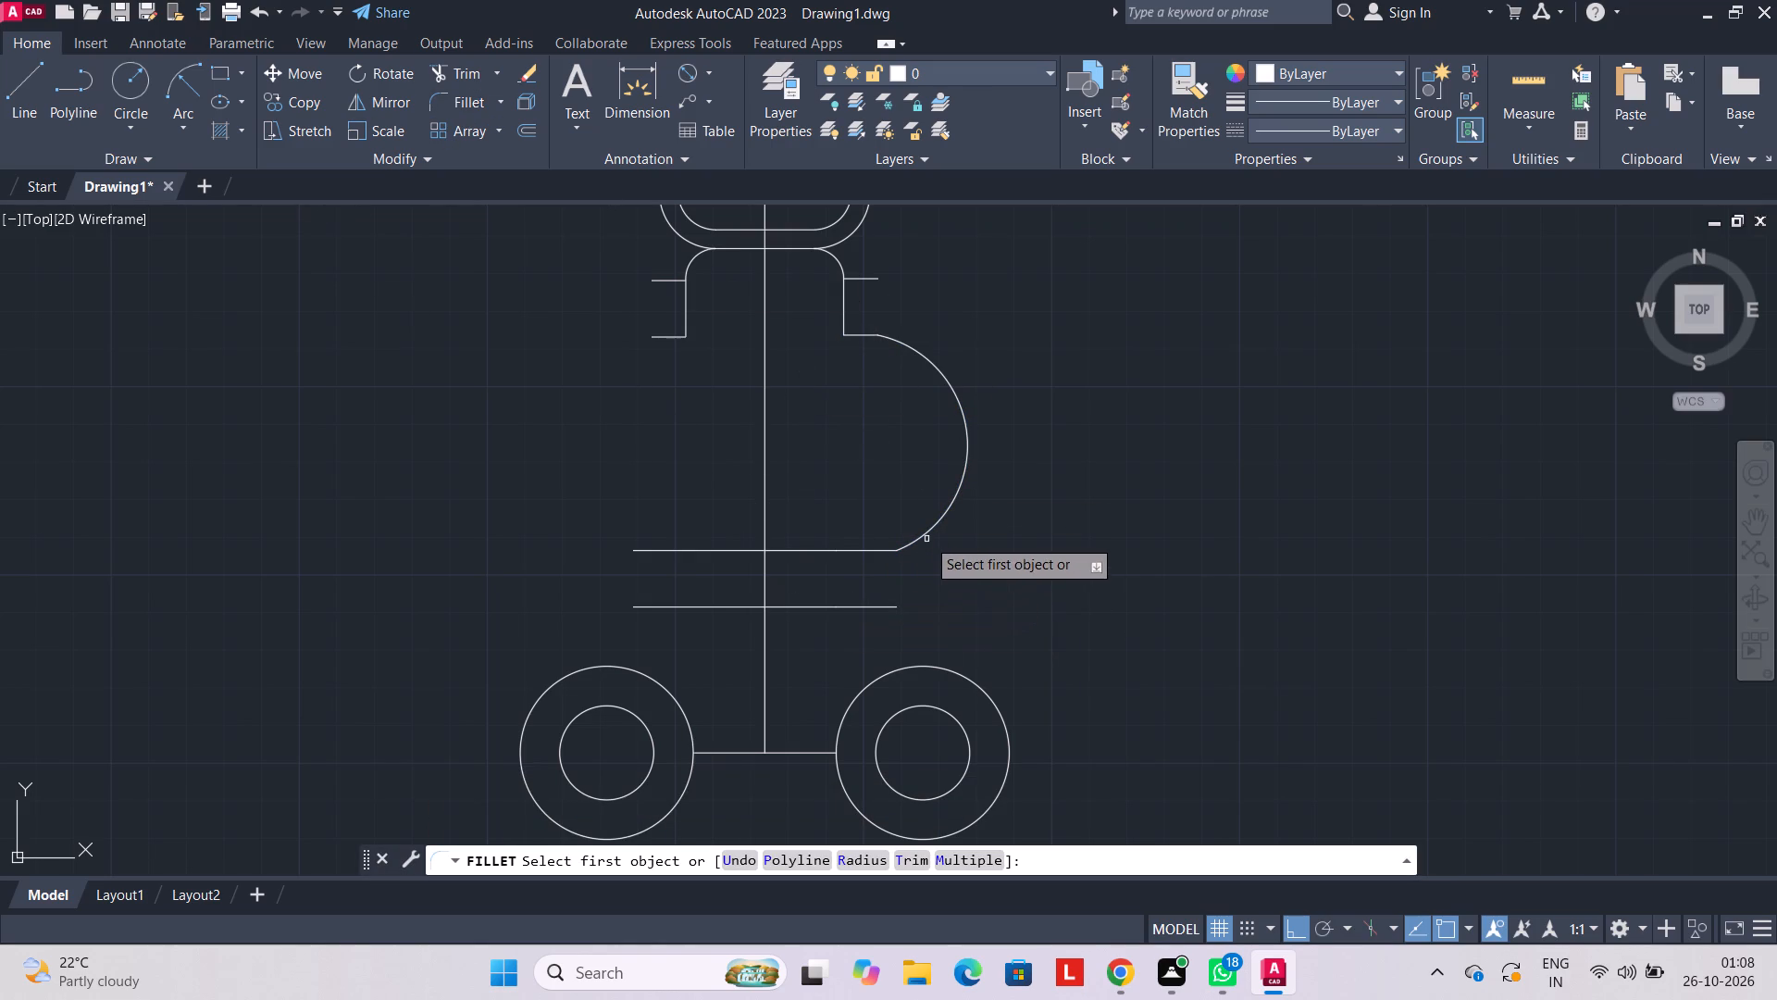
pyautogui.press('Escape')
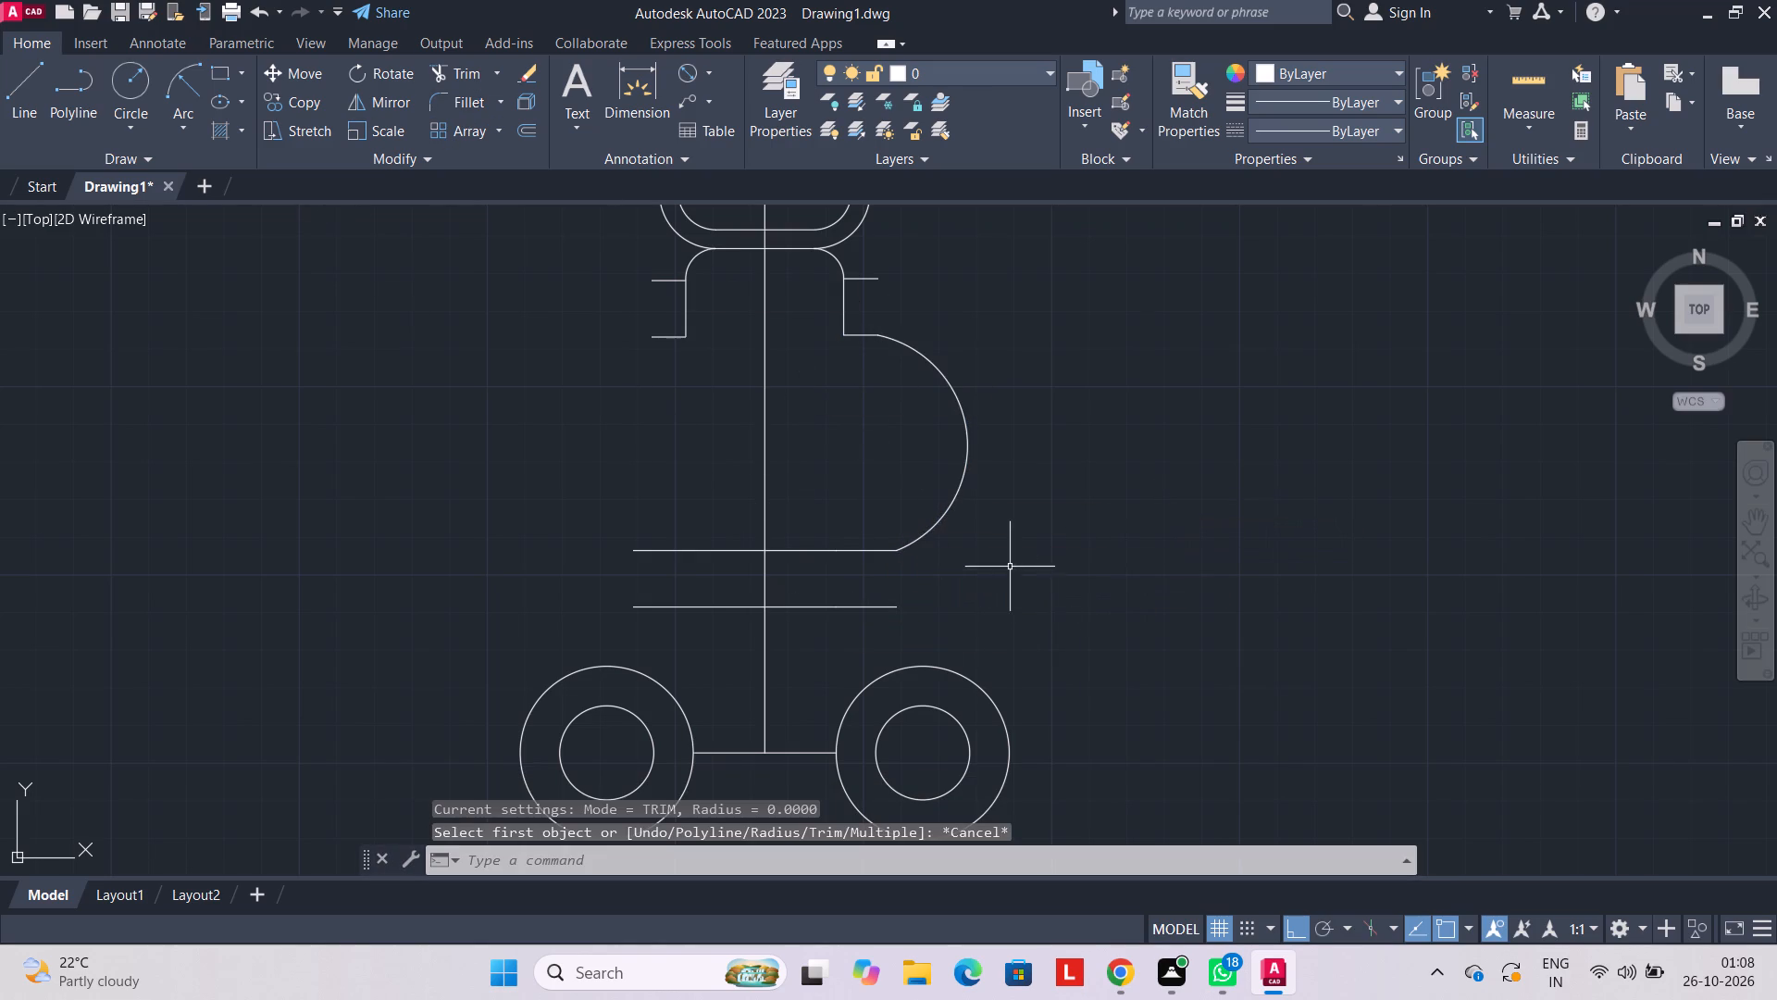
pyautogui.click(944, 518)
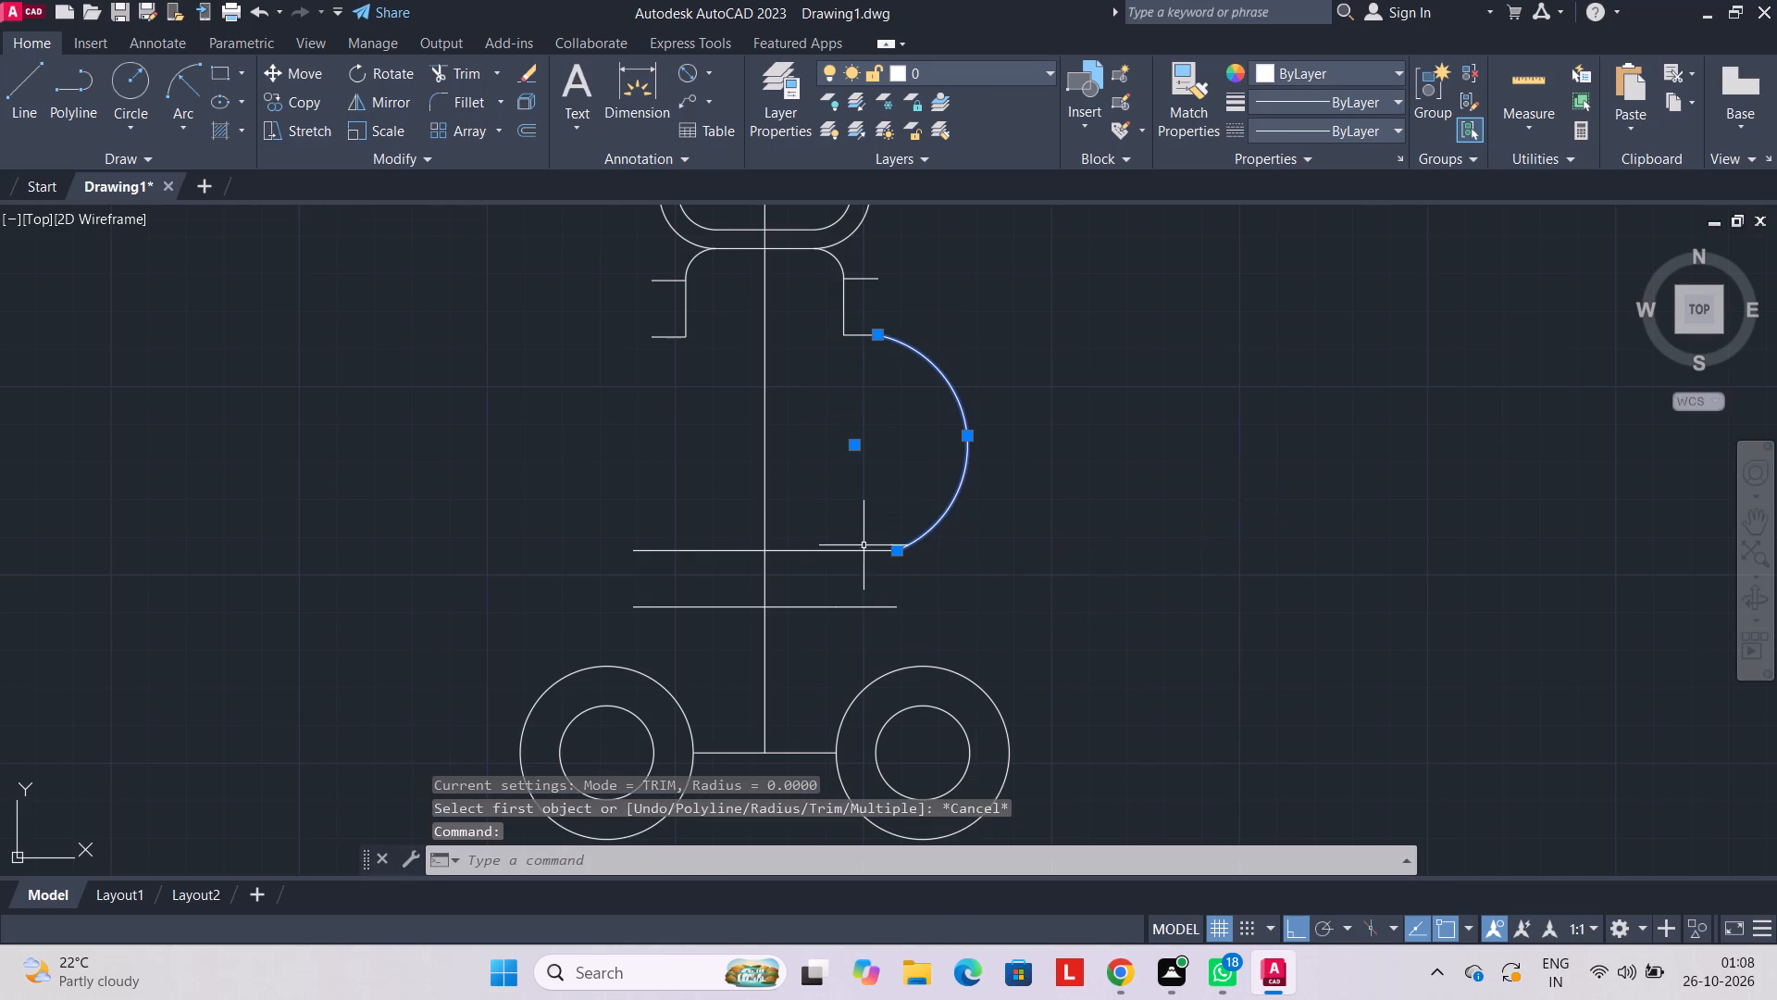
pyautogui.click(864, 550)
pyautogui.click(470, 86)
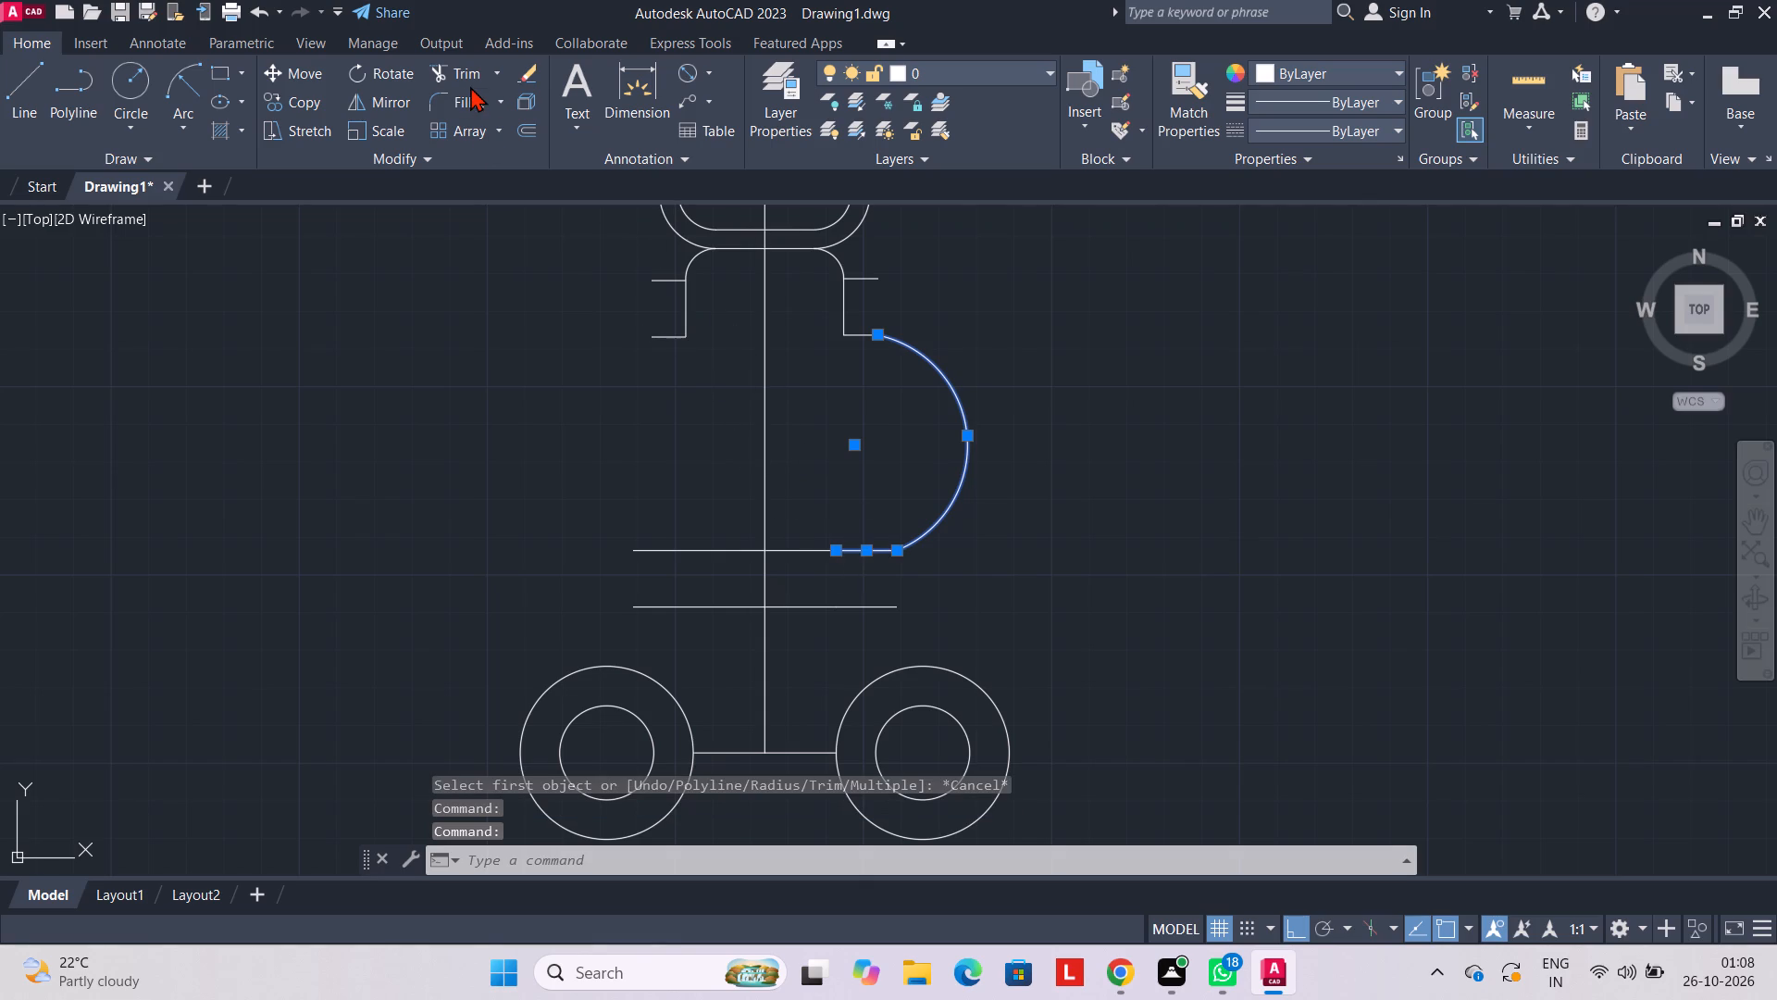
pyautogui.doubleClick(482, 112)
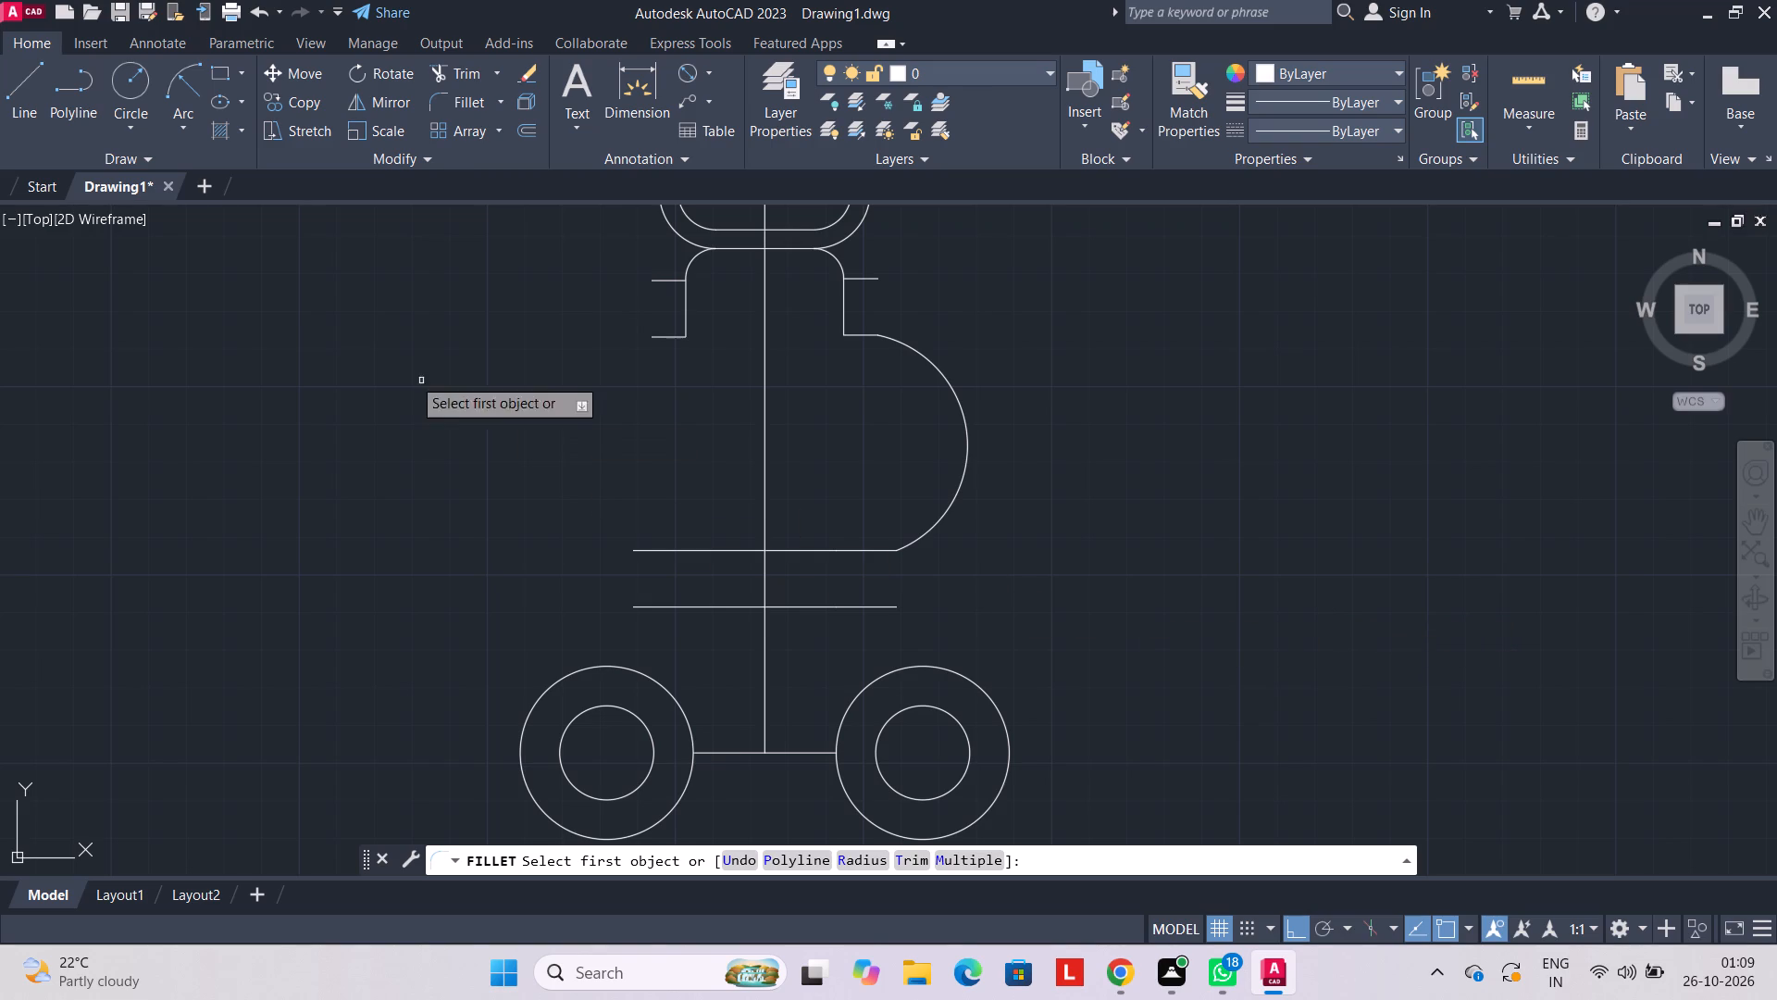
# Draw a Start, End, Direction arc from the upper right neck stub to the lower long horizontal line's right end, with 0° tangent direction.
pyautogui.click(192, 119)
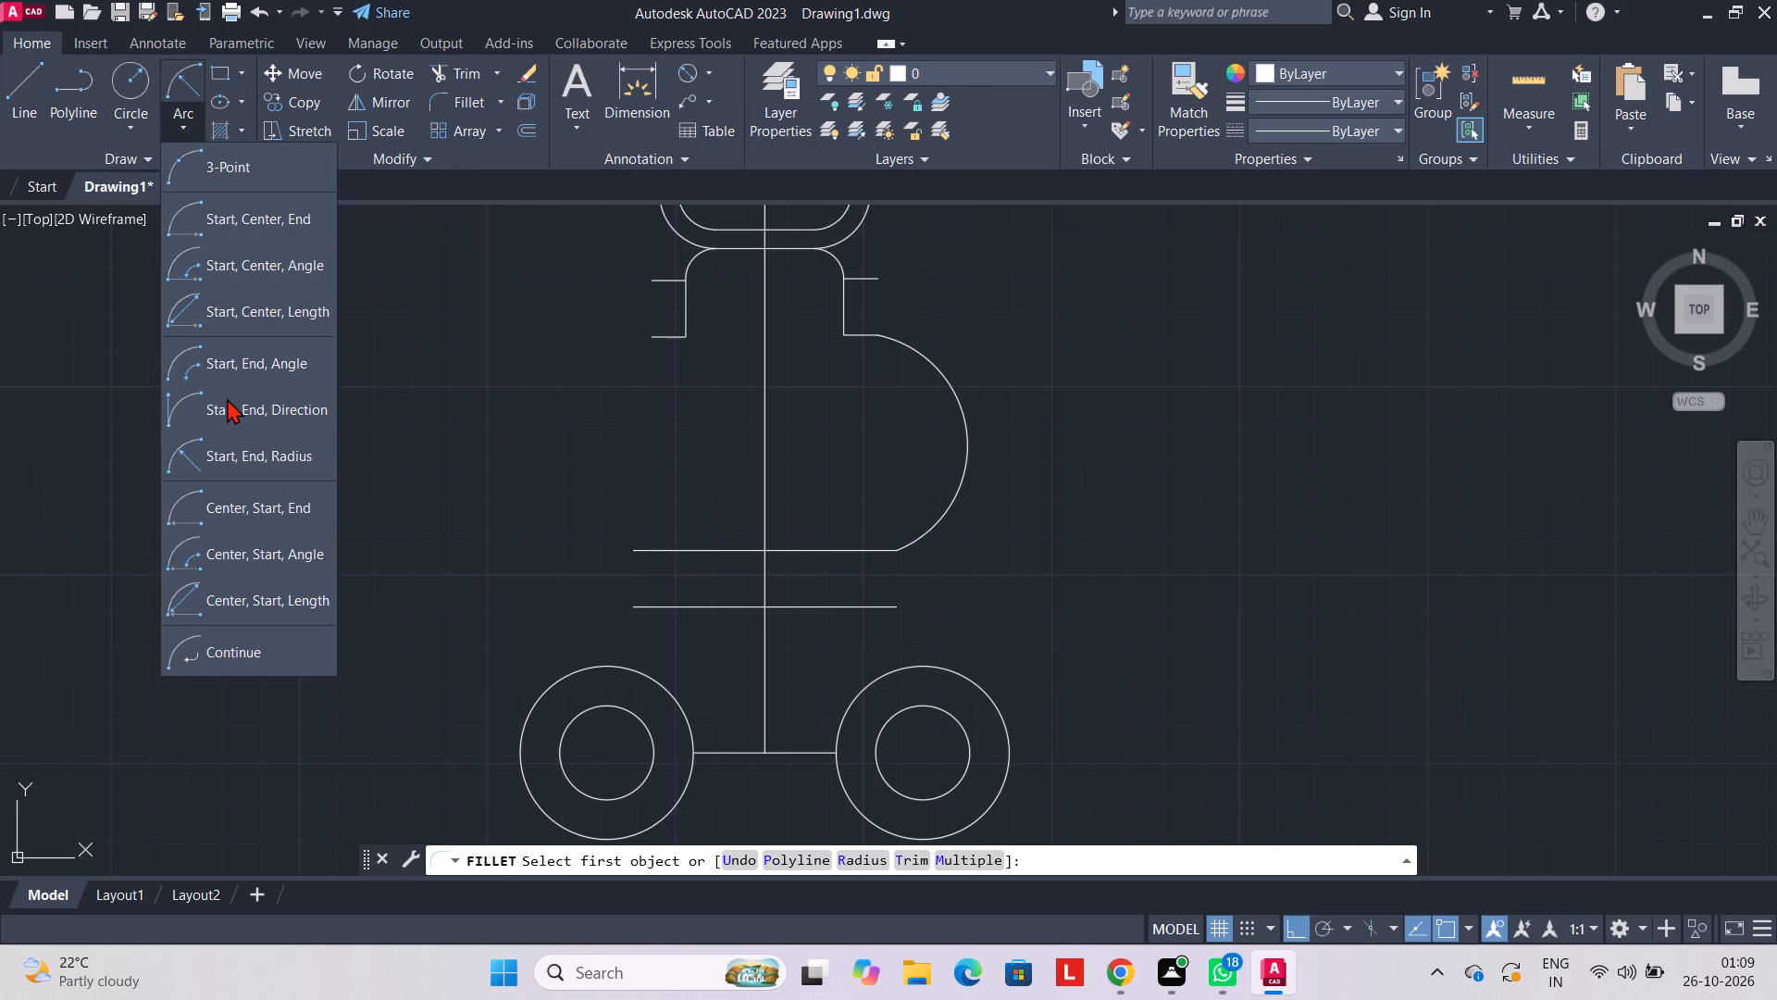
pyautogui.click(489, 281)
pyautogui.click(194, 121)
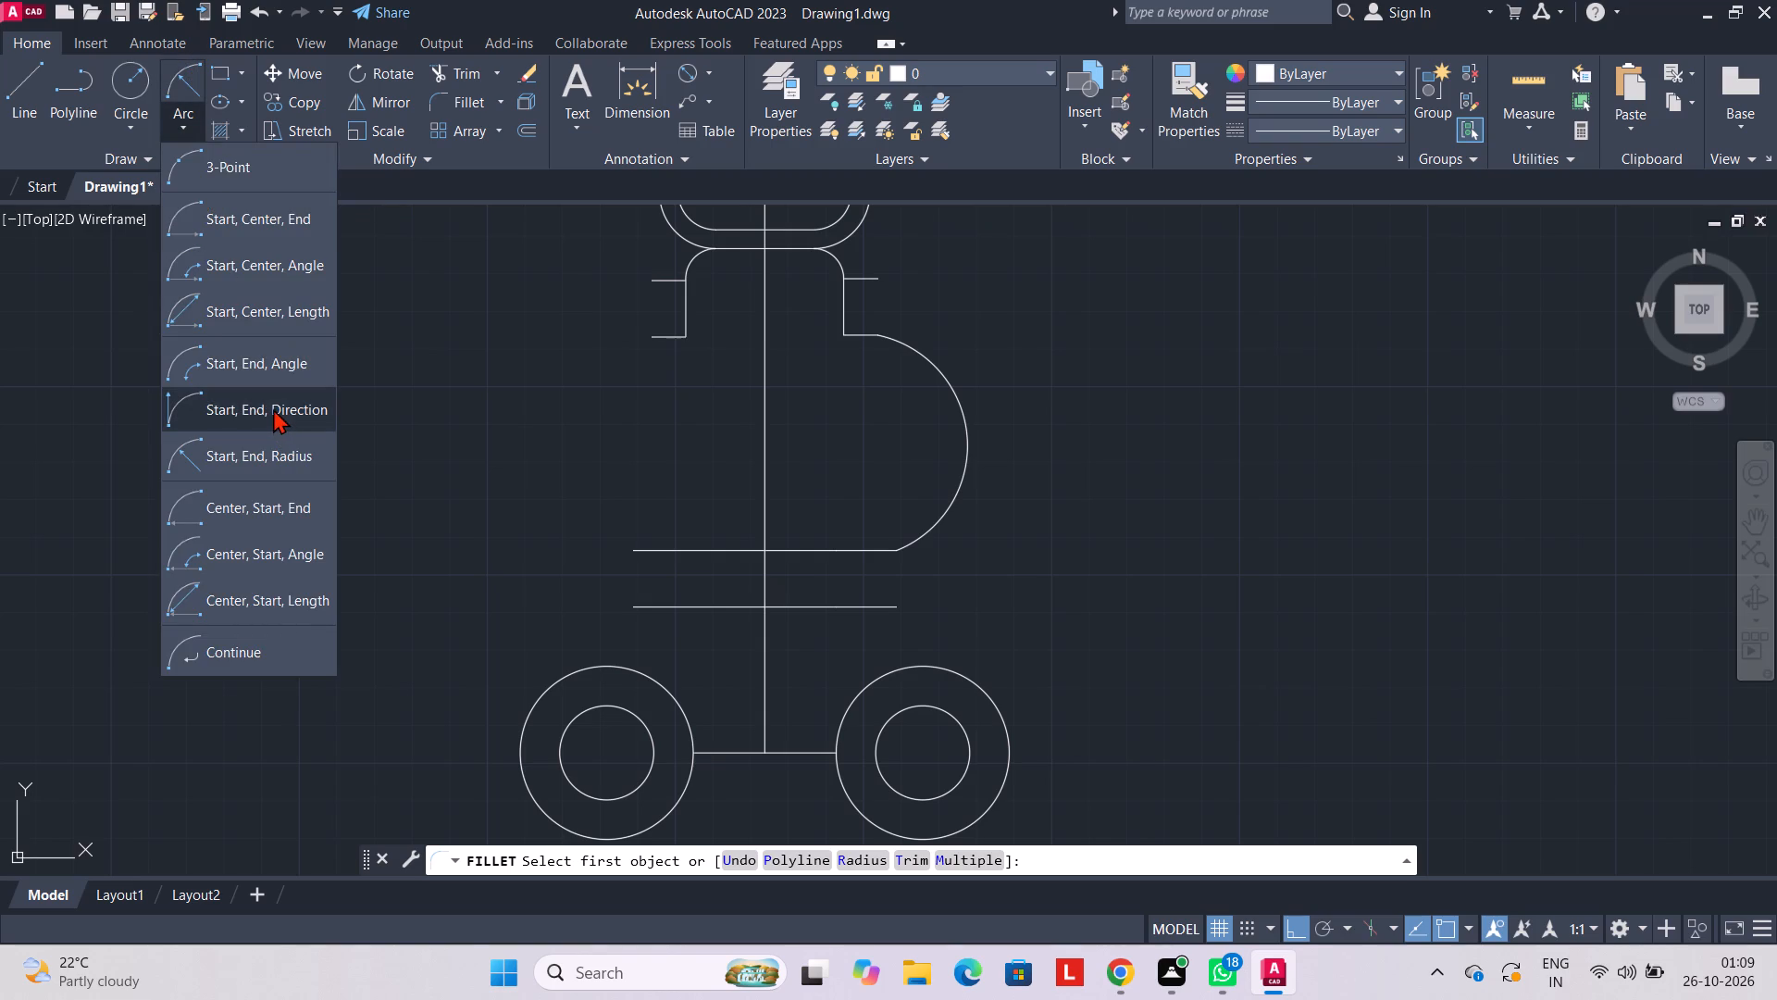
pyautogui.click(273, 406)
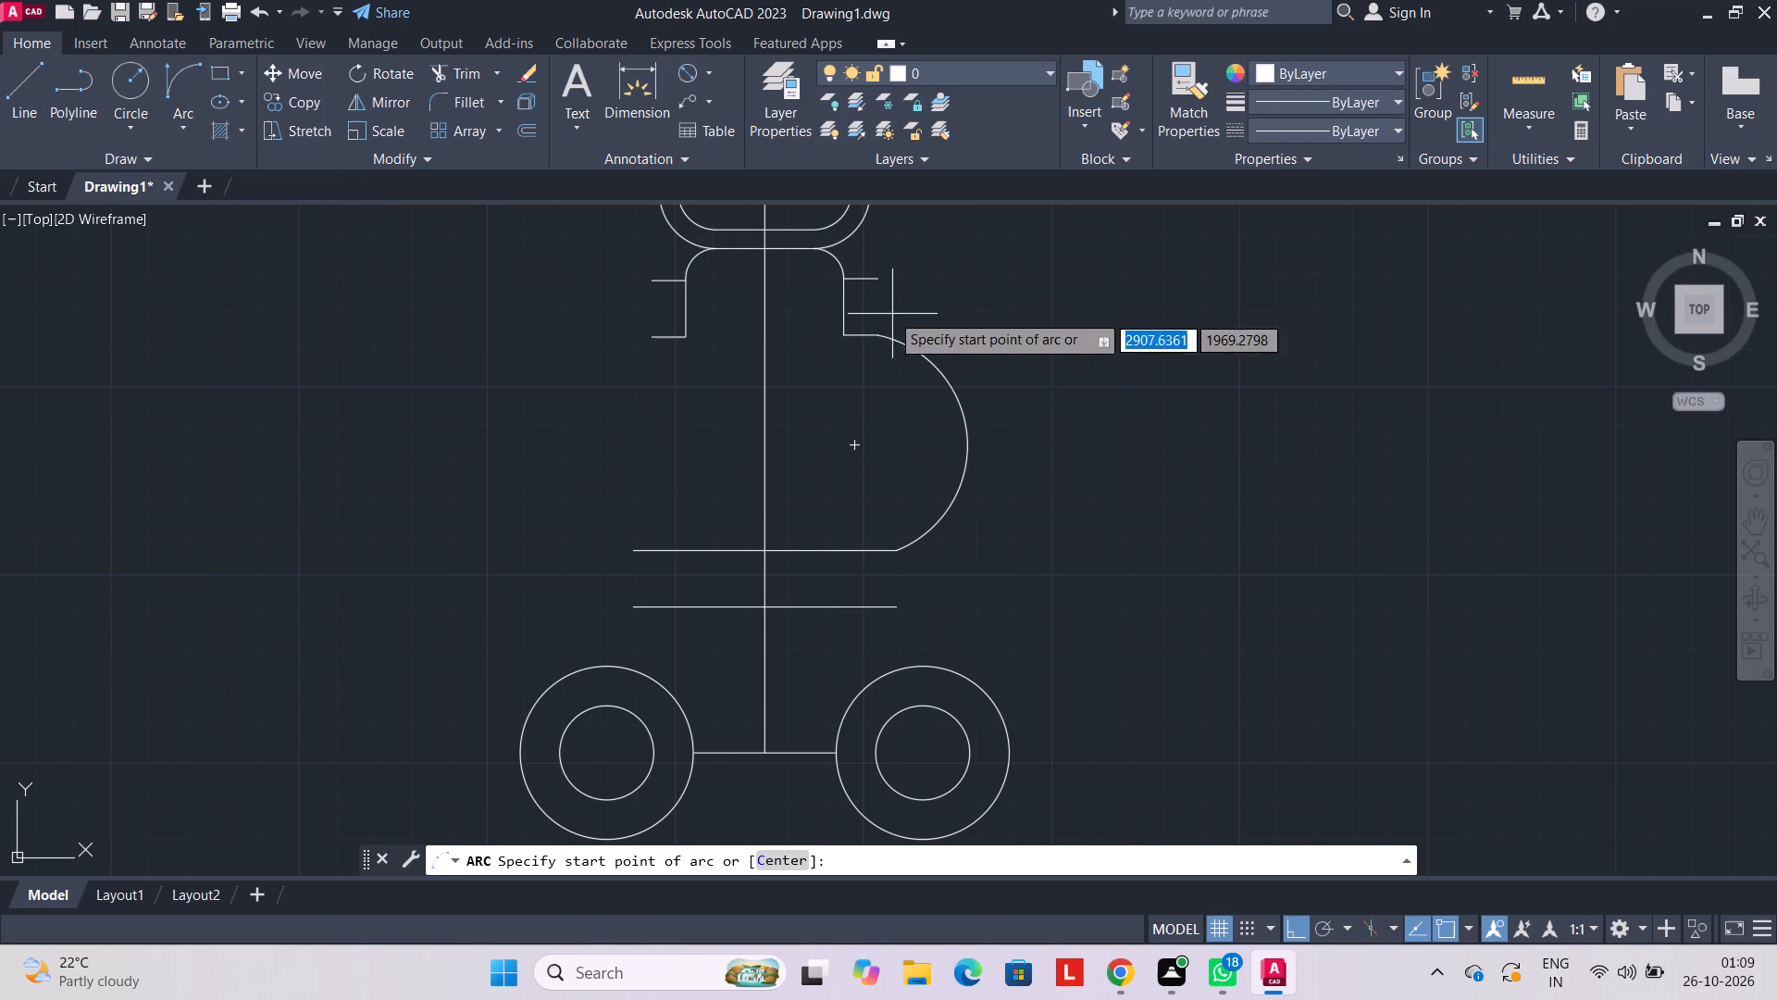
pyautogui.click(882, 276)
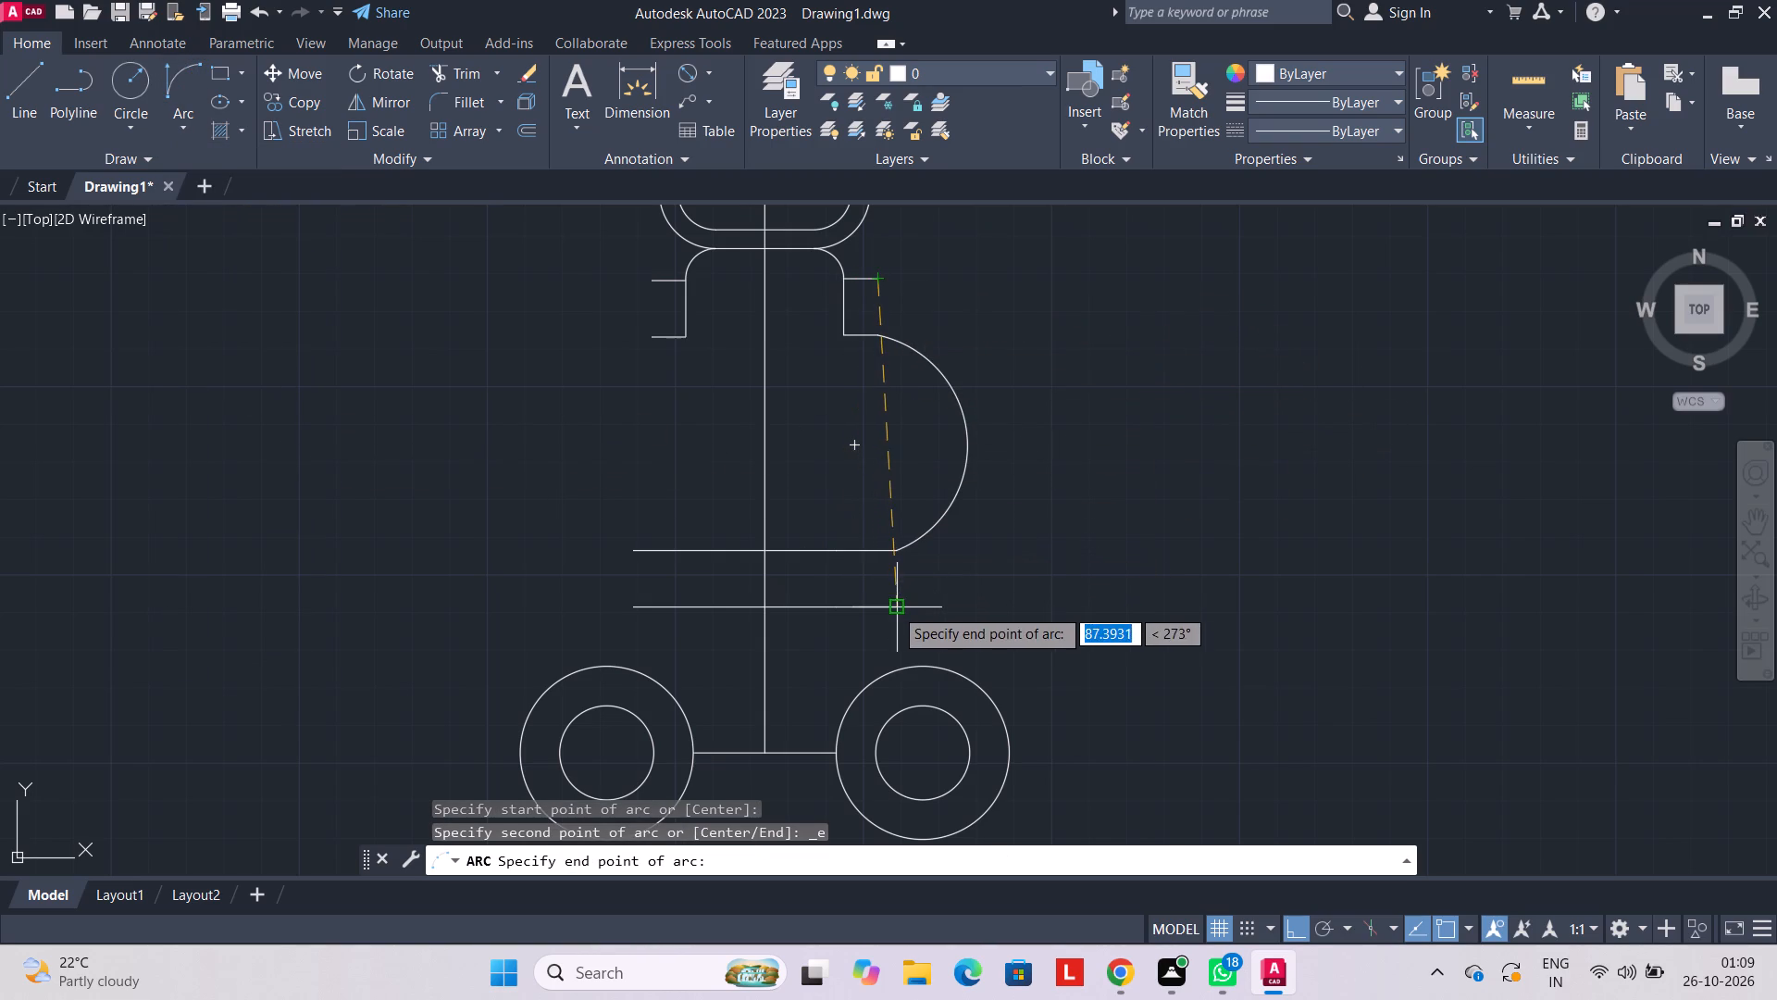
pyautogui.click(893, 607)
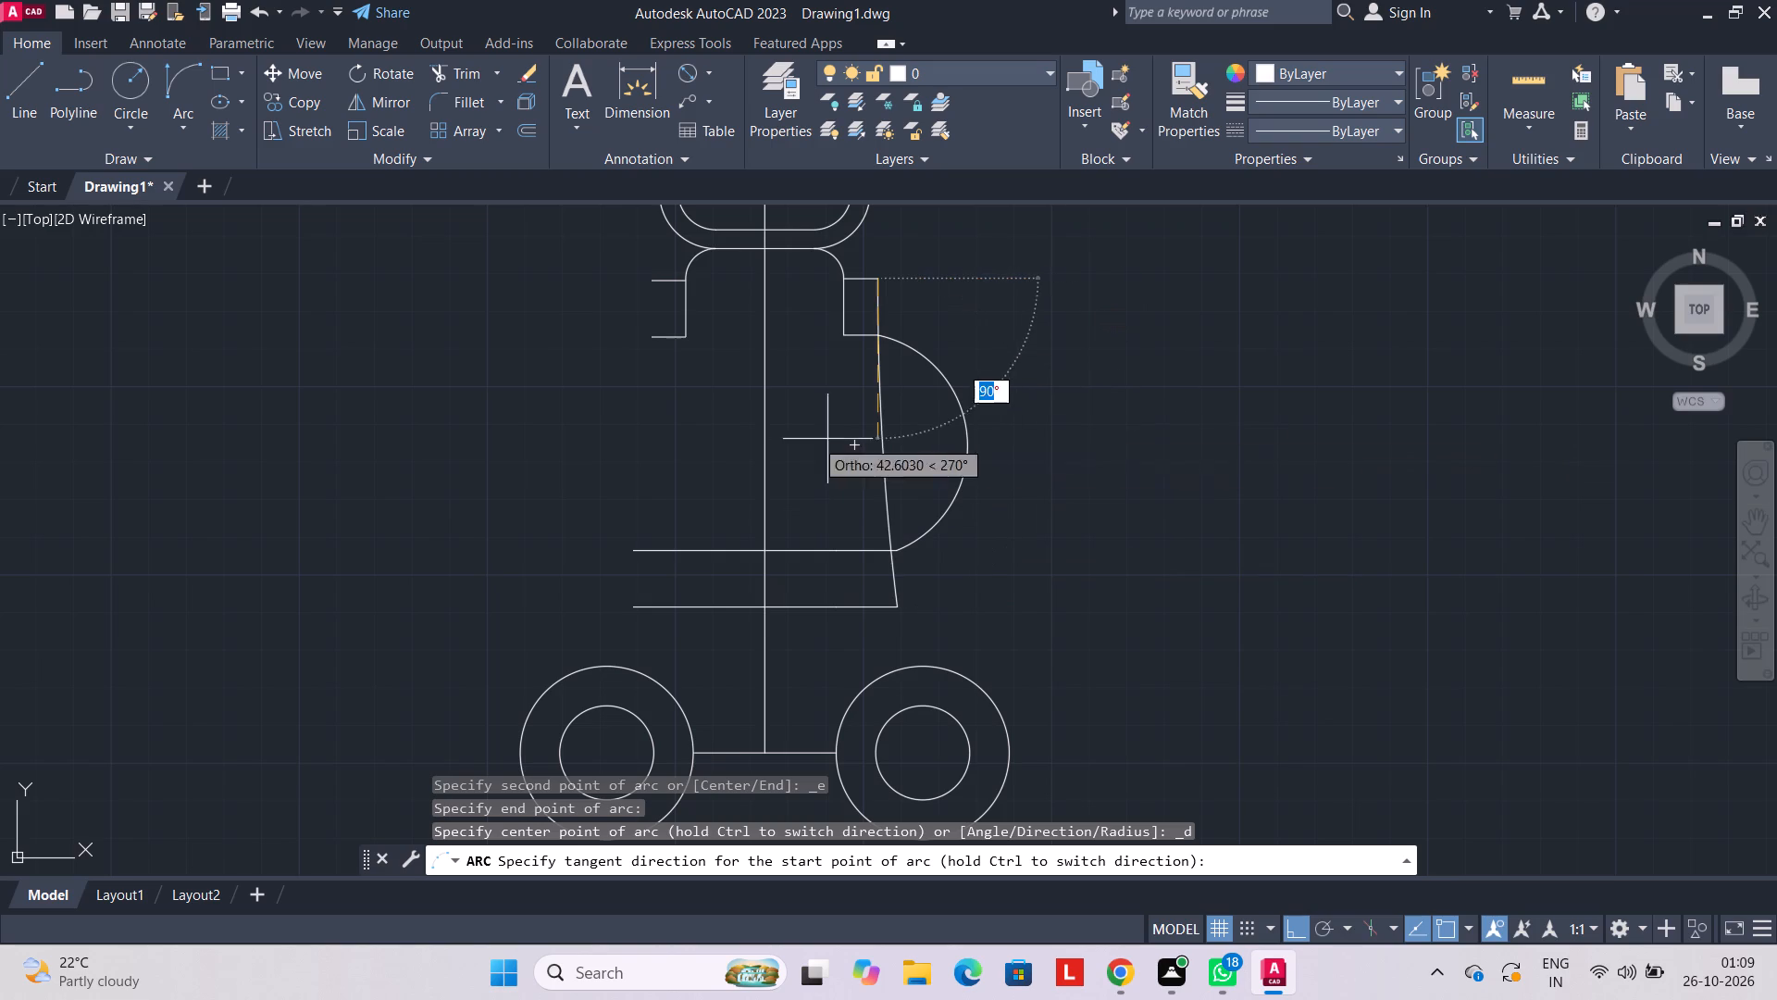
pyautogui.click(1248, 373)
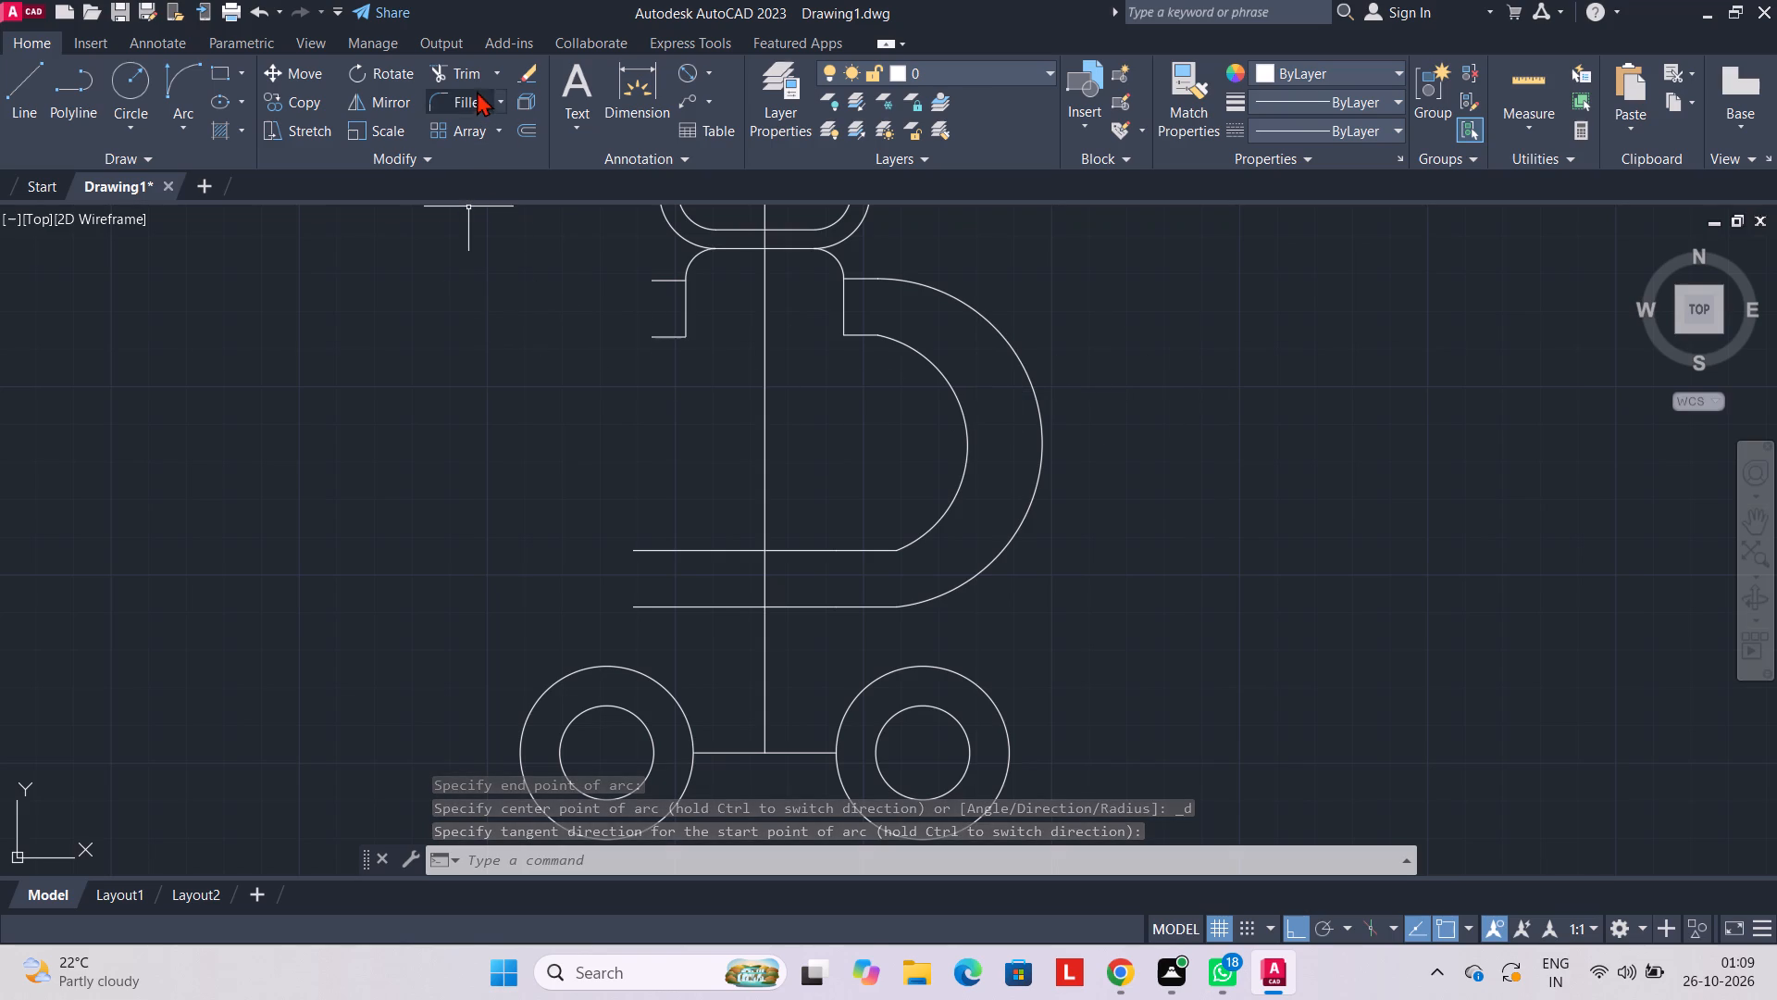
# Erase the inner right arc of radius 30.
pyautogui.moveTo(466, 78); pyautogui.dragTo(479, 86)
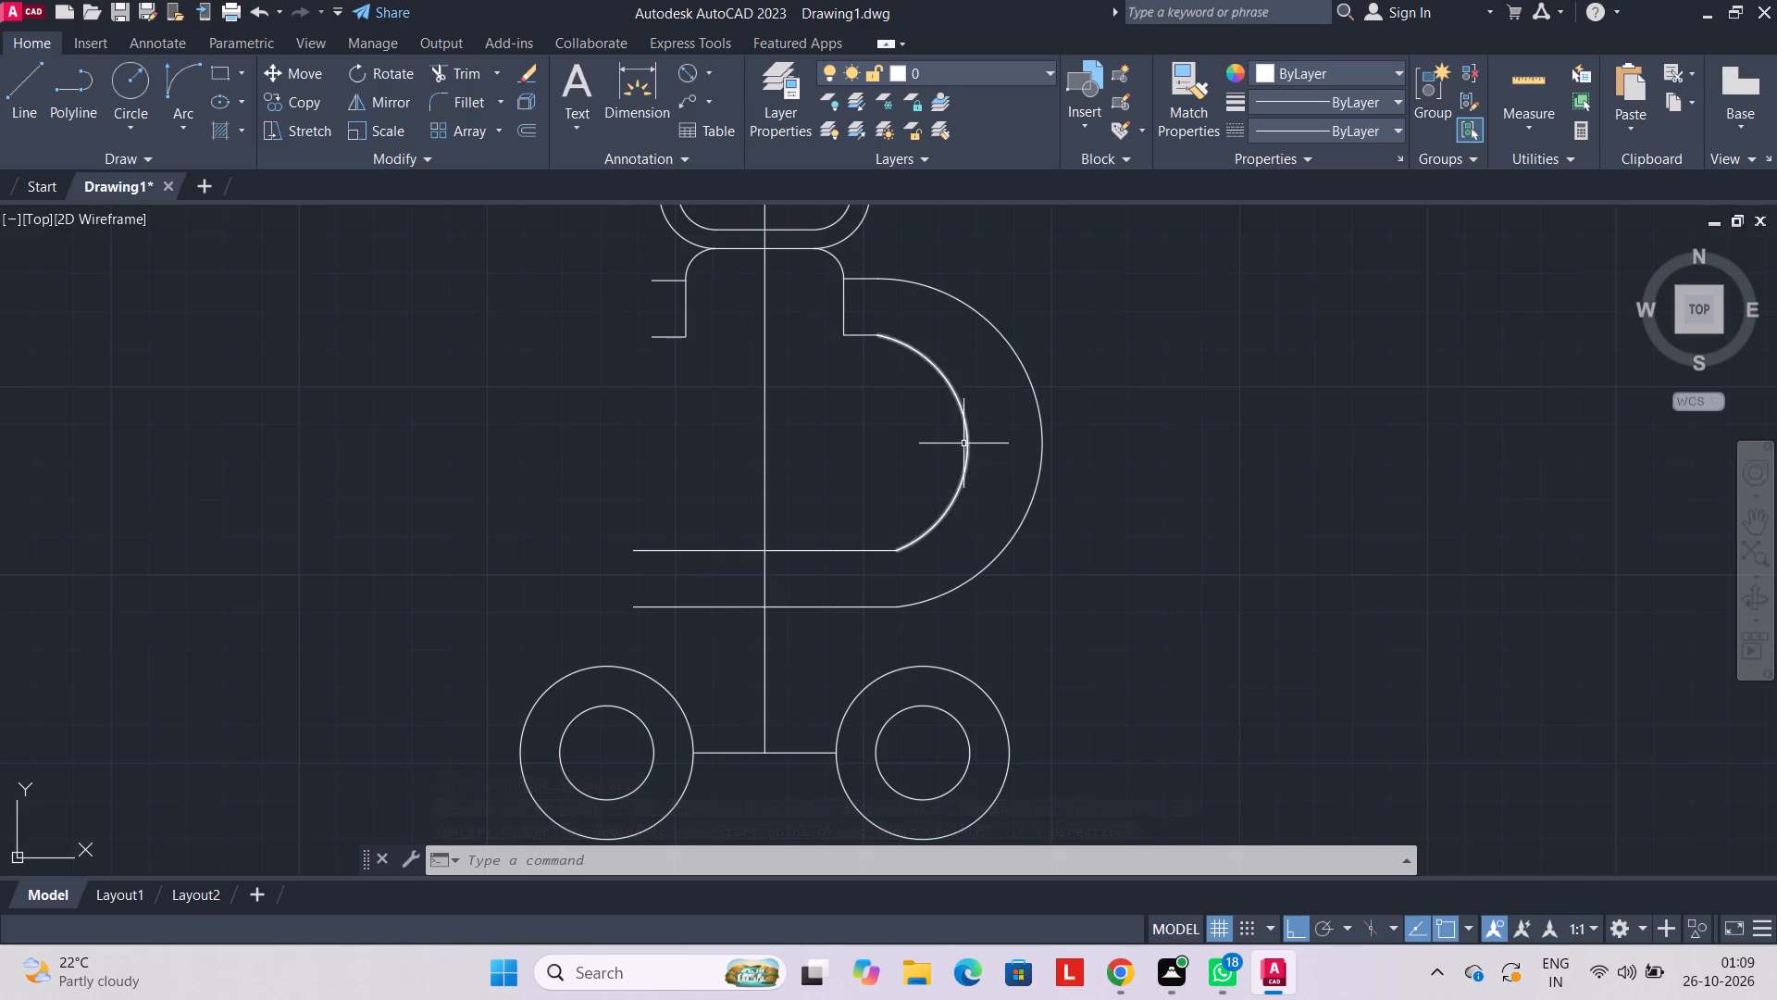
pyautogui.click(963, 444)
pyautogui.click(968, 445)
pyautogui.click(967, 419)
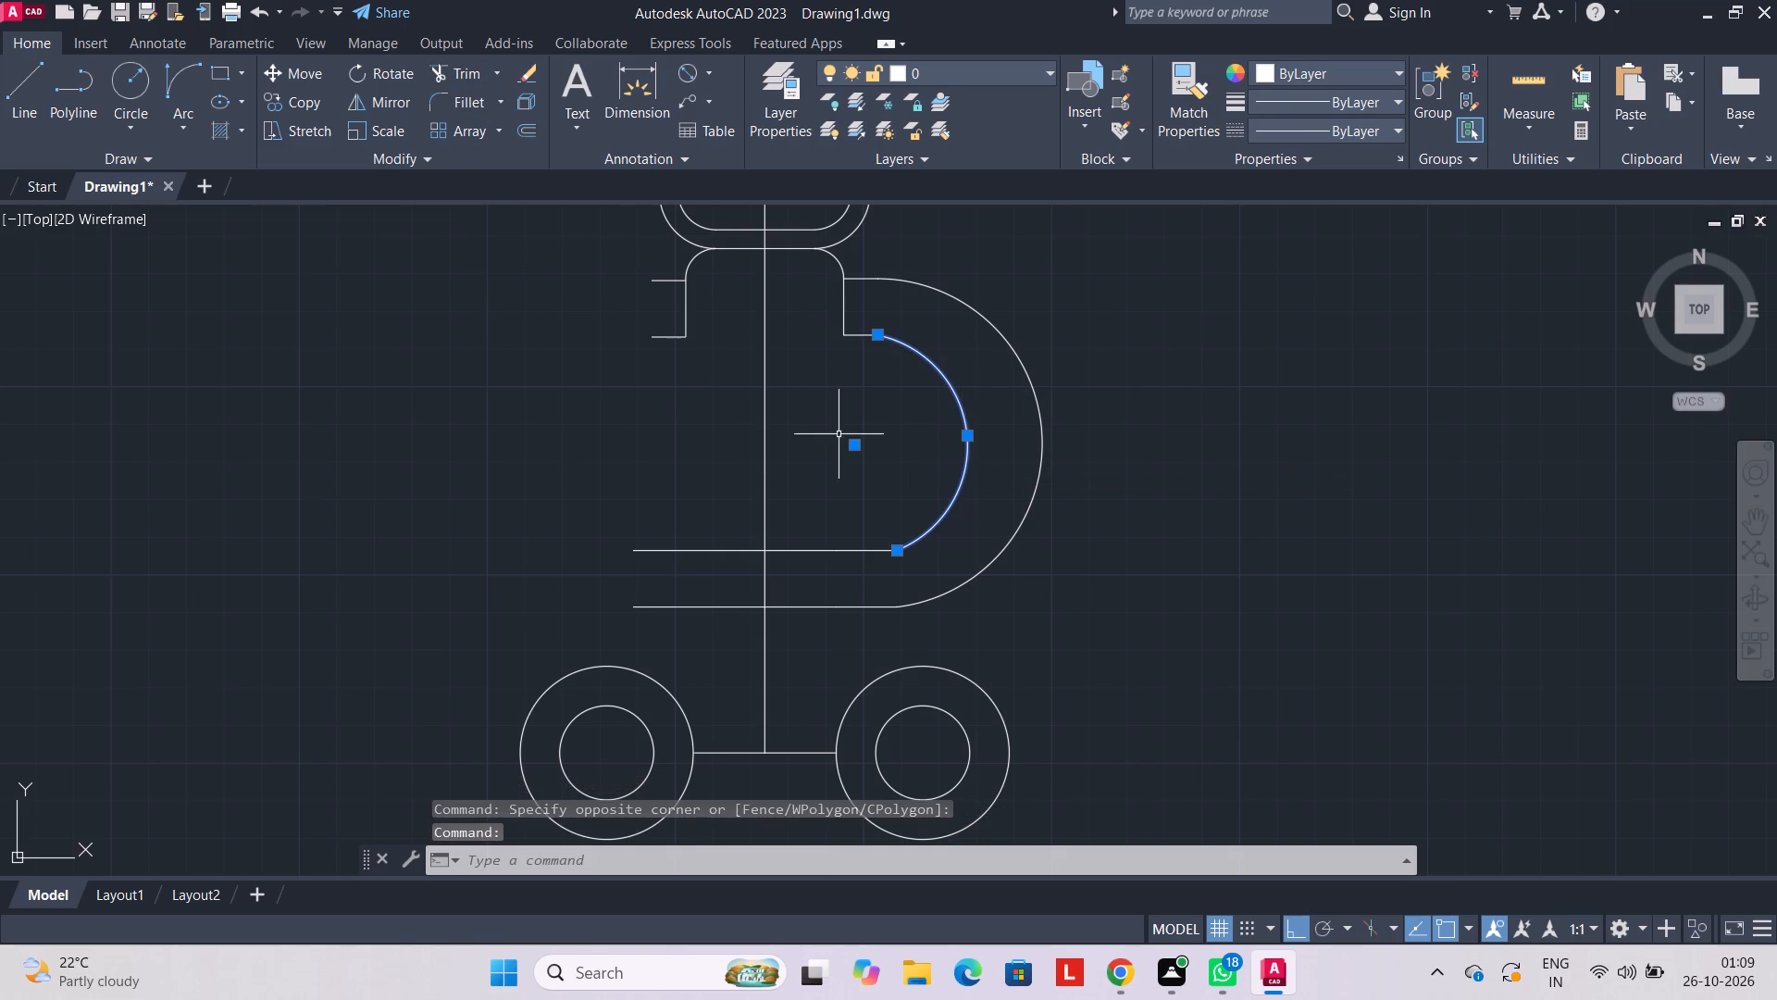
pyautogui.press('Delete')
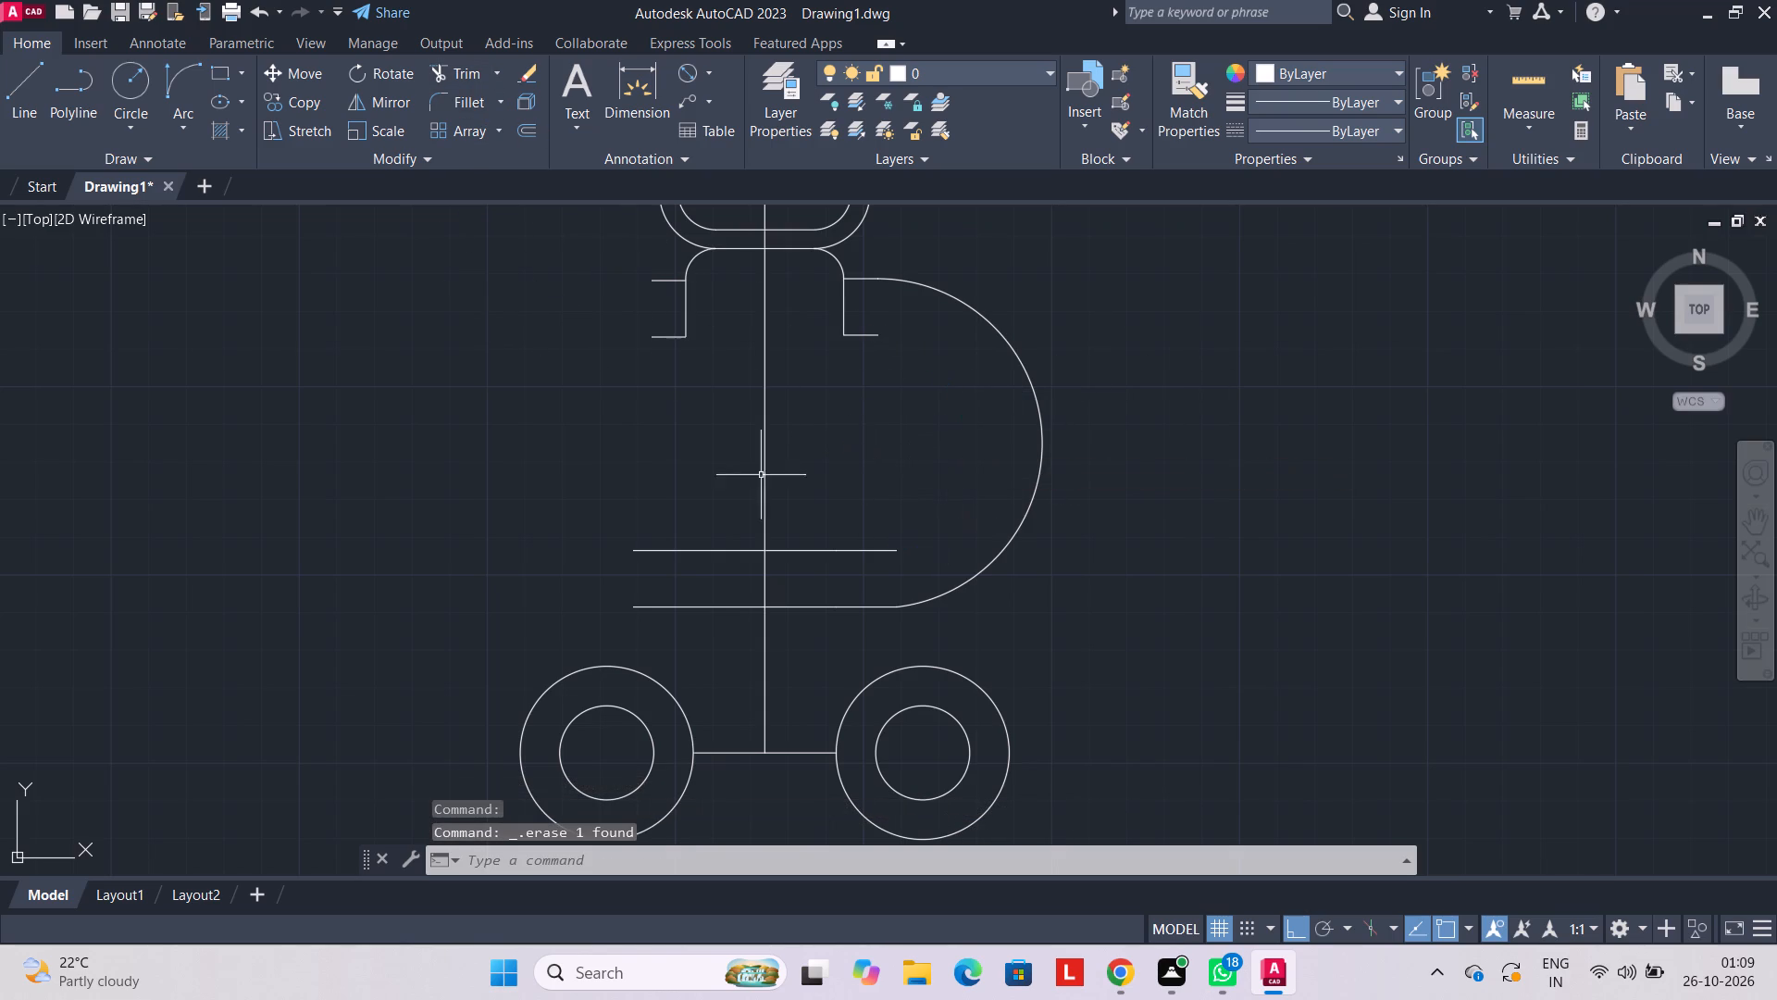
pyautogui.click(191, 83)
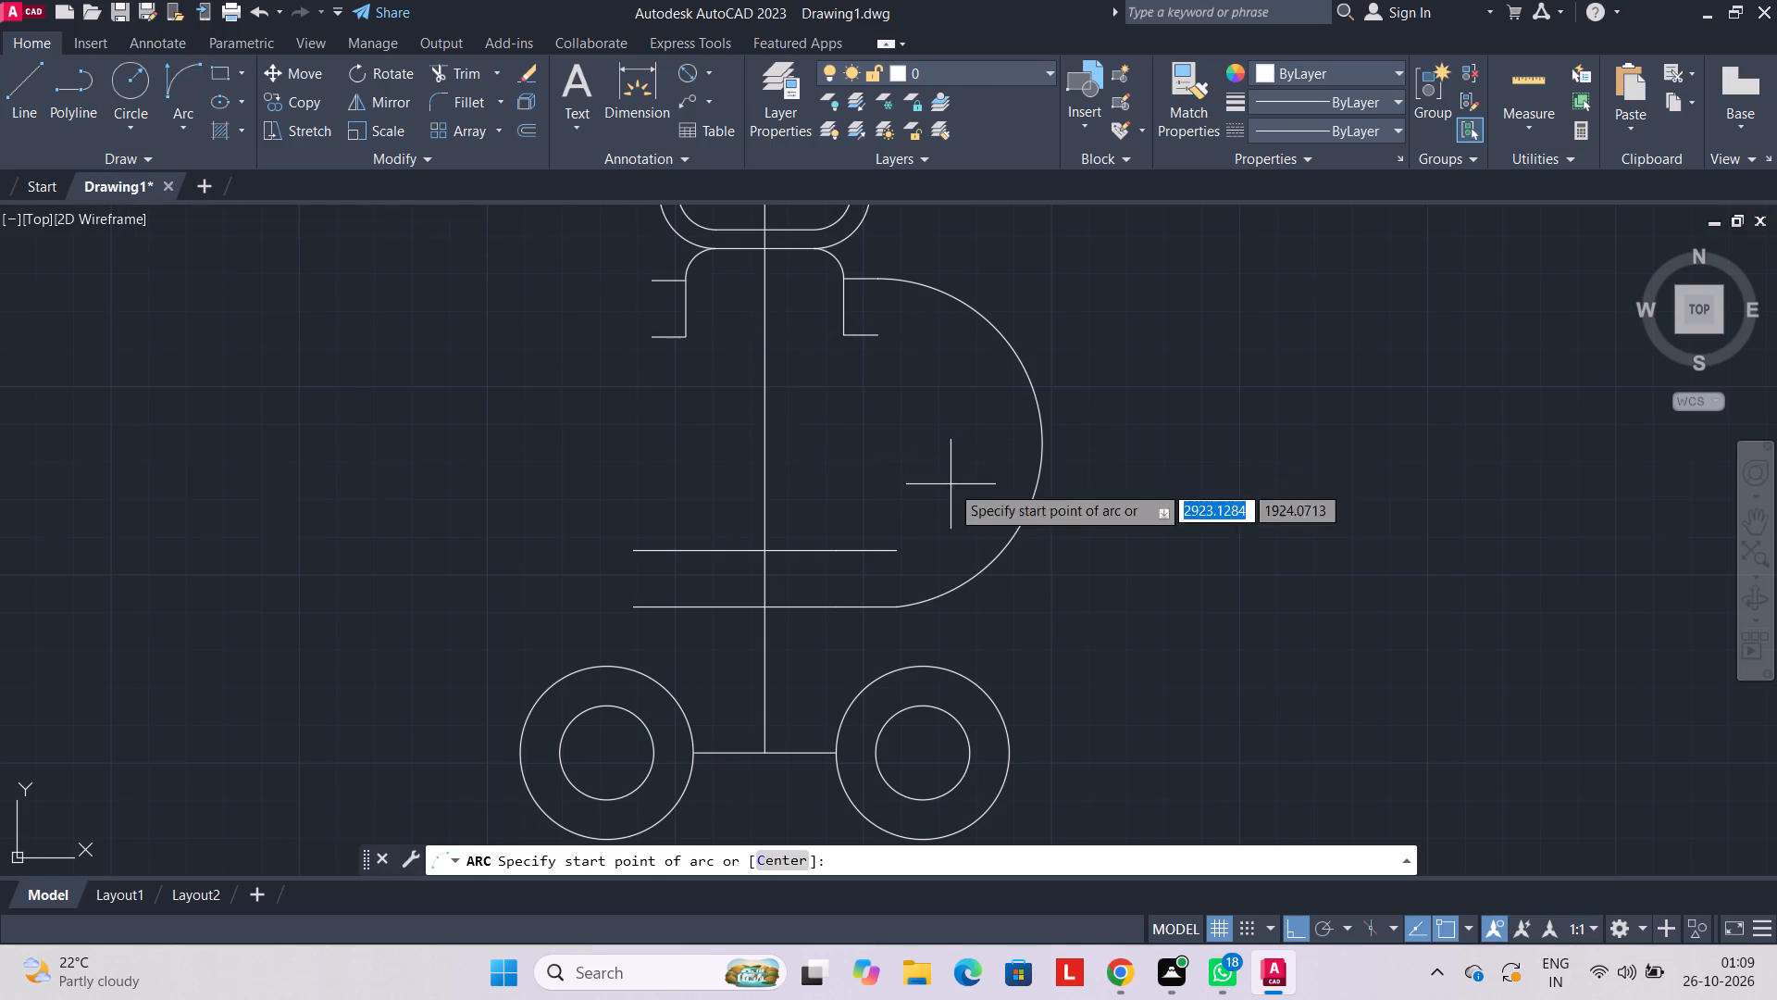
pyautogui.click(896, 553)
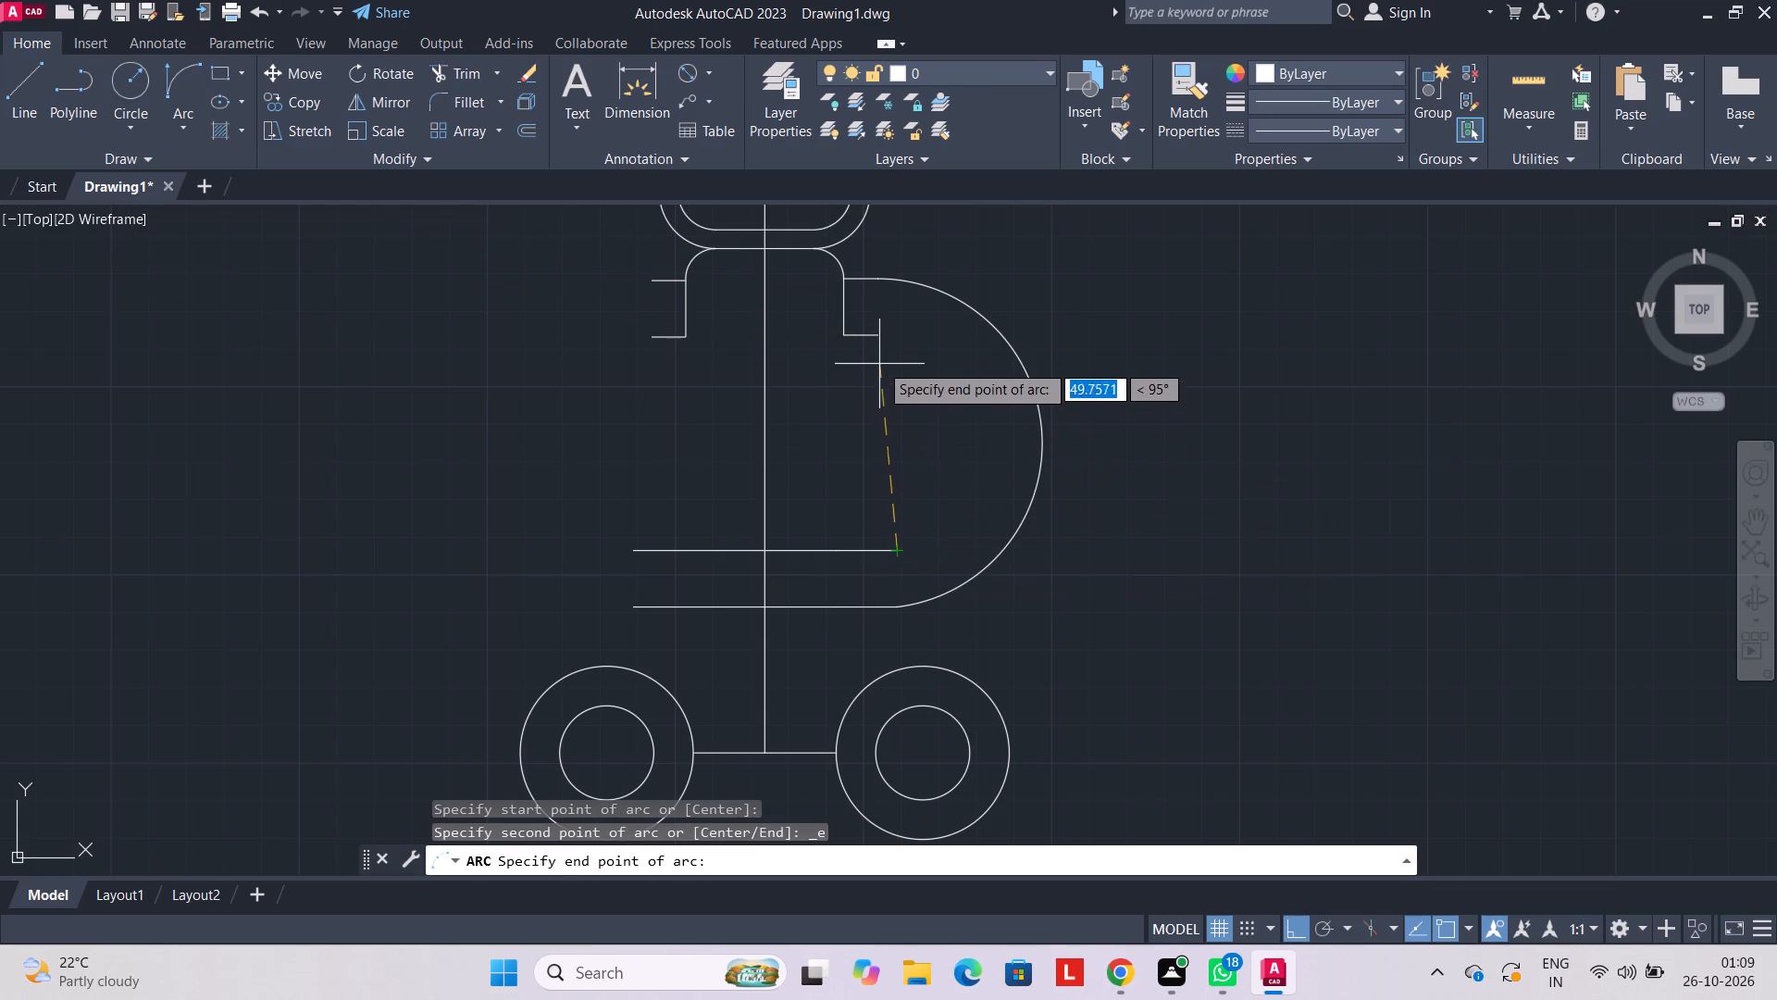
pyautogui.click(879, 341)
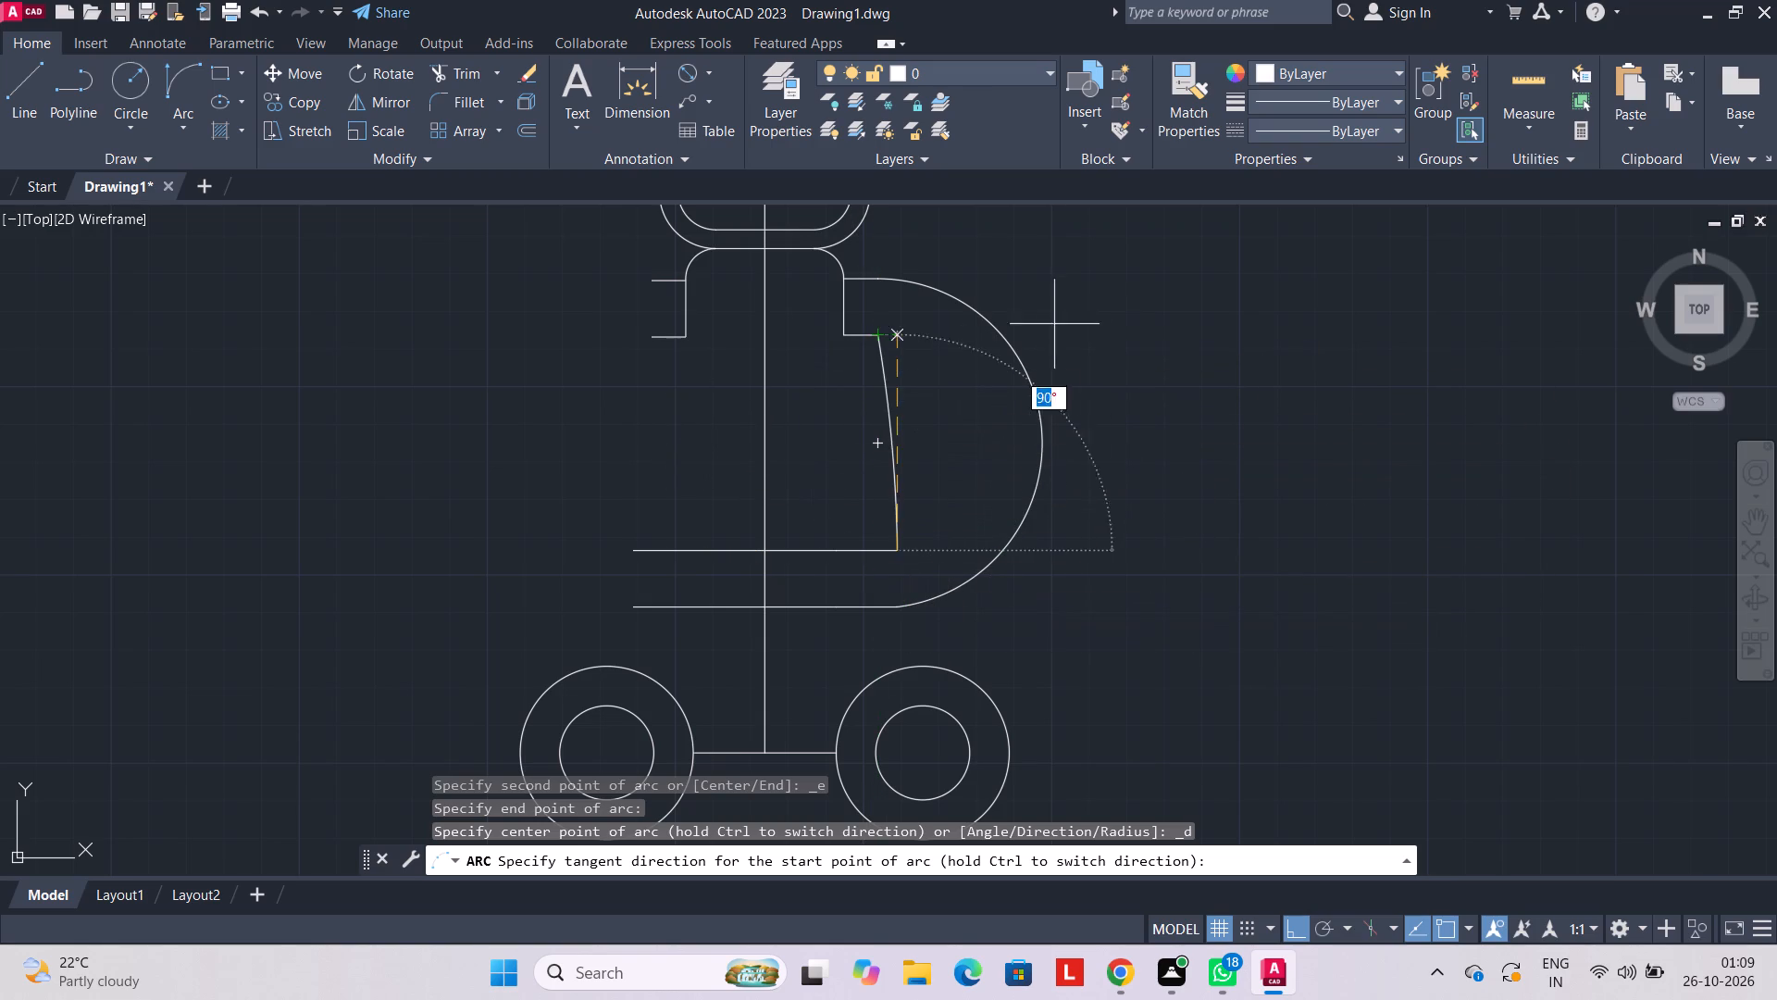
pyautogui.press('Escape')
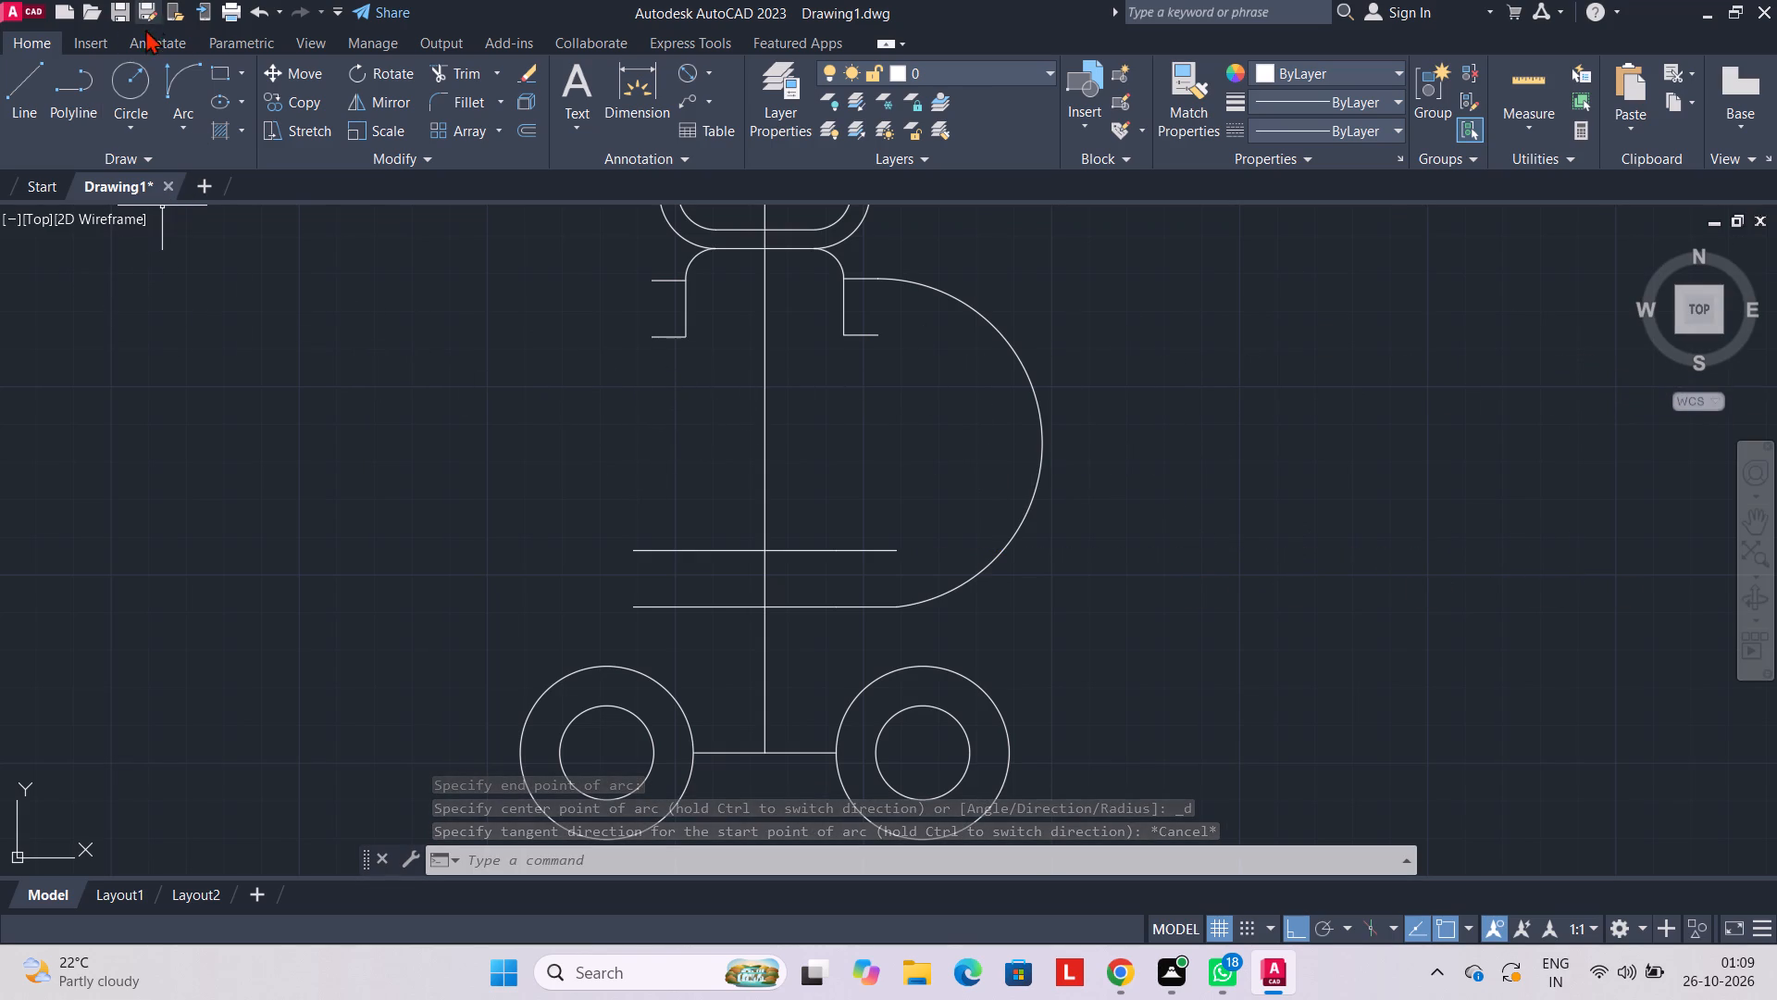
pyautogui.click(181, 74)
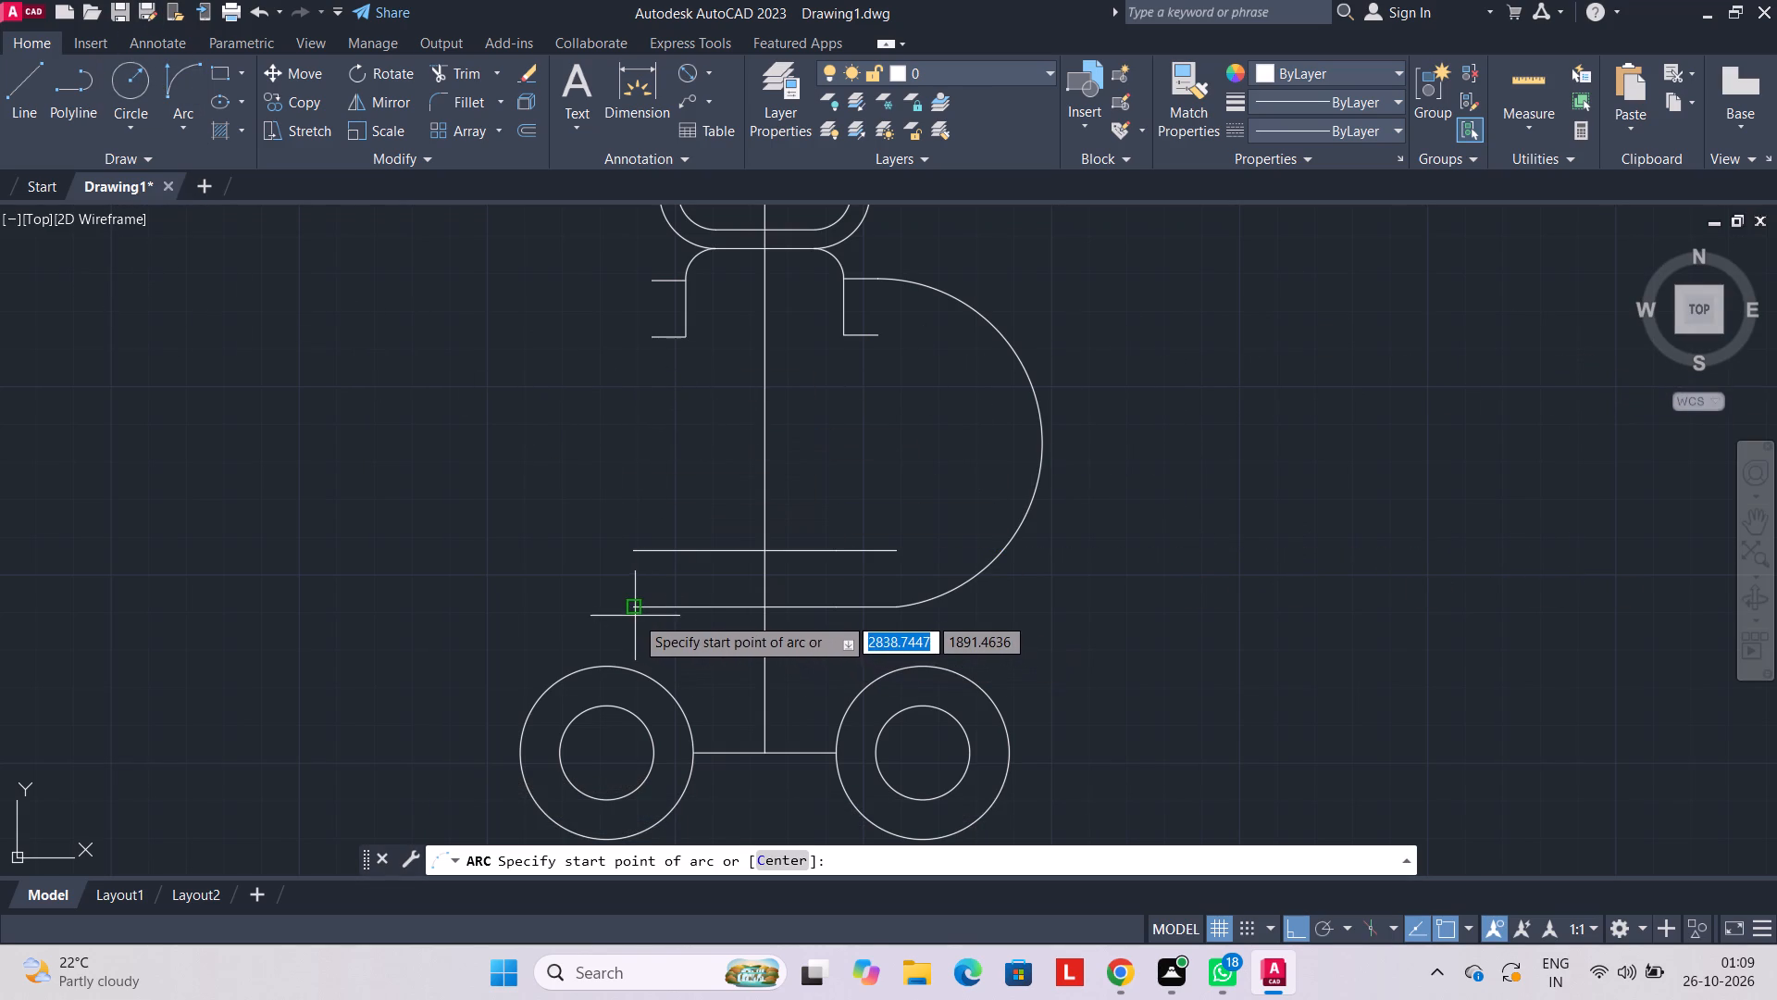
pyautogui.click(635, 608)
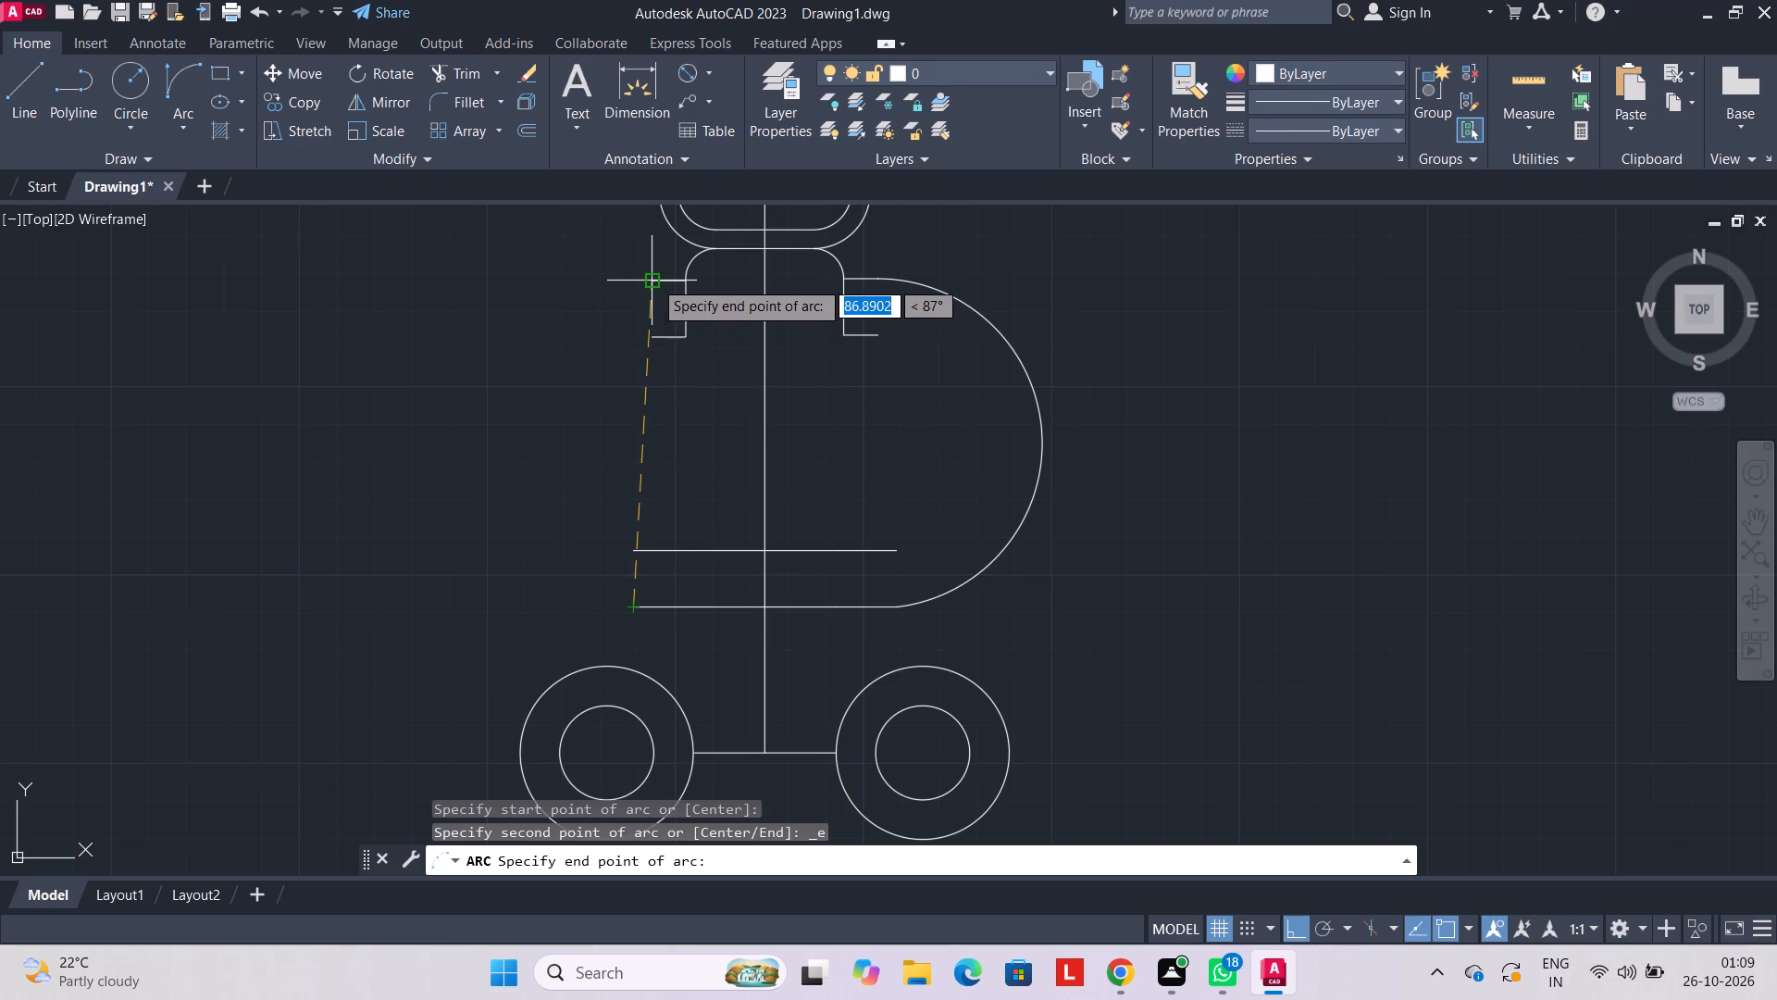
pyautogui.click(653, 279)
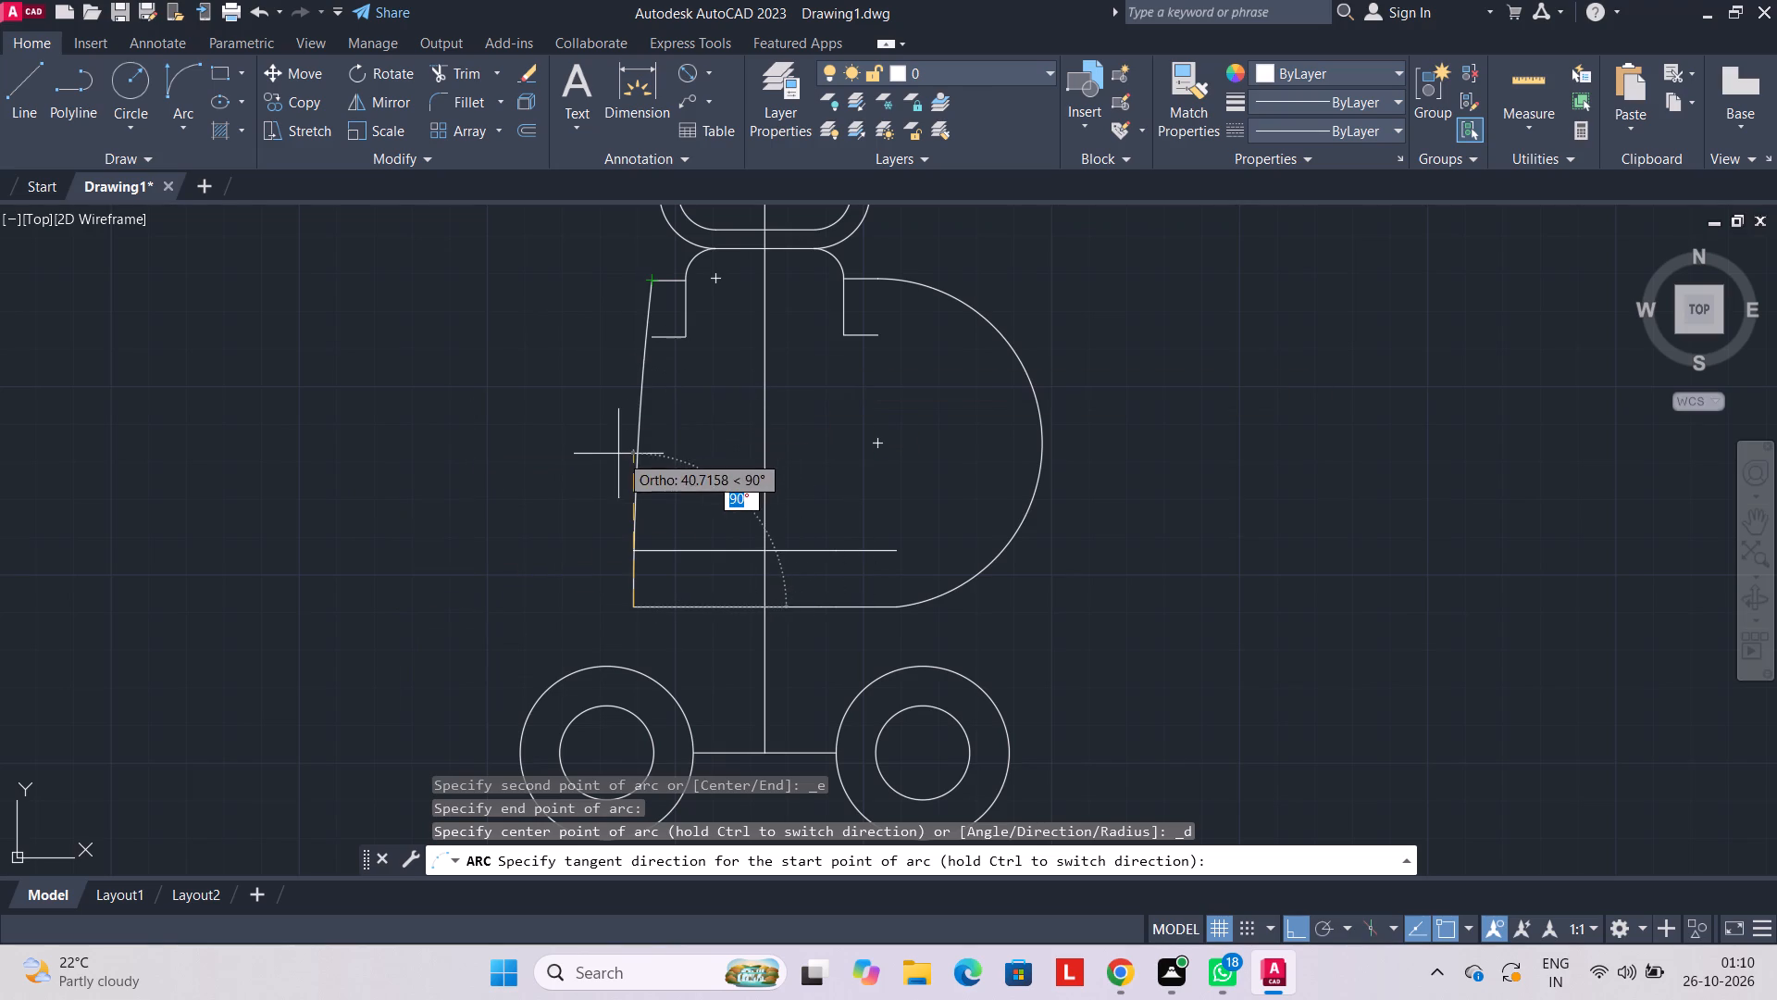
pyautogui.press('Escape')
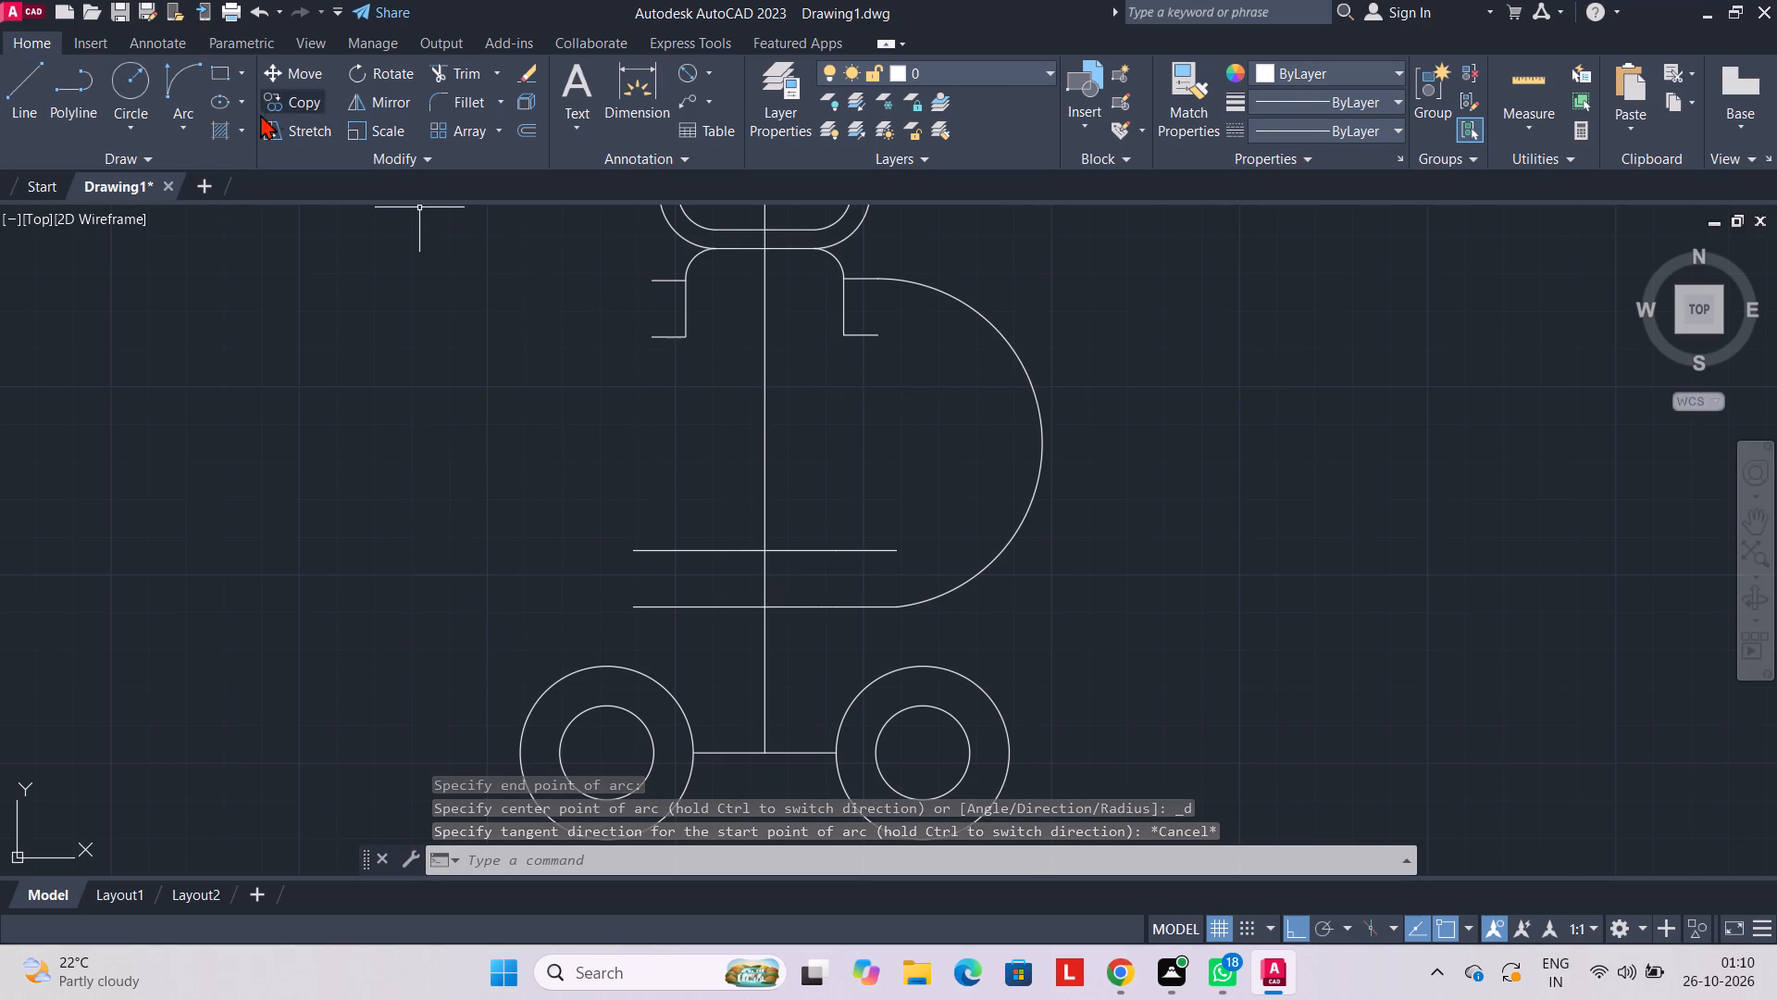
# Draw a left-bulging Start, End, Direction arc from the upper left neck stub's end to the lower long horizontal line's left end.
pyautogui.moveTo(182, 71); pyautogui.dragTo(192, 75)
pyautogui.click(652, 274)
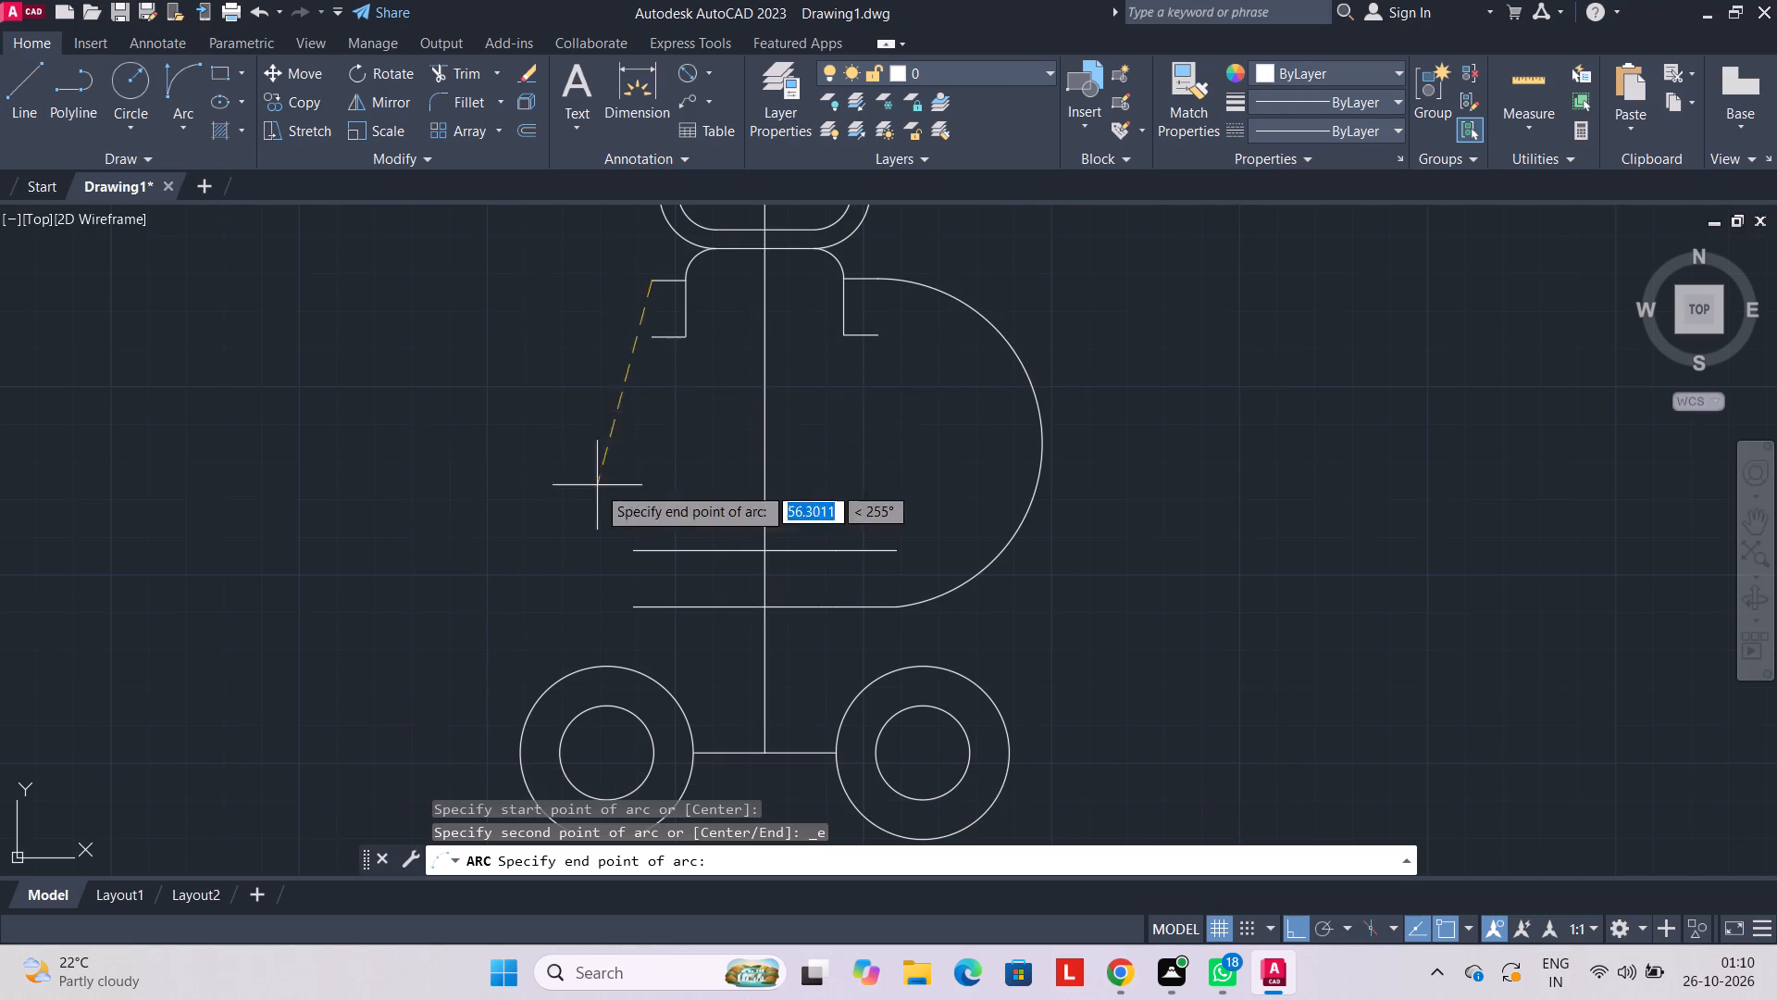
pyautogui.click(633, 605)
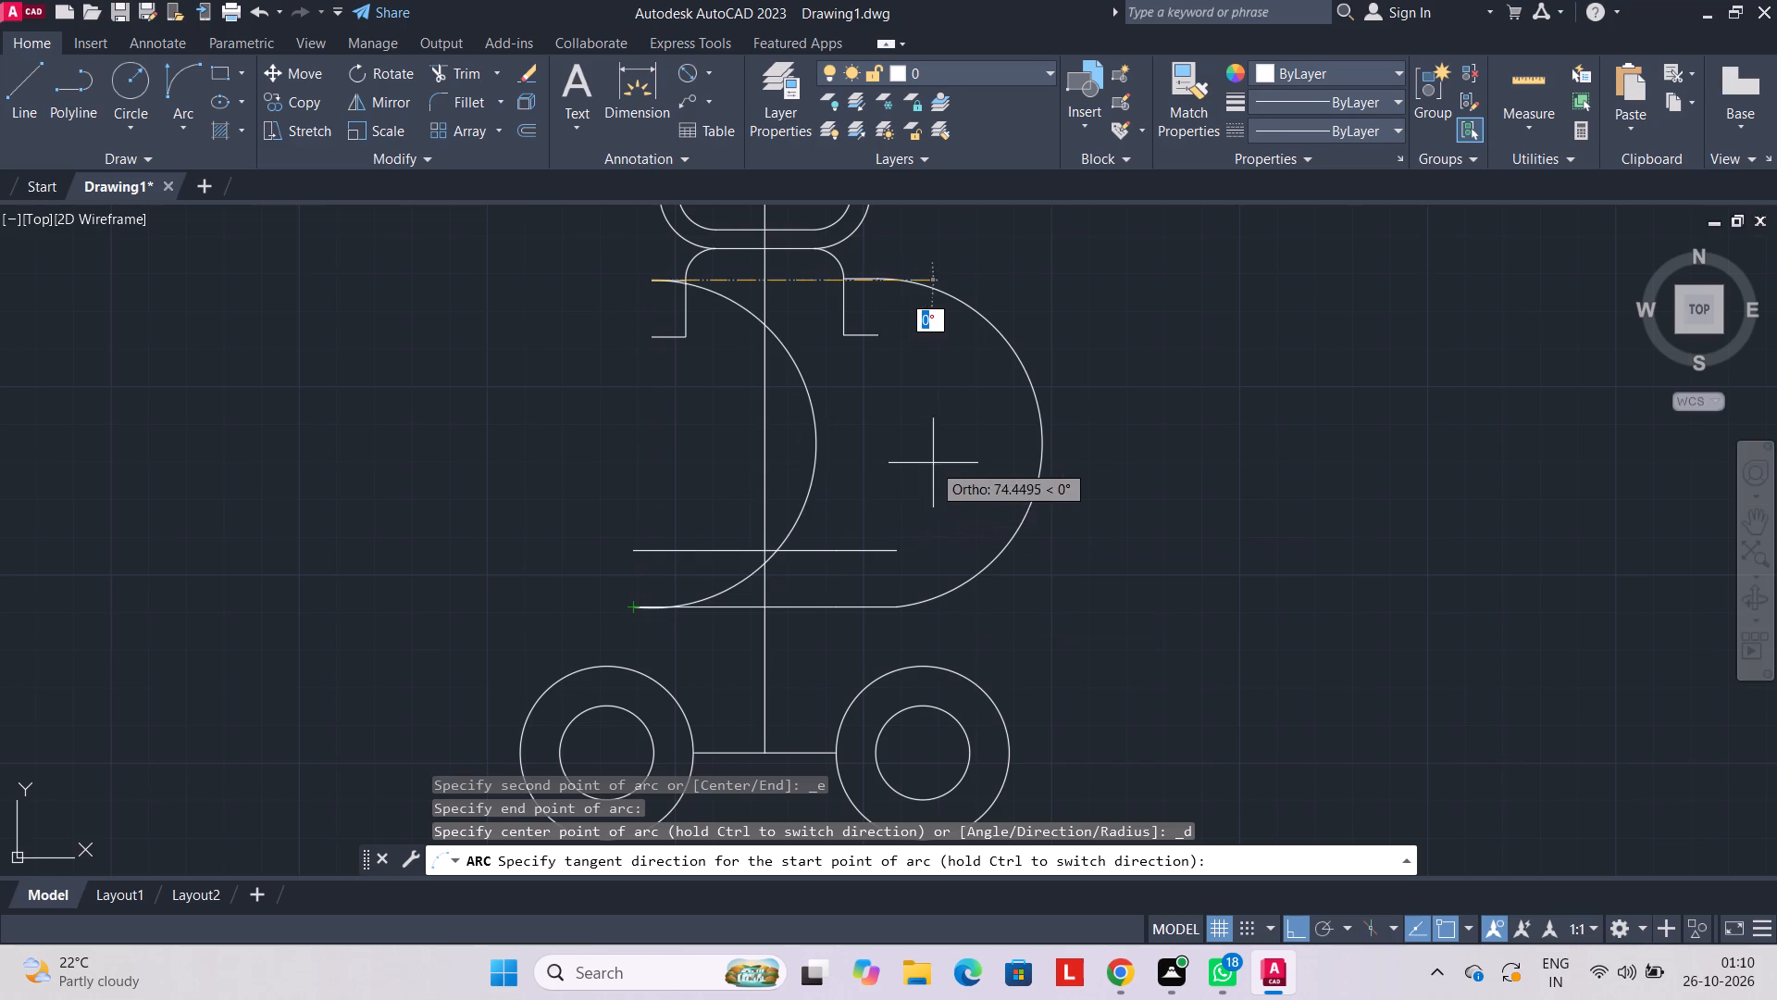
pyautogui.click(339, 467)
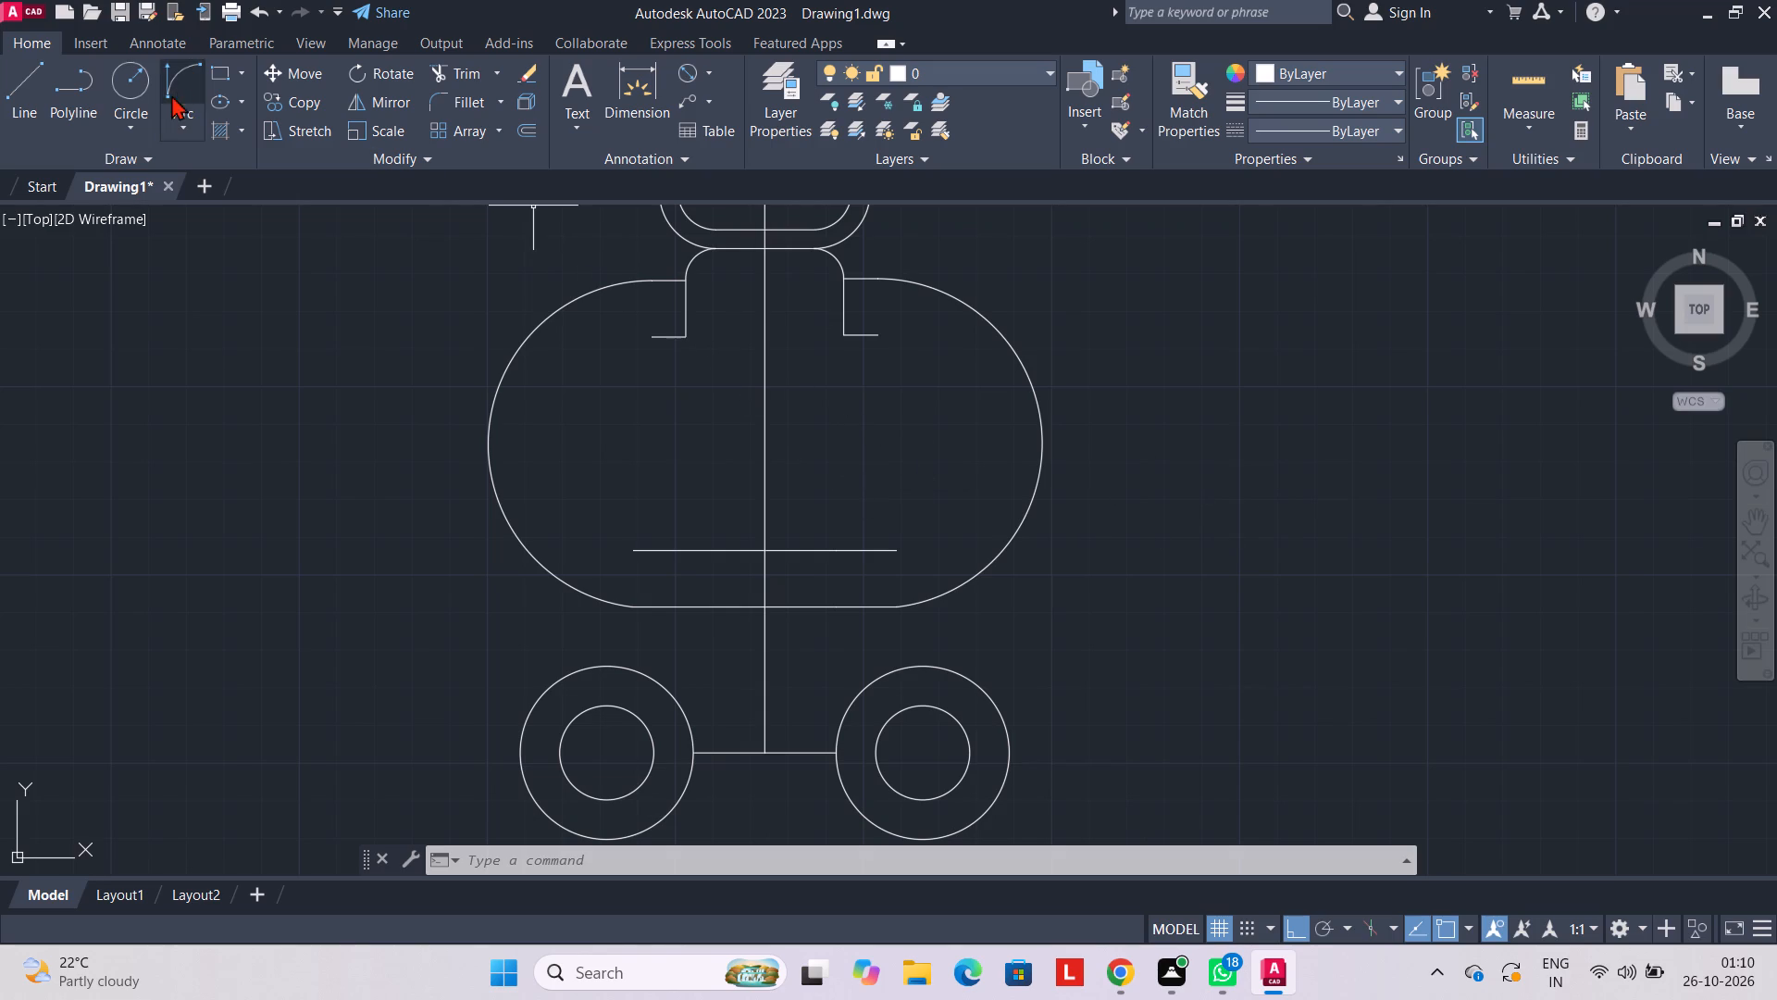
# Draw the inner left arc from the left neck stub's end to the lower inner line's left end, with 180° tangent direction.
pyautogui.moveTo(188, 80); pyautogui.dragTo(204, 100)
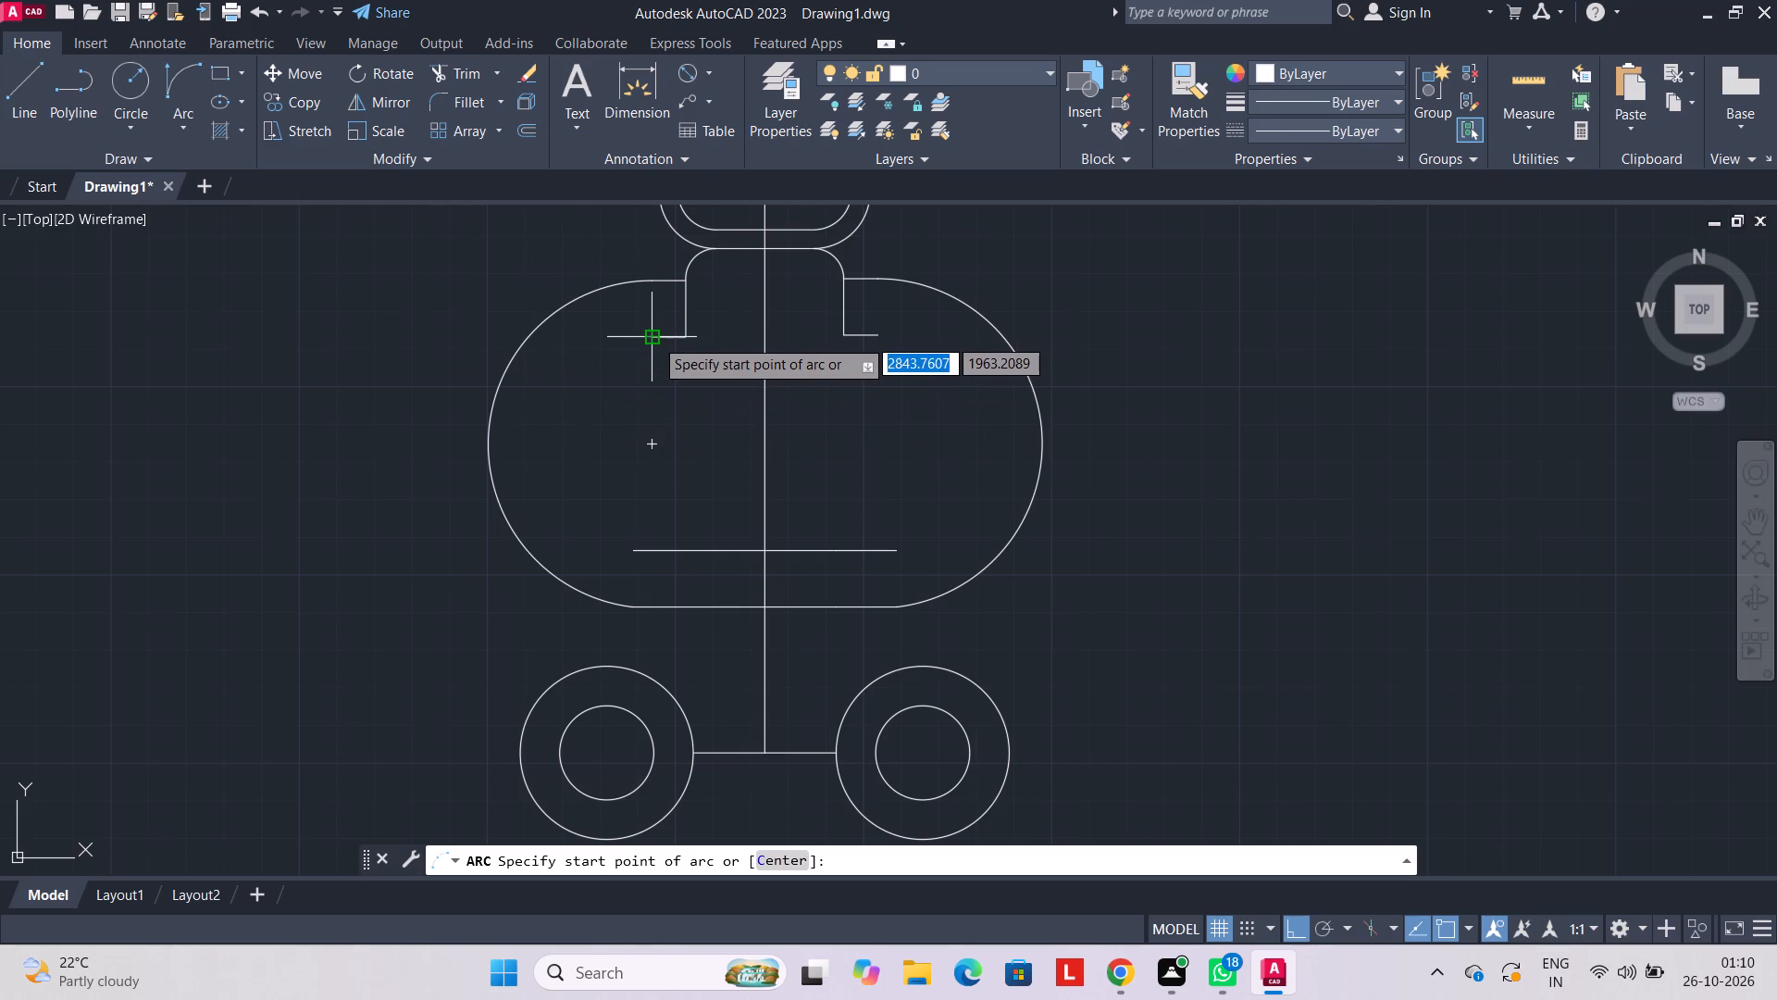
pyautogui.click(654, 338)
pyautogui.click(629, 554)
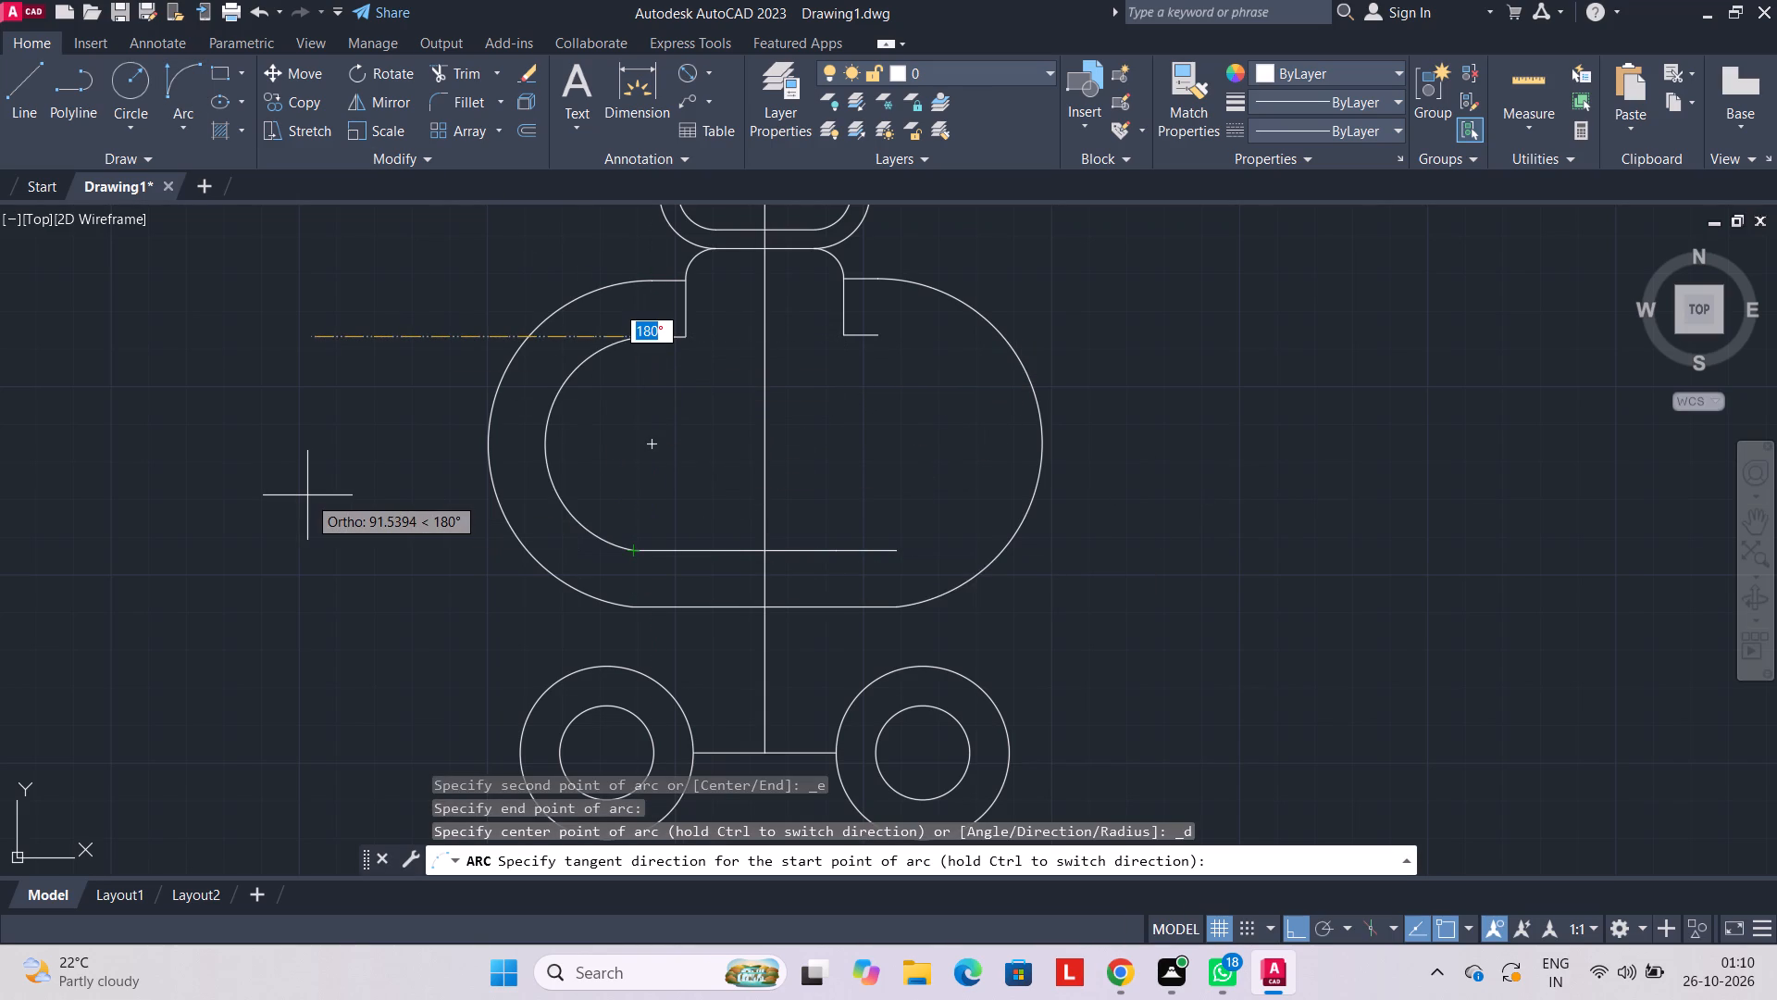
pyautogui.click(307, 495)
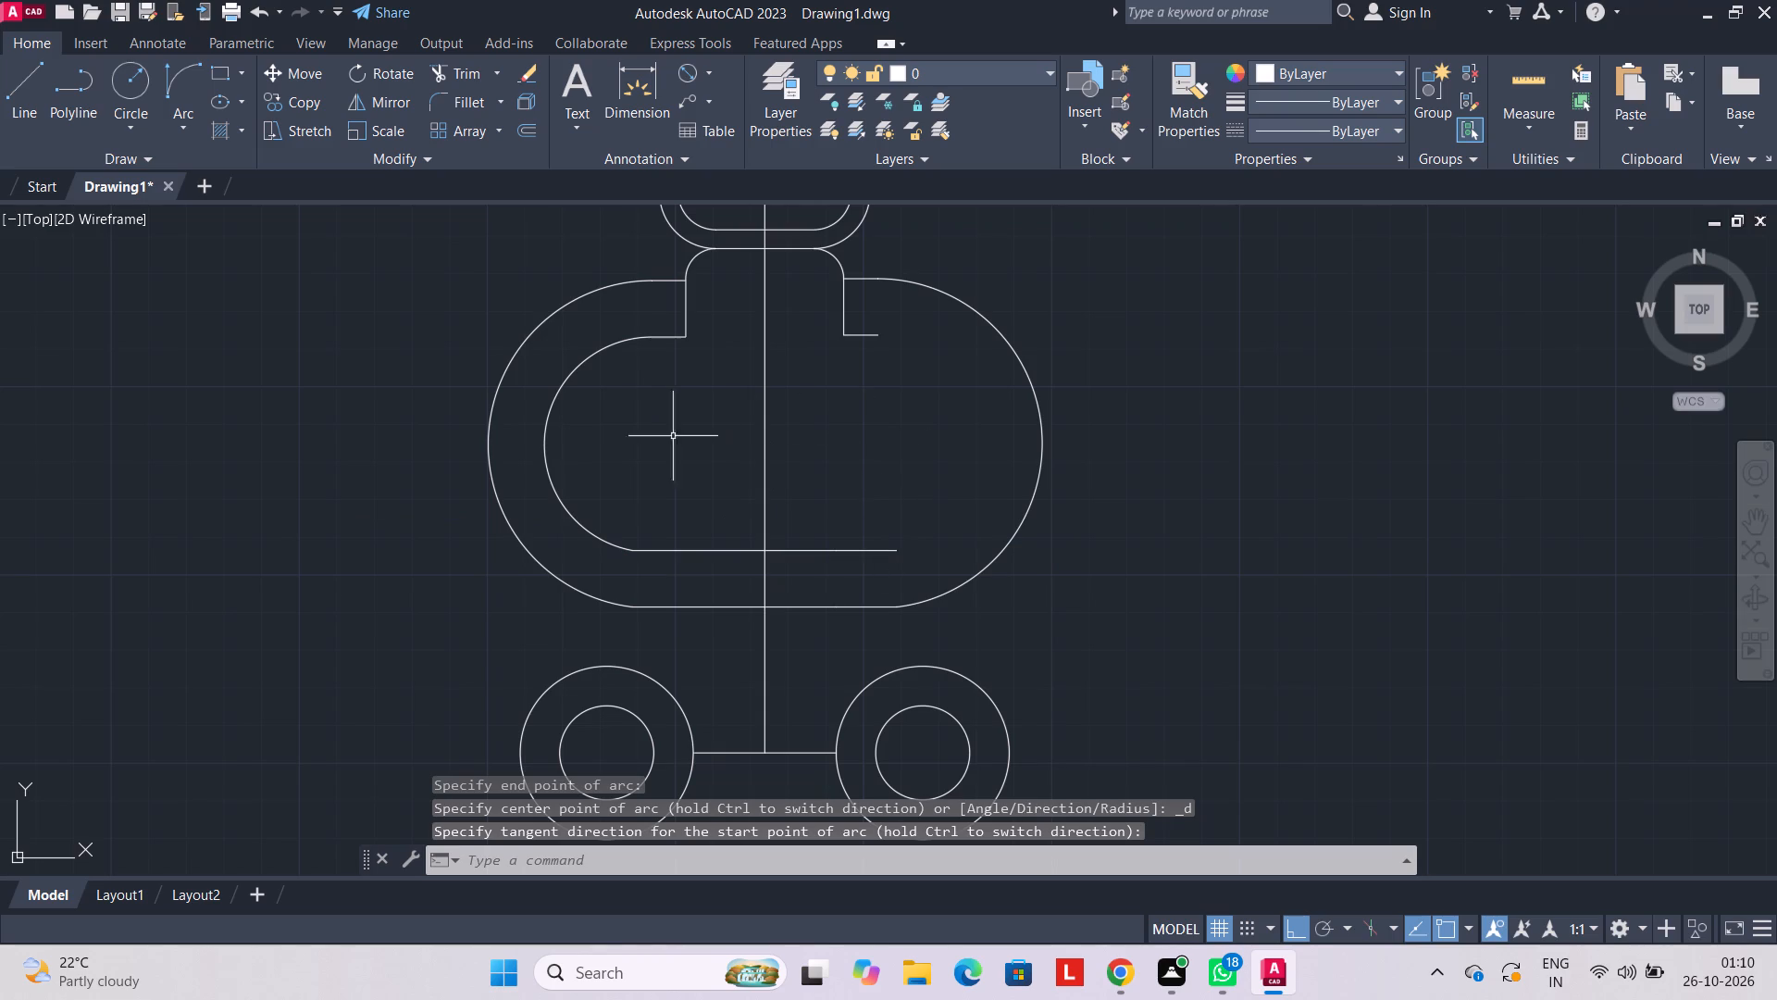
# Draw a right-bulging Start, End, Direction arc from the right neck stub's end to the lower inner line's right end, starting horizontally.
pyautogui.click(187, 83)
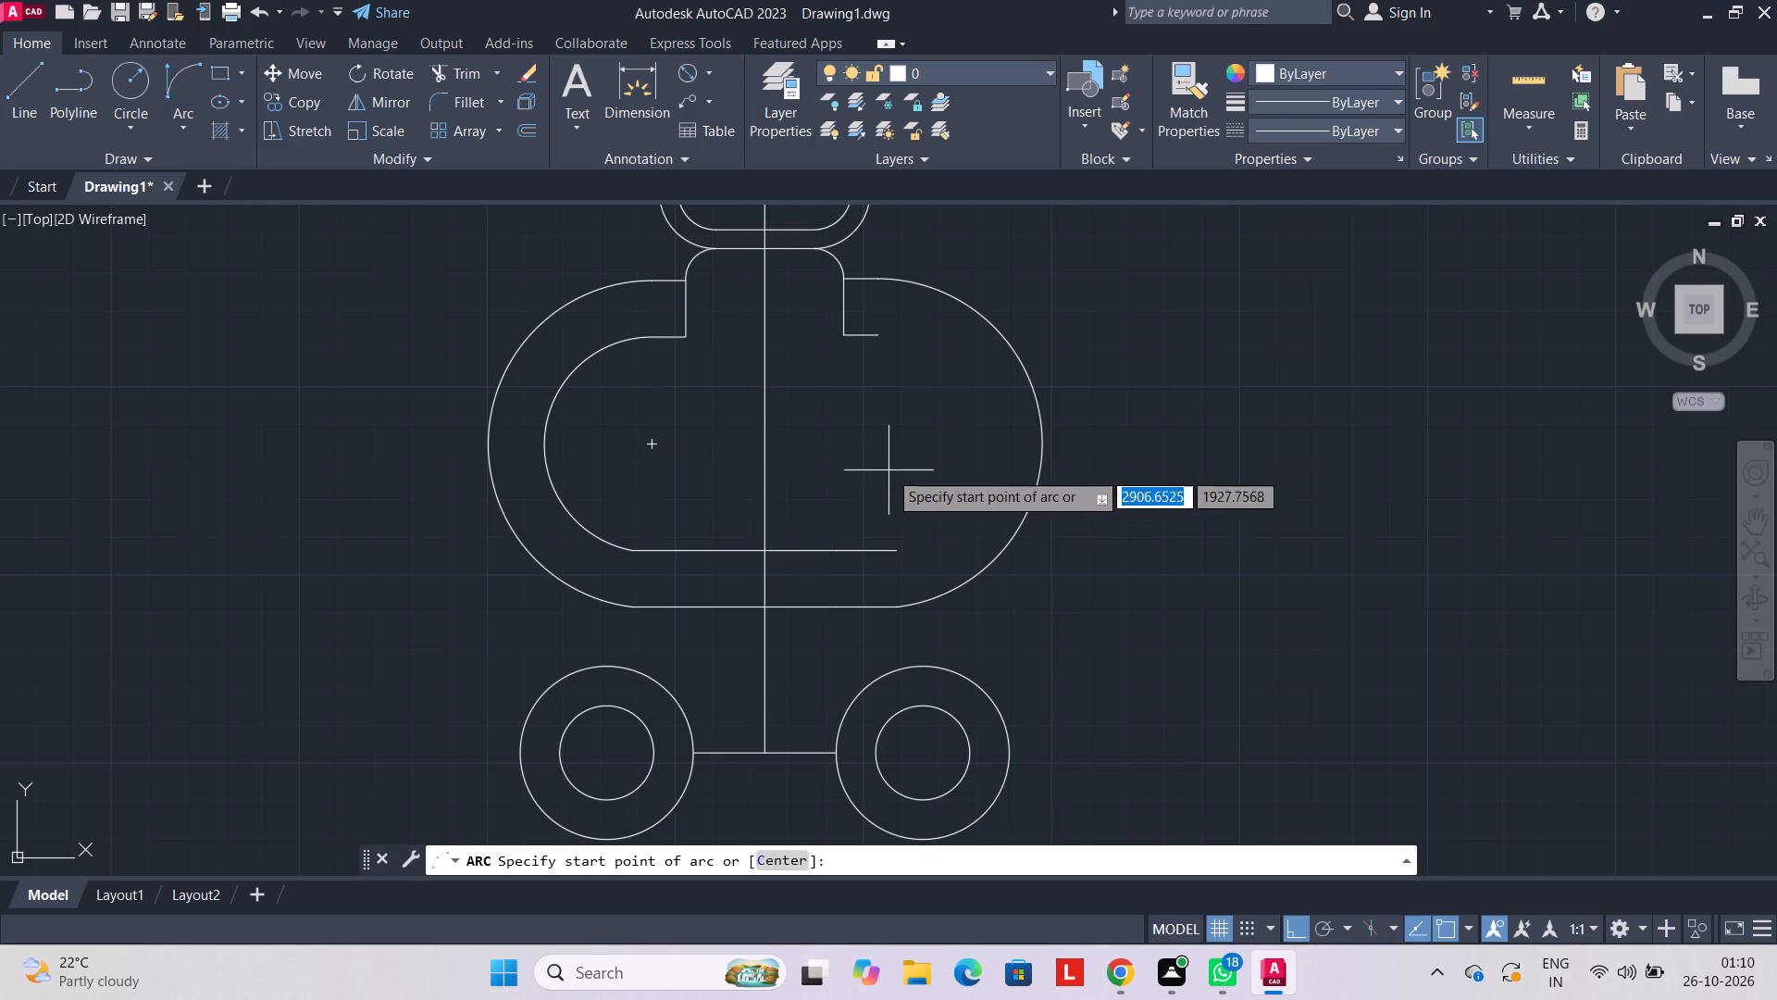
pyautogui.click(878, 341)
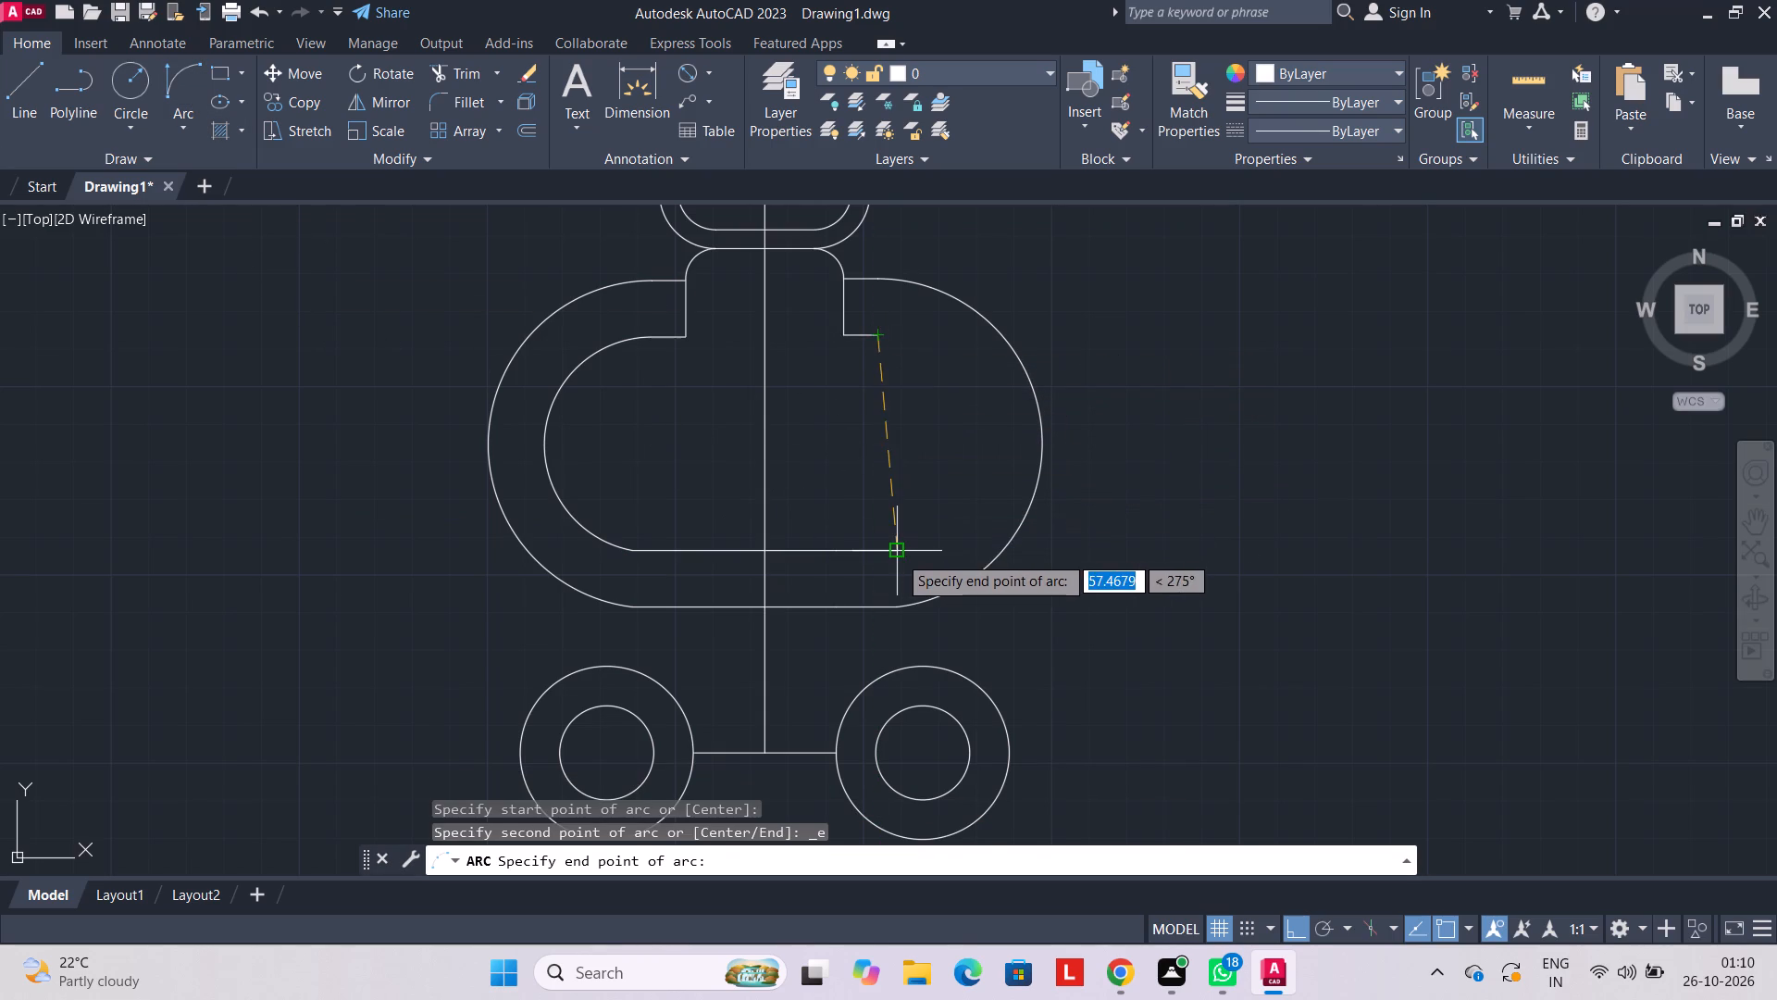
pyautogui.click(898, 555)
pyautogui.click(1274, 510)
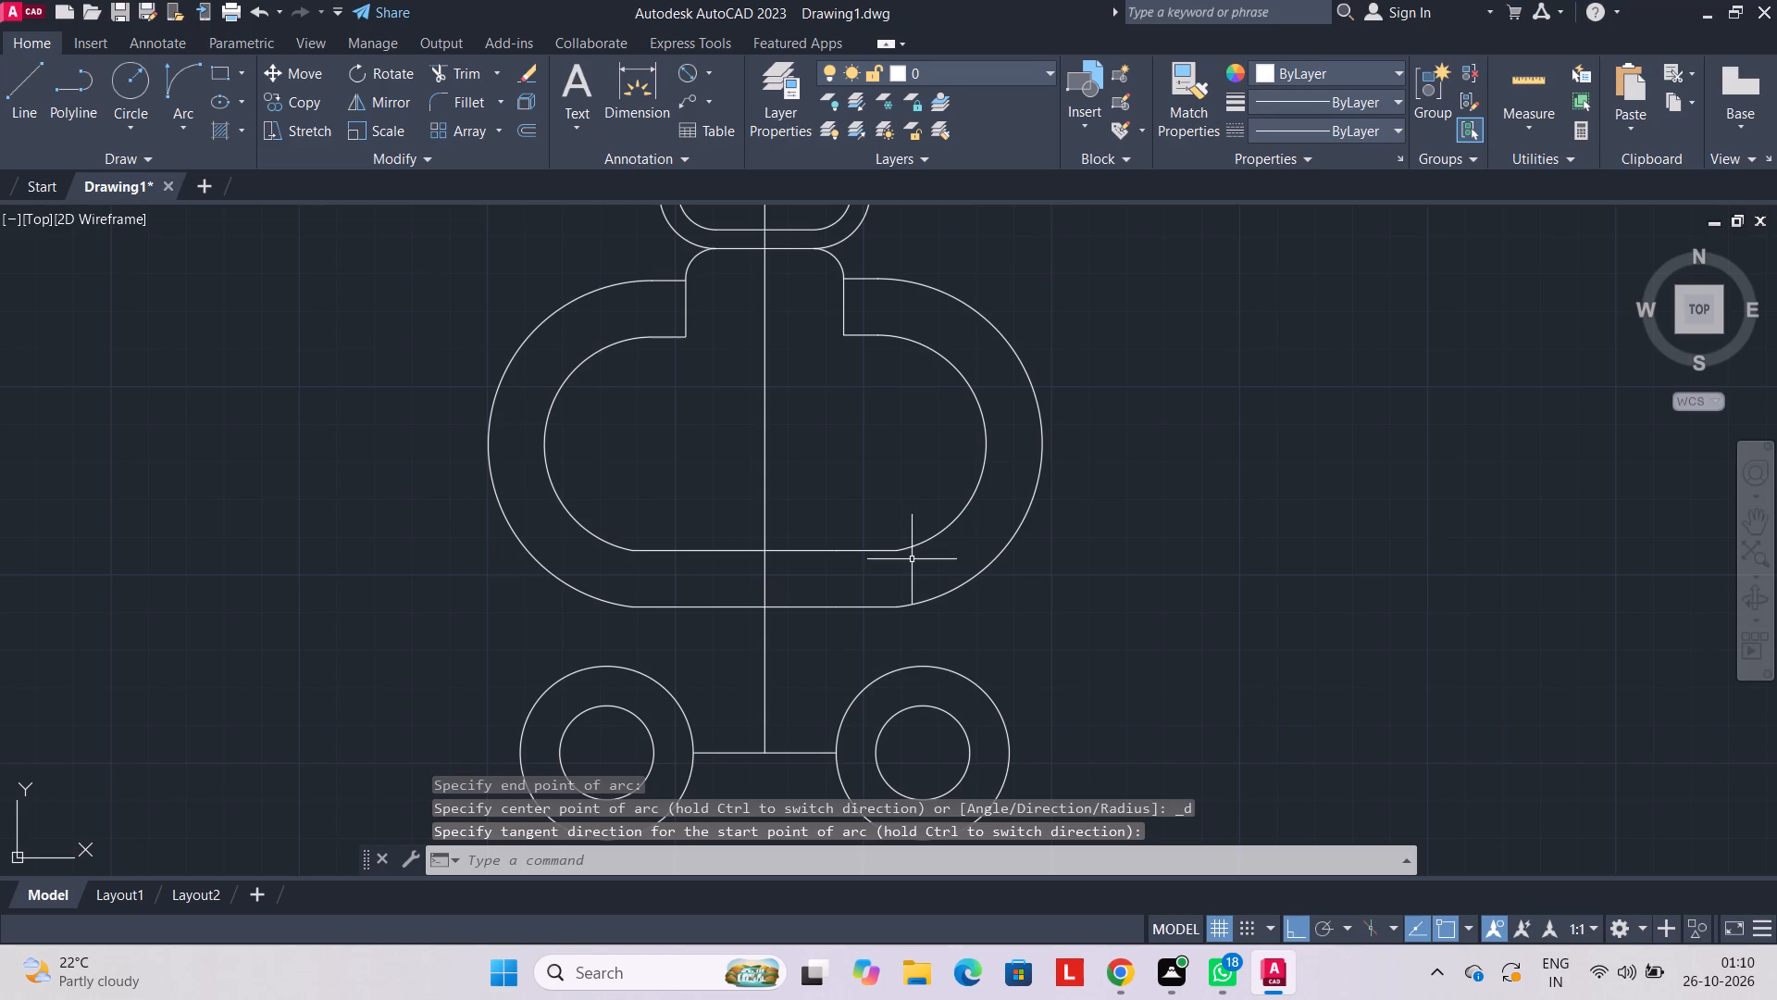
pyautogui.scroll(2, 953, 446)
pyautogui.scroll(-3, 953, 446)
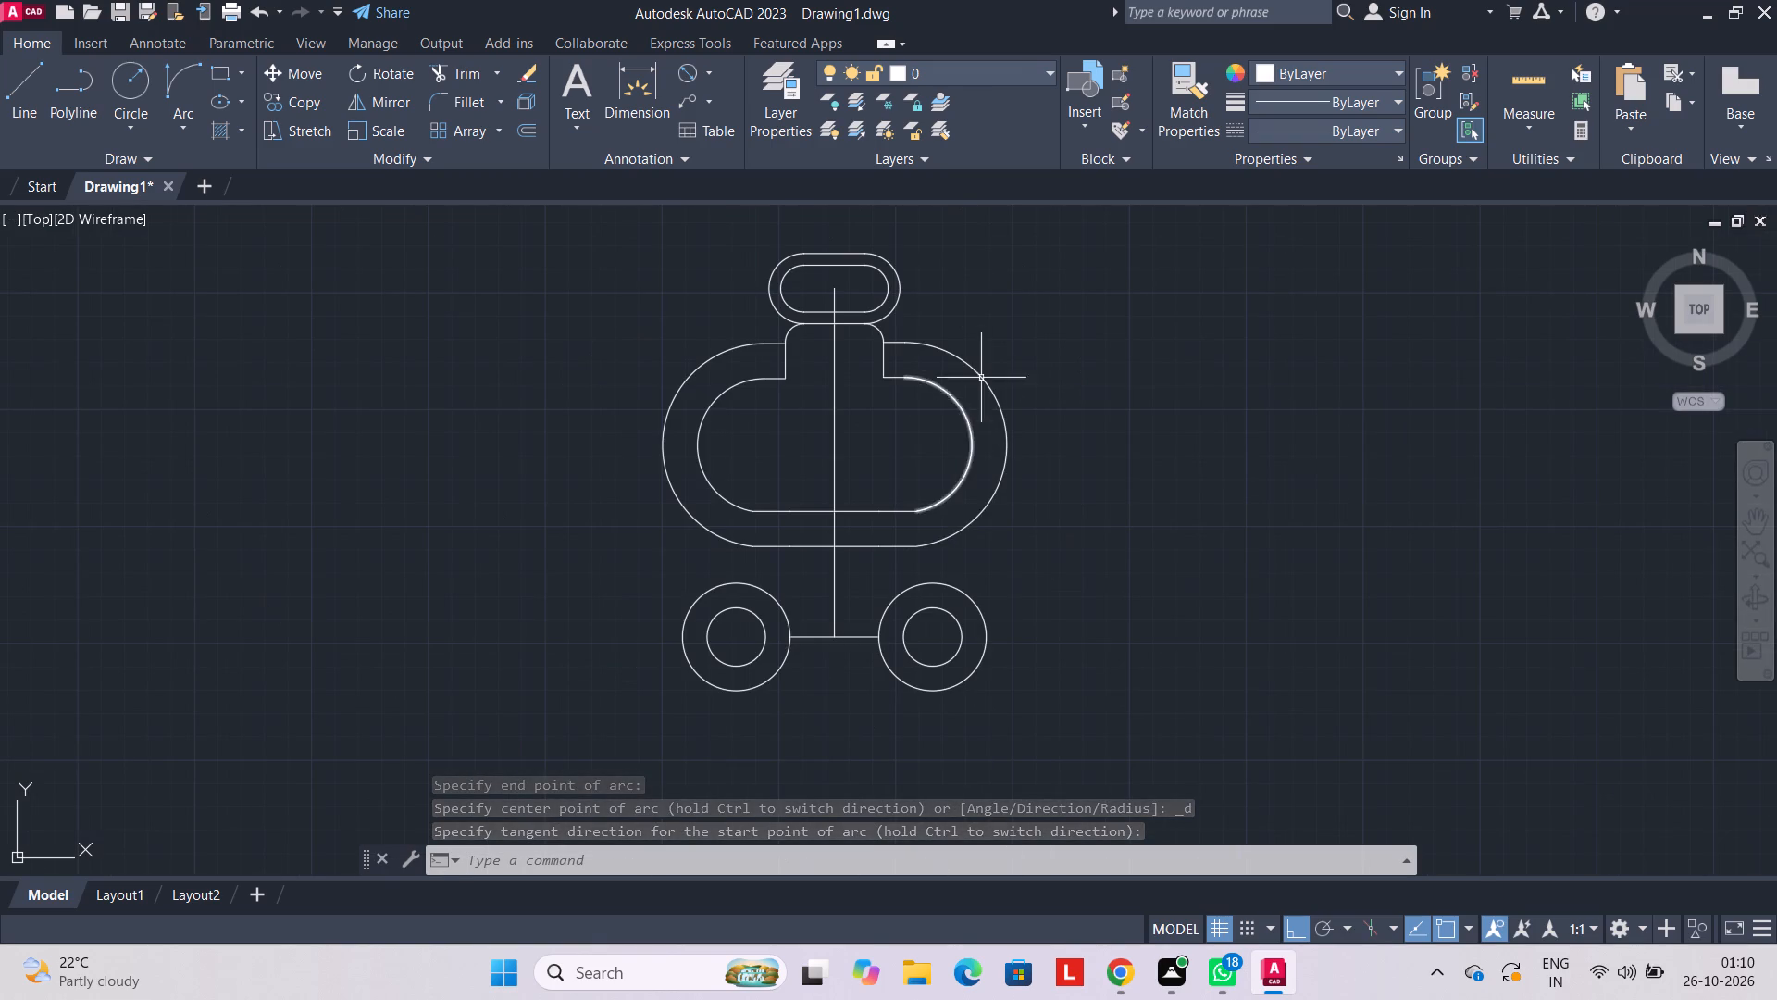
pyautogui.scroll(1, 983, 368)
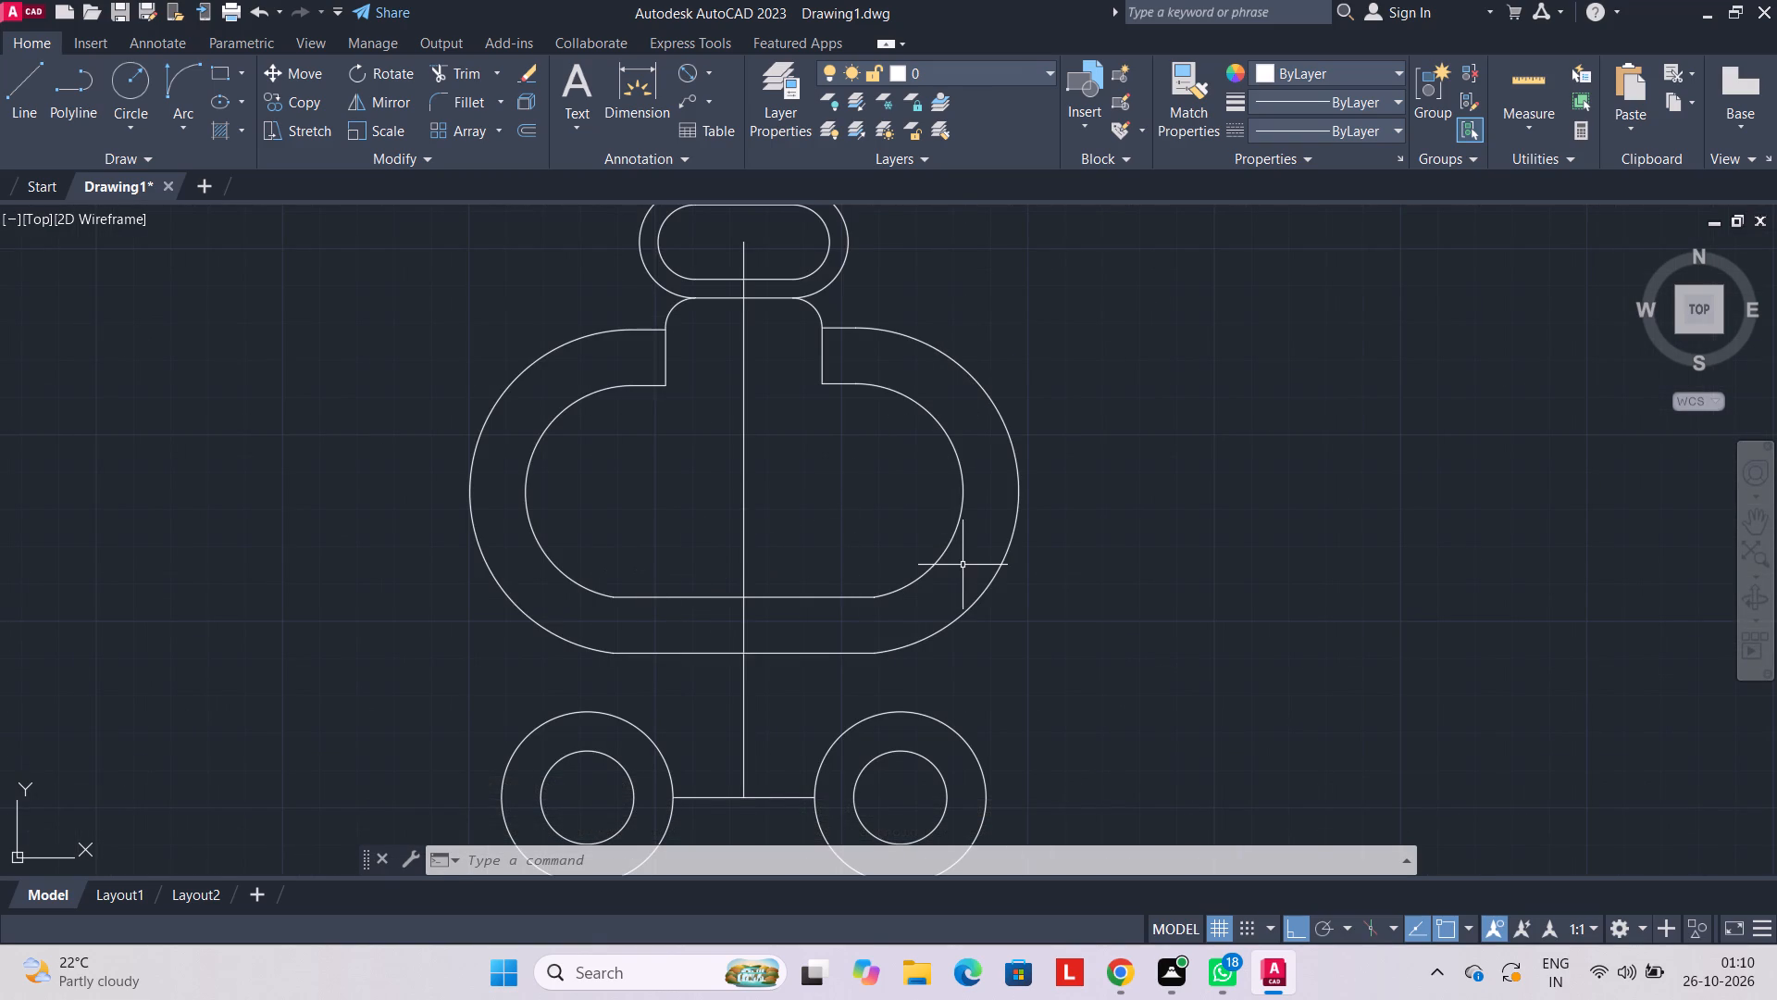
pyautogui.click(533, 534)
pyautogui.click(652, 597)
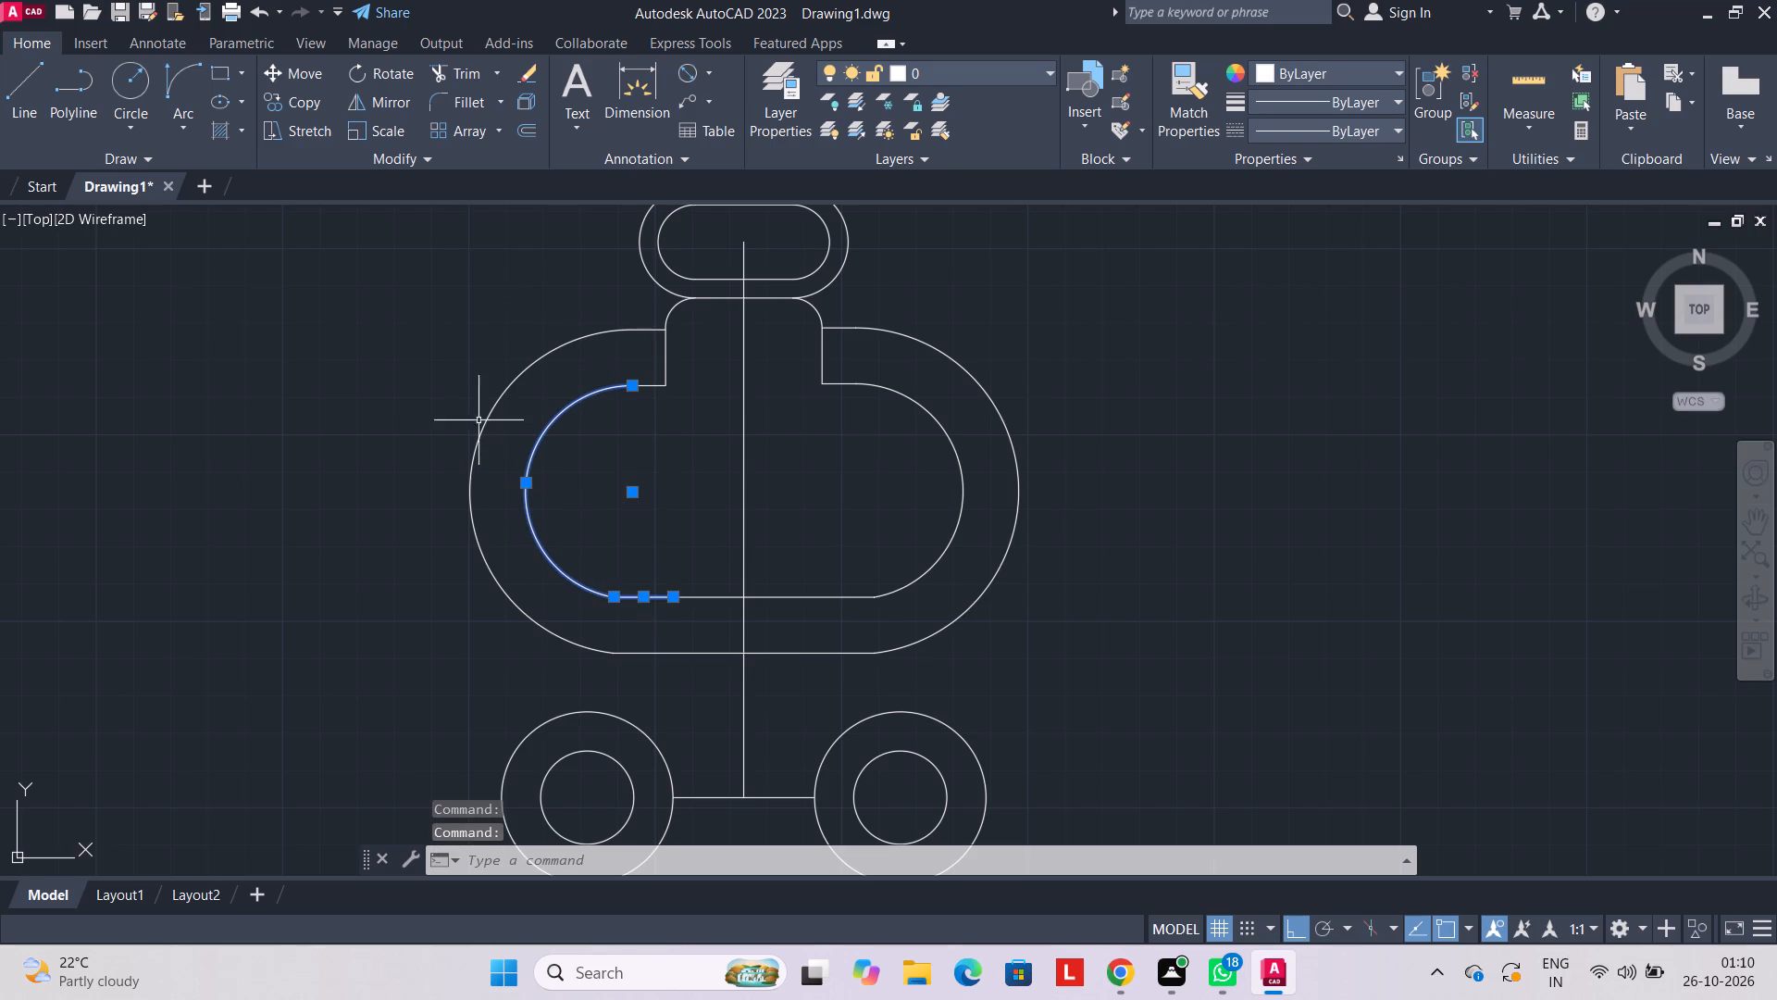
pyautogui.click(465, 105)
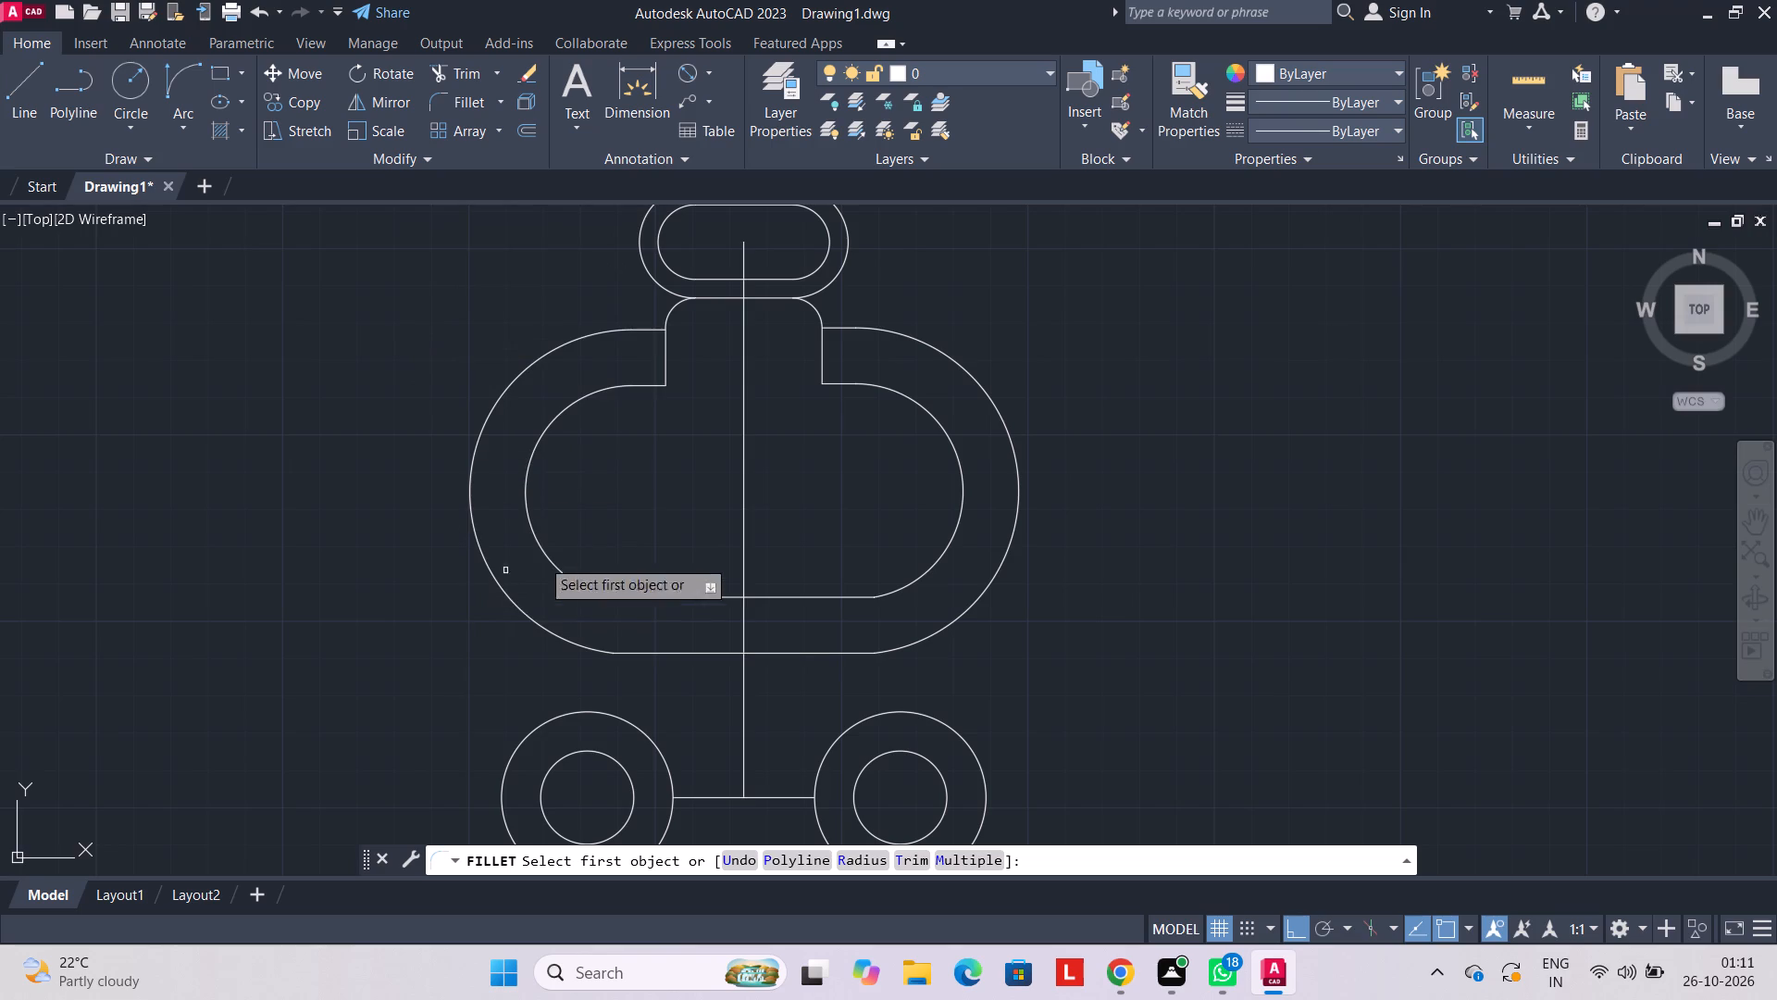
# Draw two vertical lines, about 54 units long, from the ends of the line between the lower circles up to the lower inner line.
pyautogui.click(37, 71)
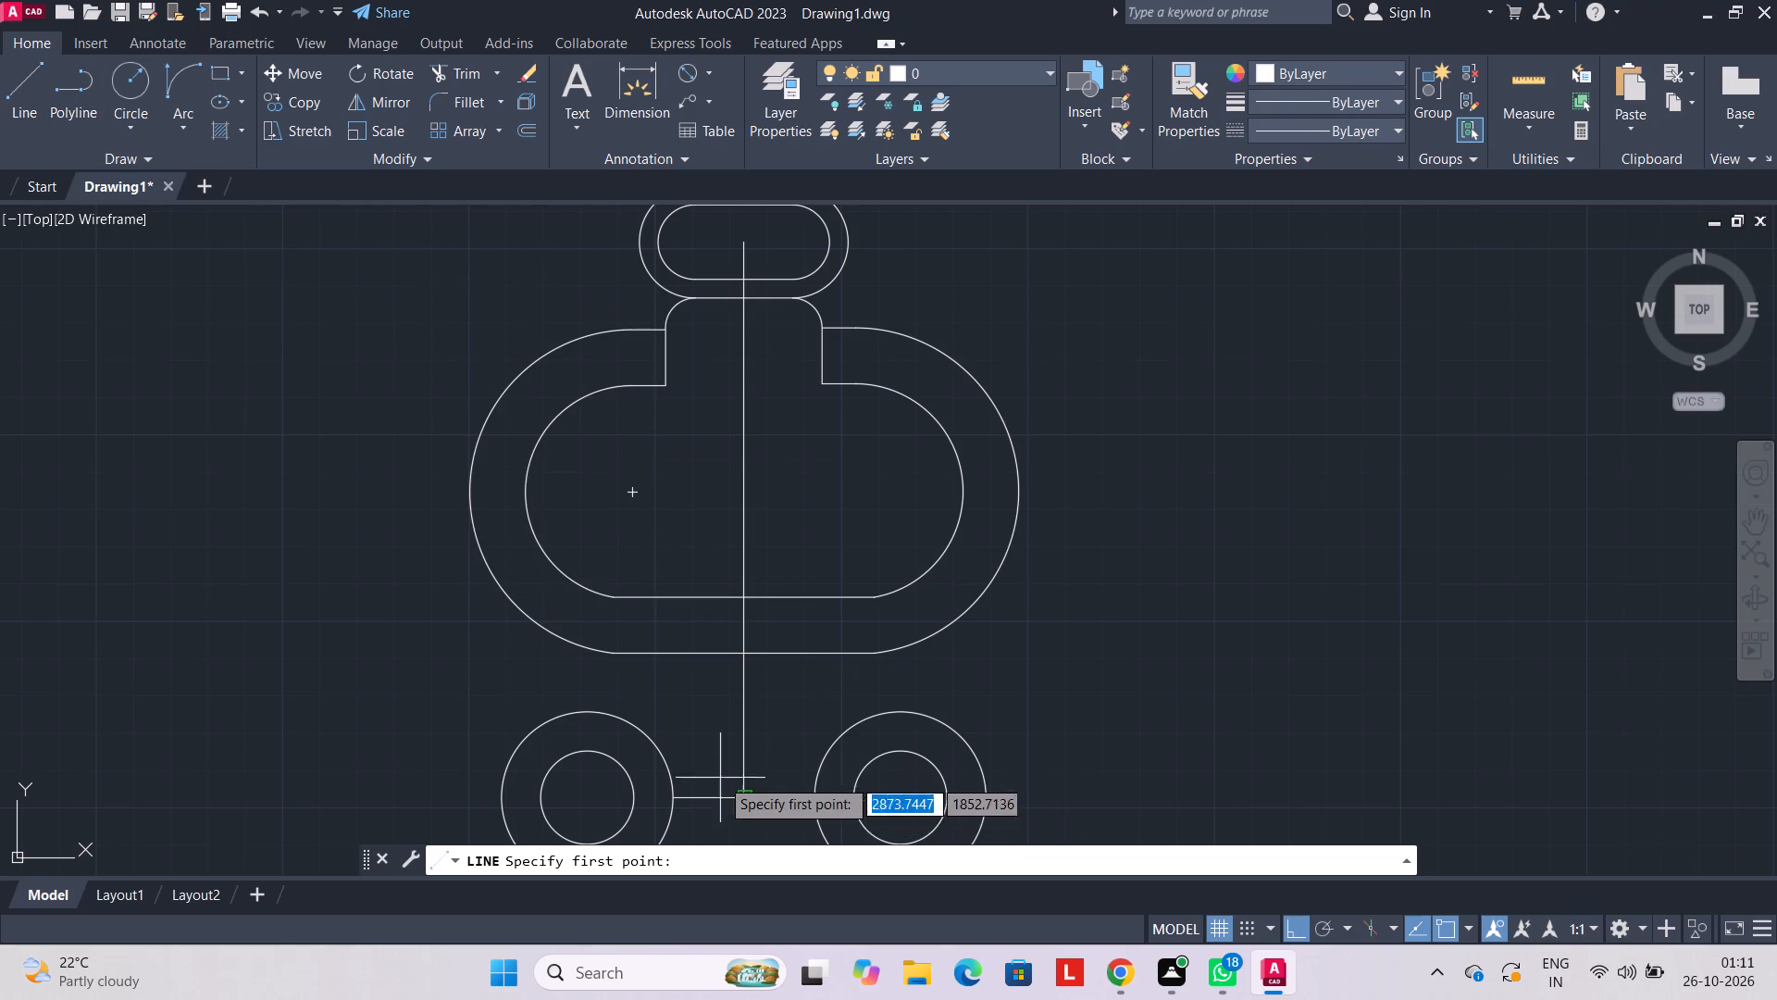
pyautogui.click(677, 804)
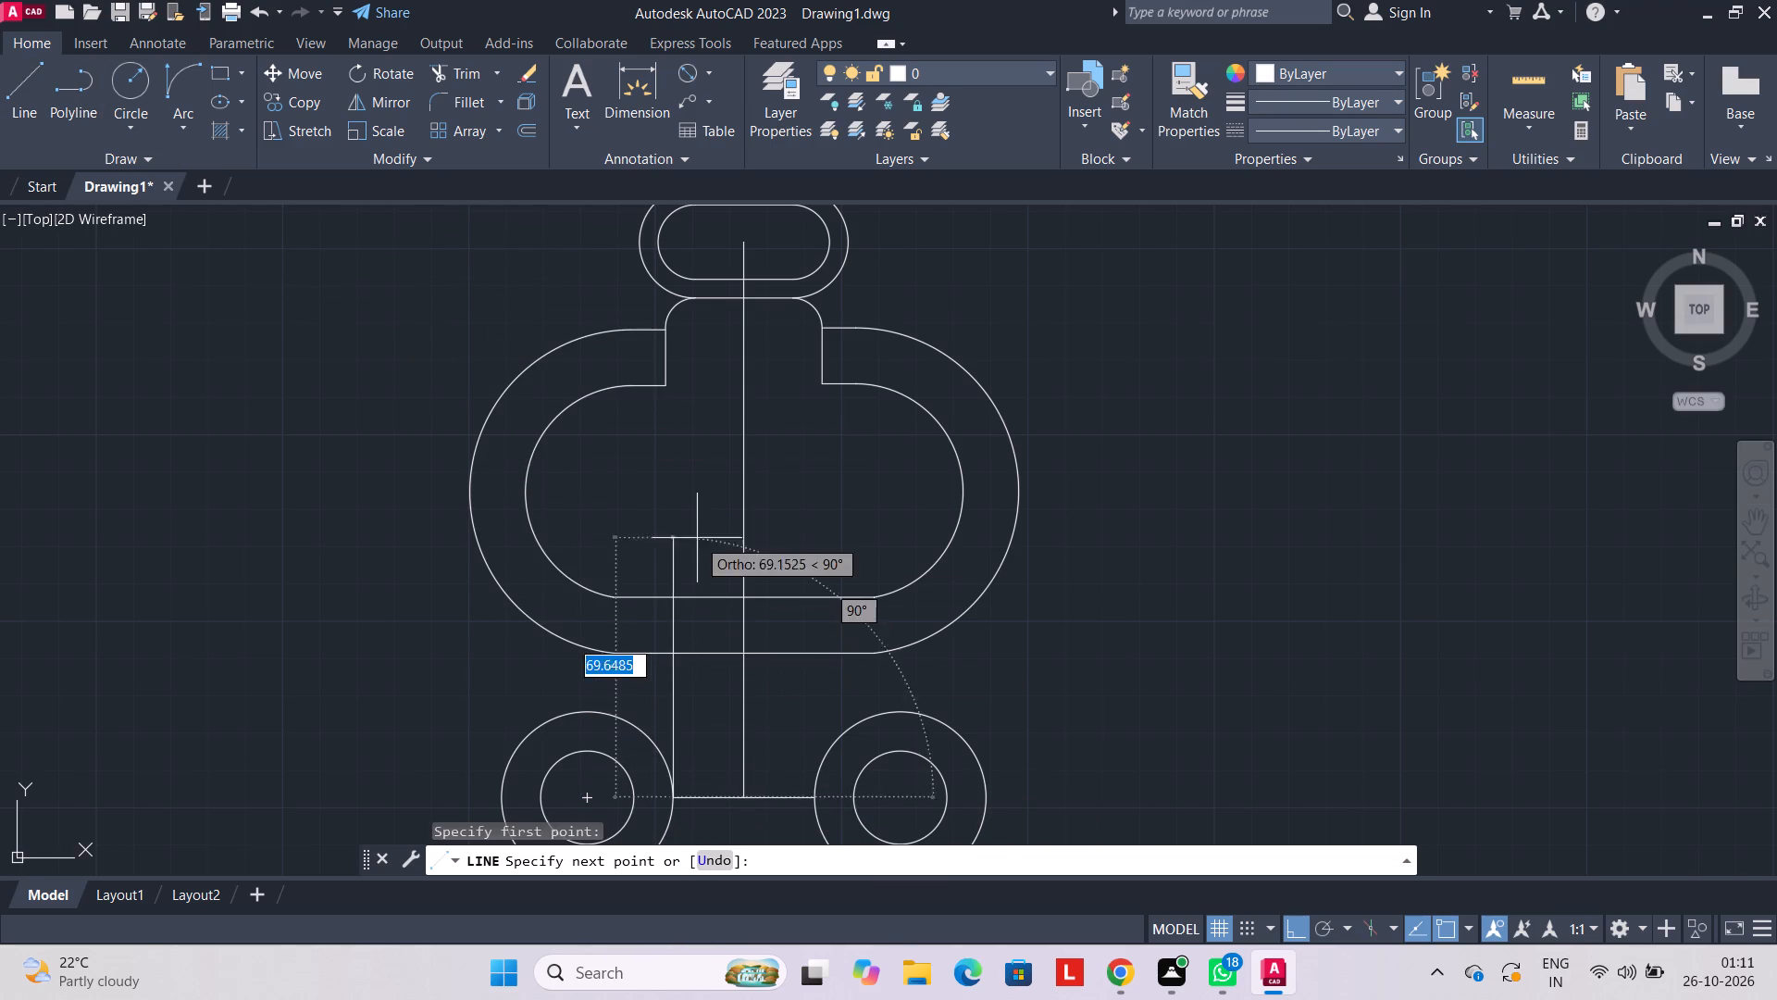
pyautogui.click(673, 596)
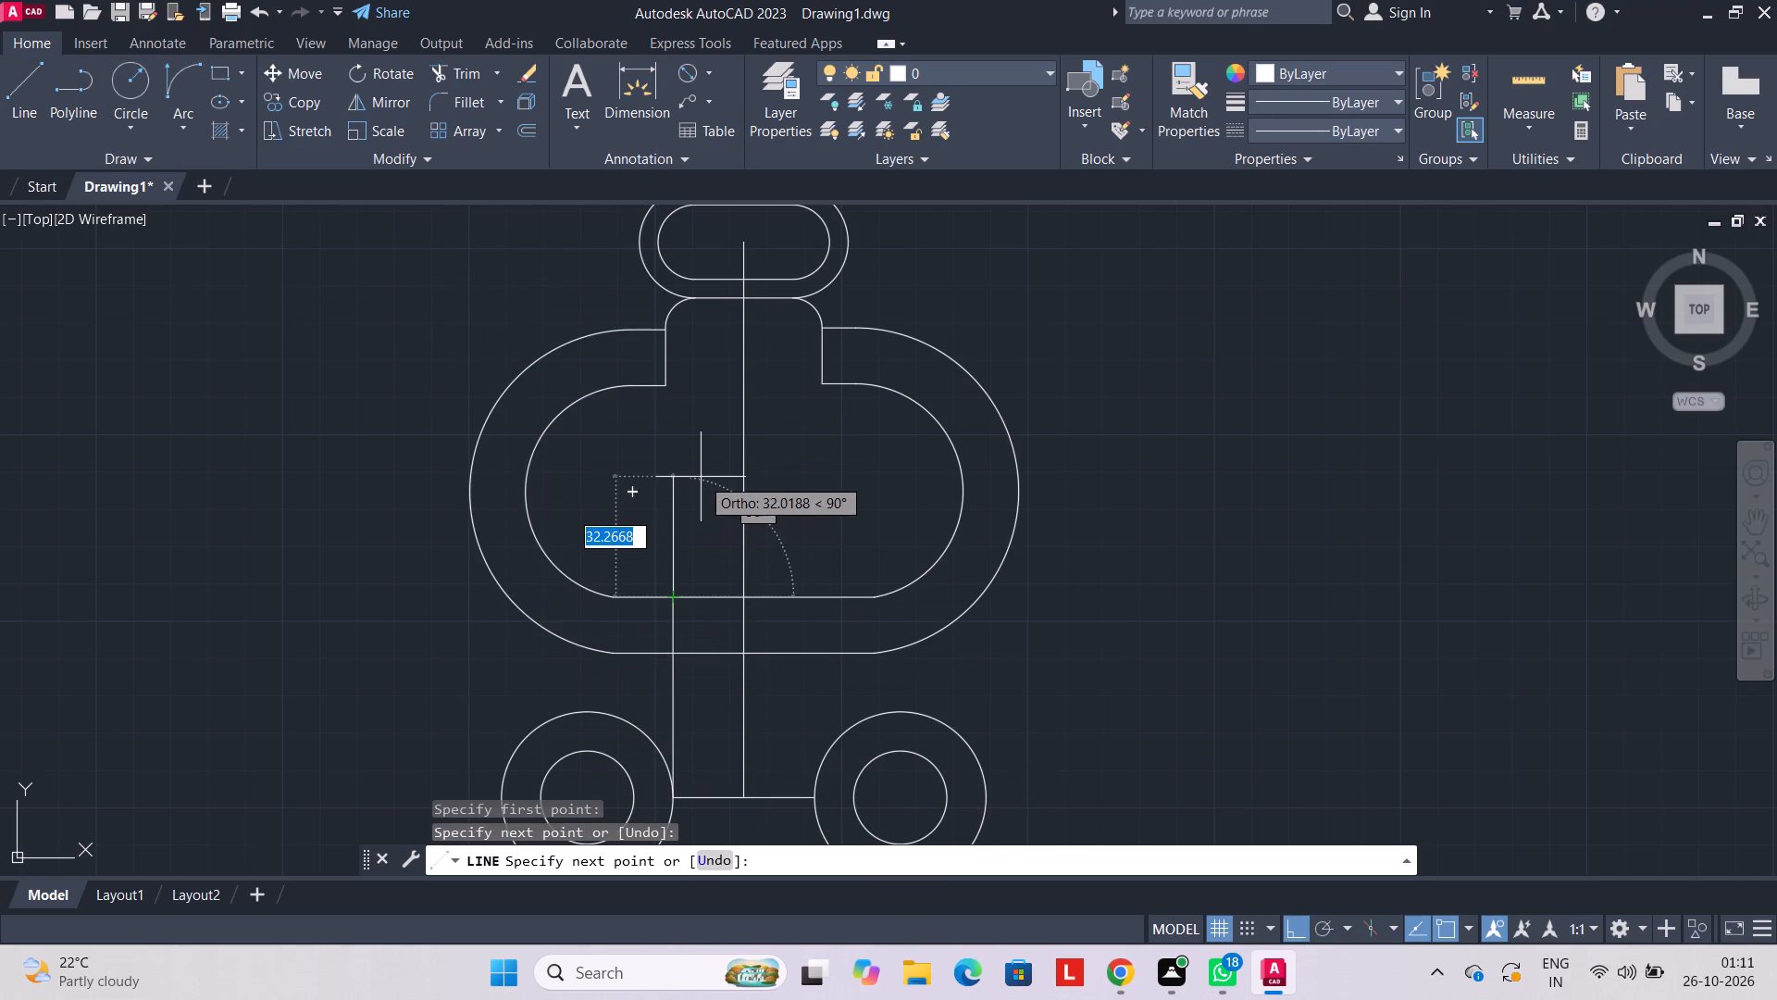
pyautogui.press('Escape')
pyautogui.click(26, 80)
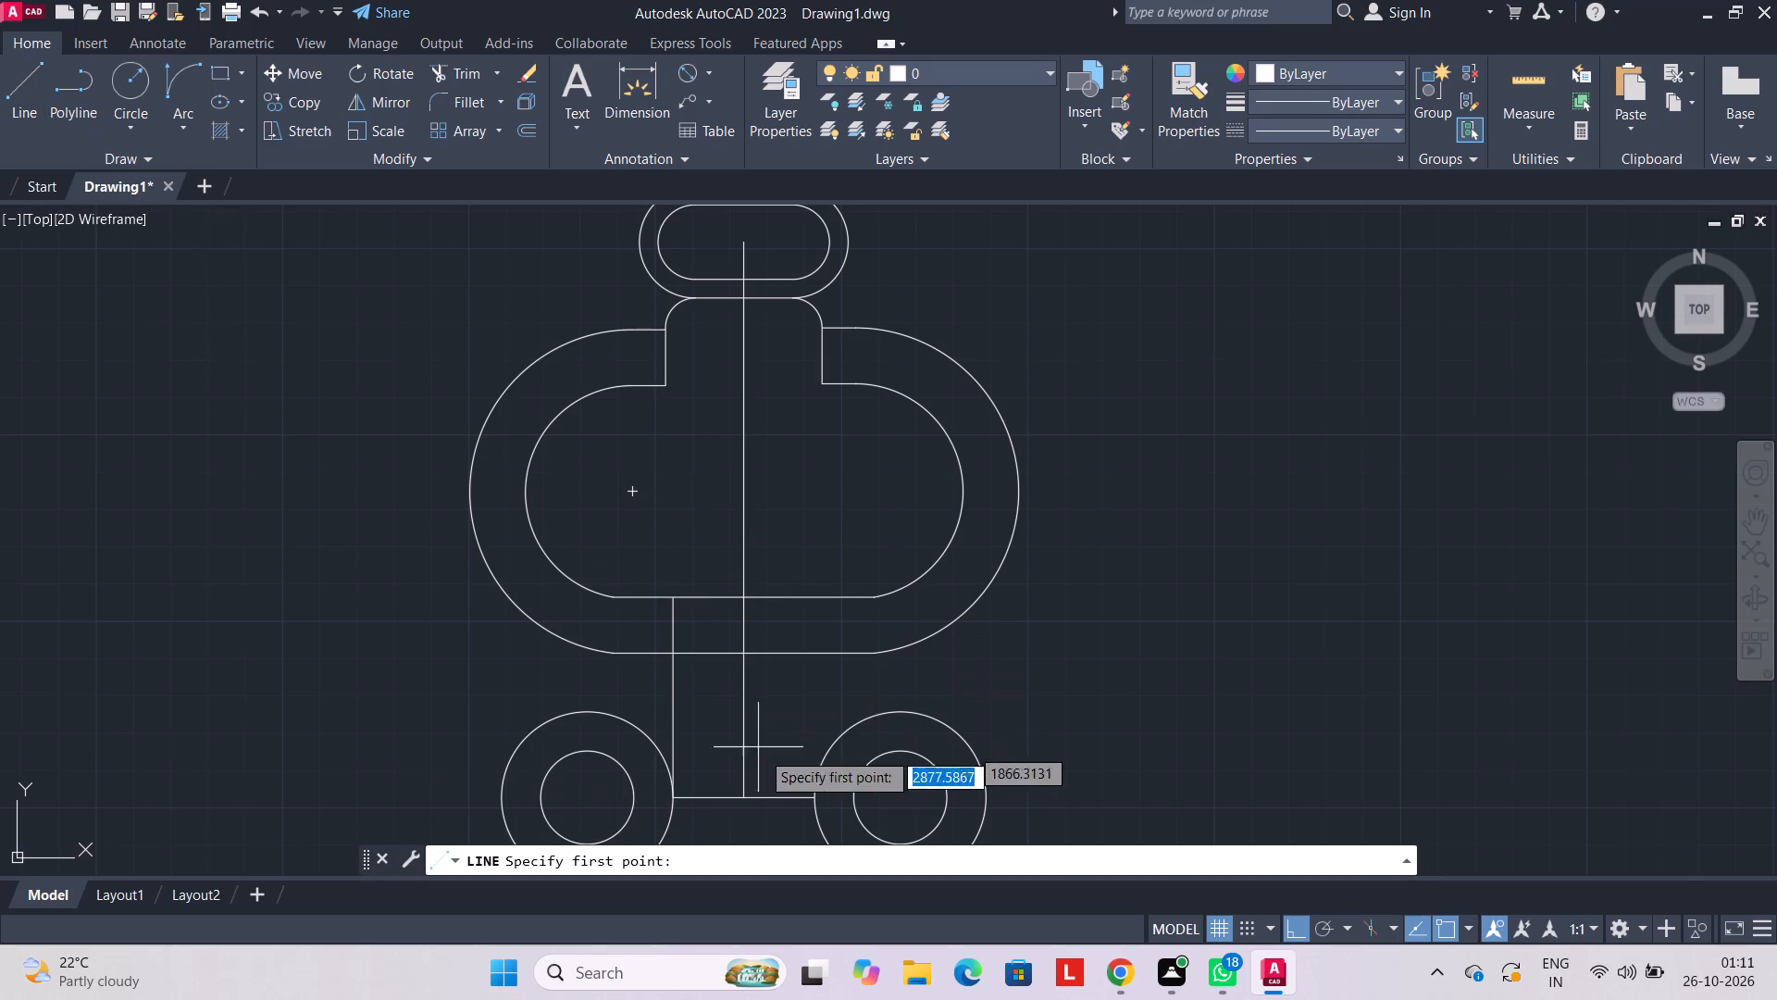
pyautogui.click(818, 801)
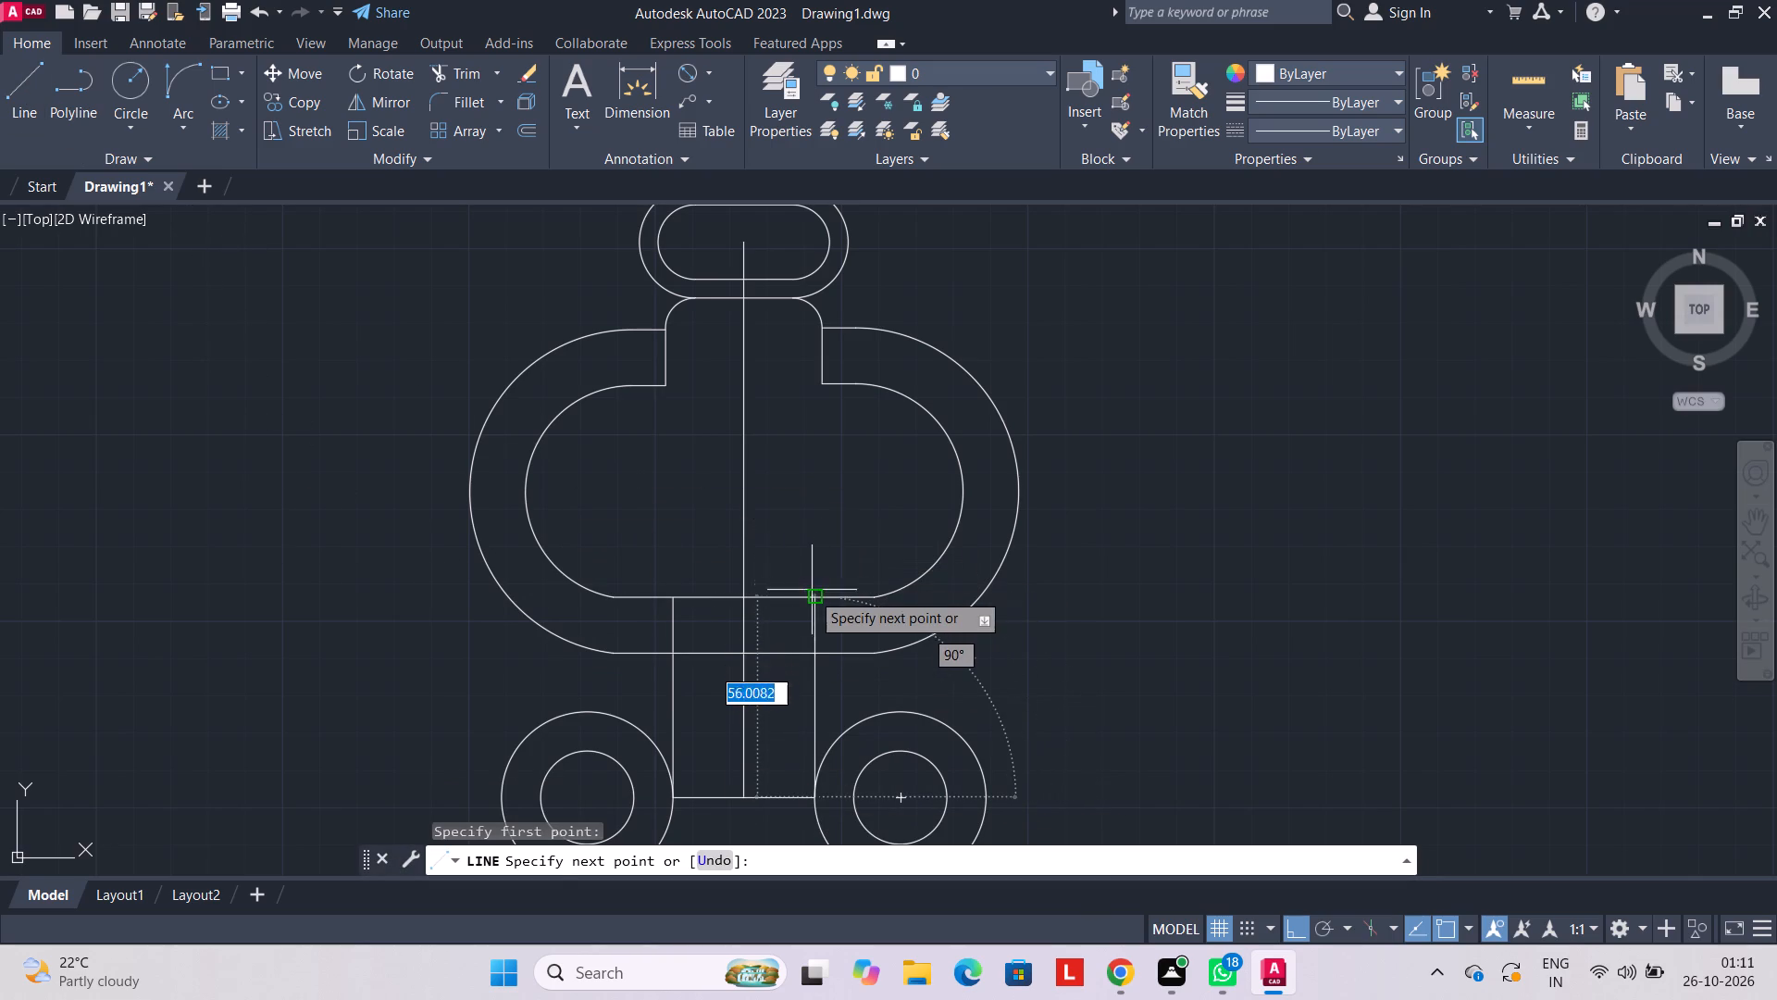
pyautogui.click(814, 600)
pyautogui.press('Escape')
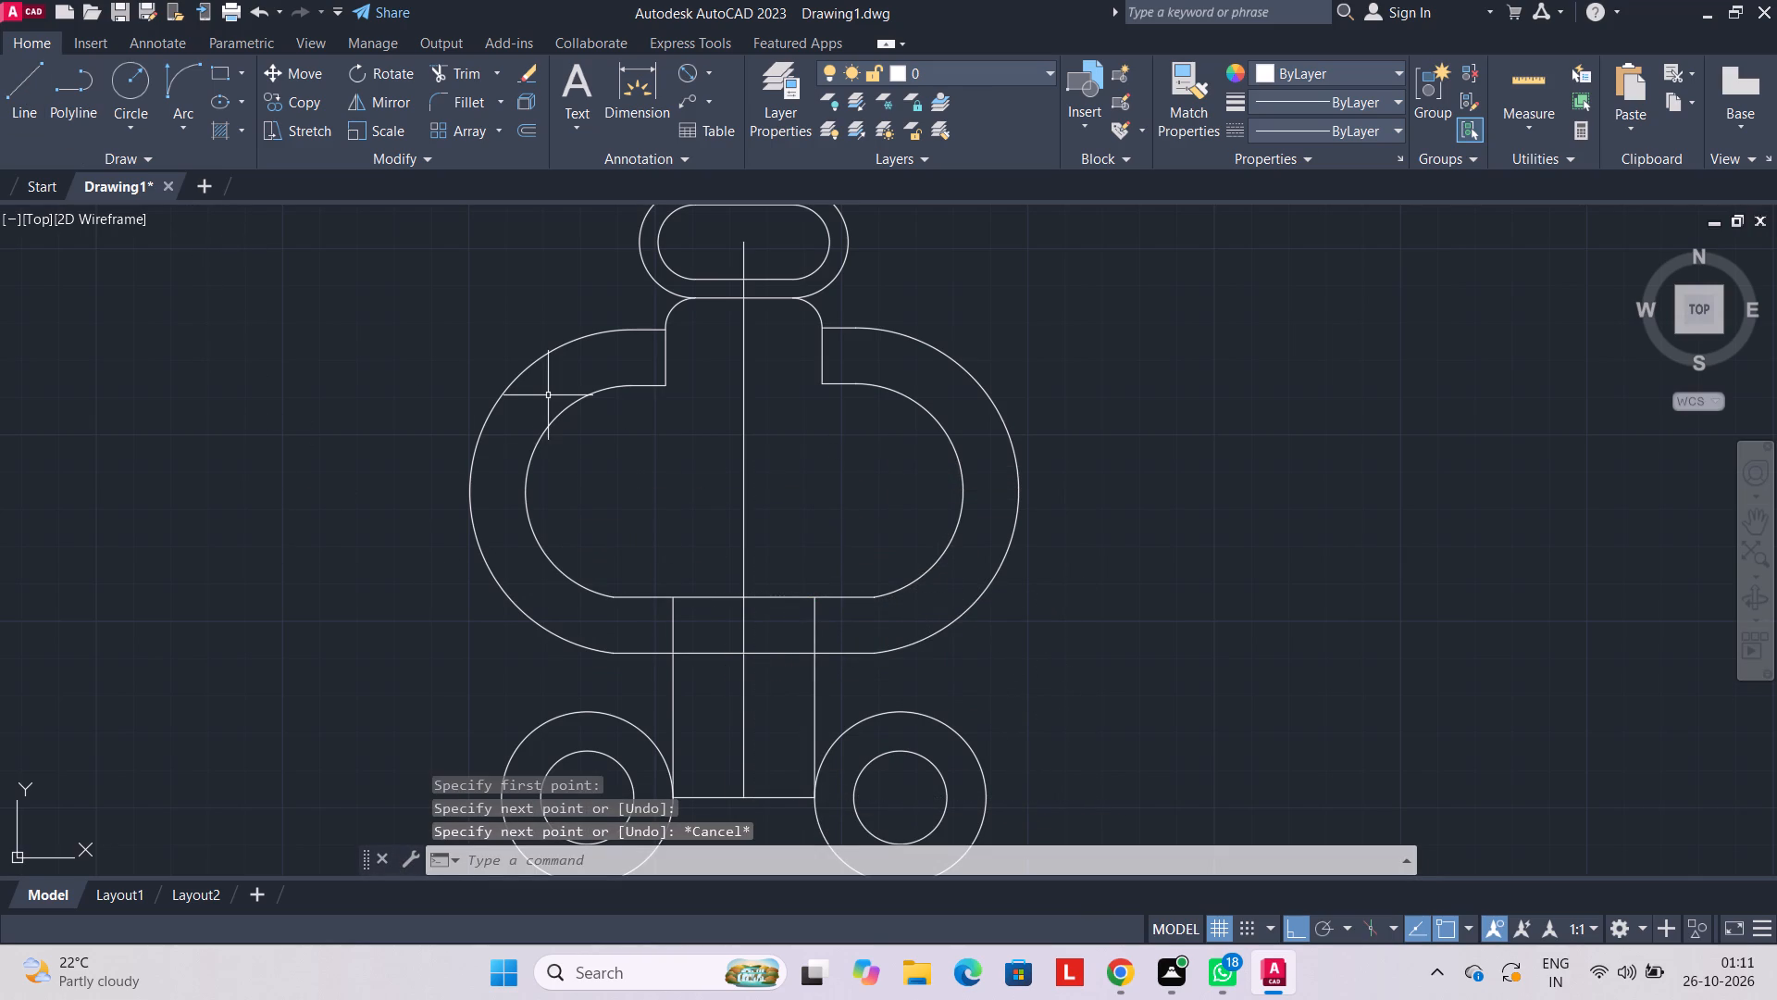
# Trim the inner and outer lower horizontal lines between the two new vertical lines.
pyautogui.click(458, 65)
pyautogui.click(708, 597)
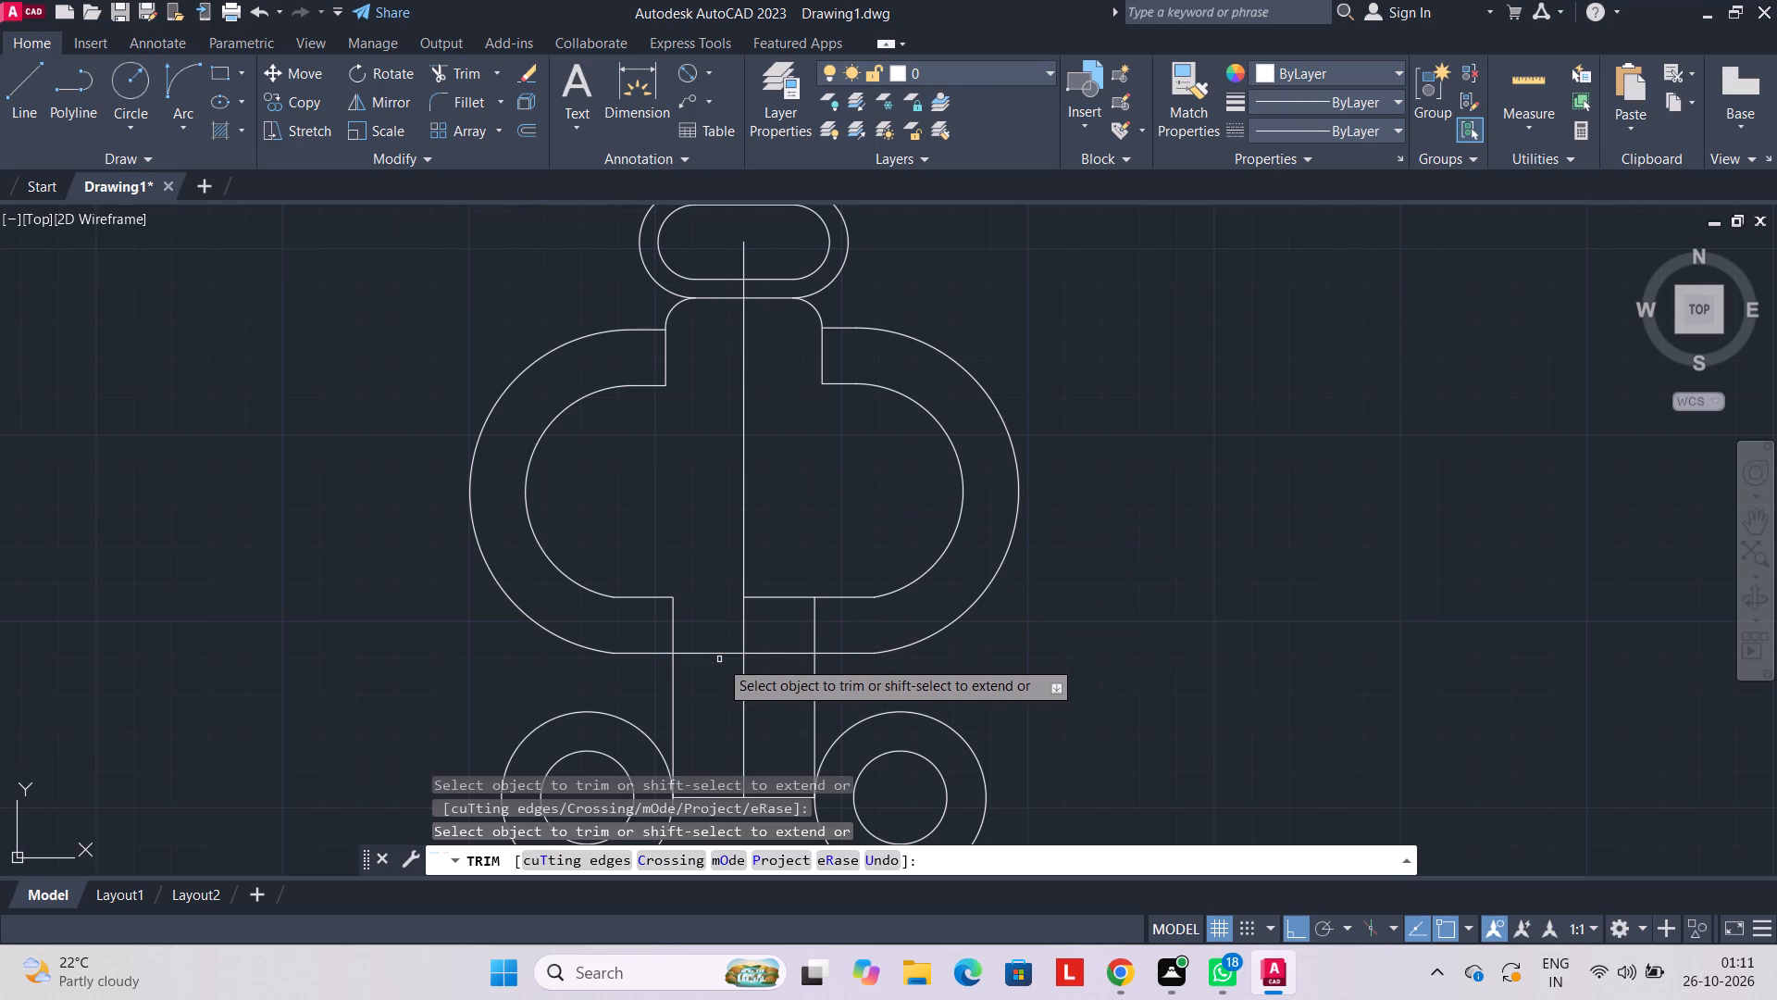
pyautogui.click(719, 656)
pyautogui.click(767, 597)
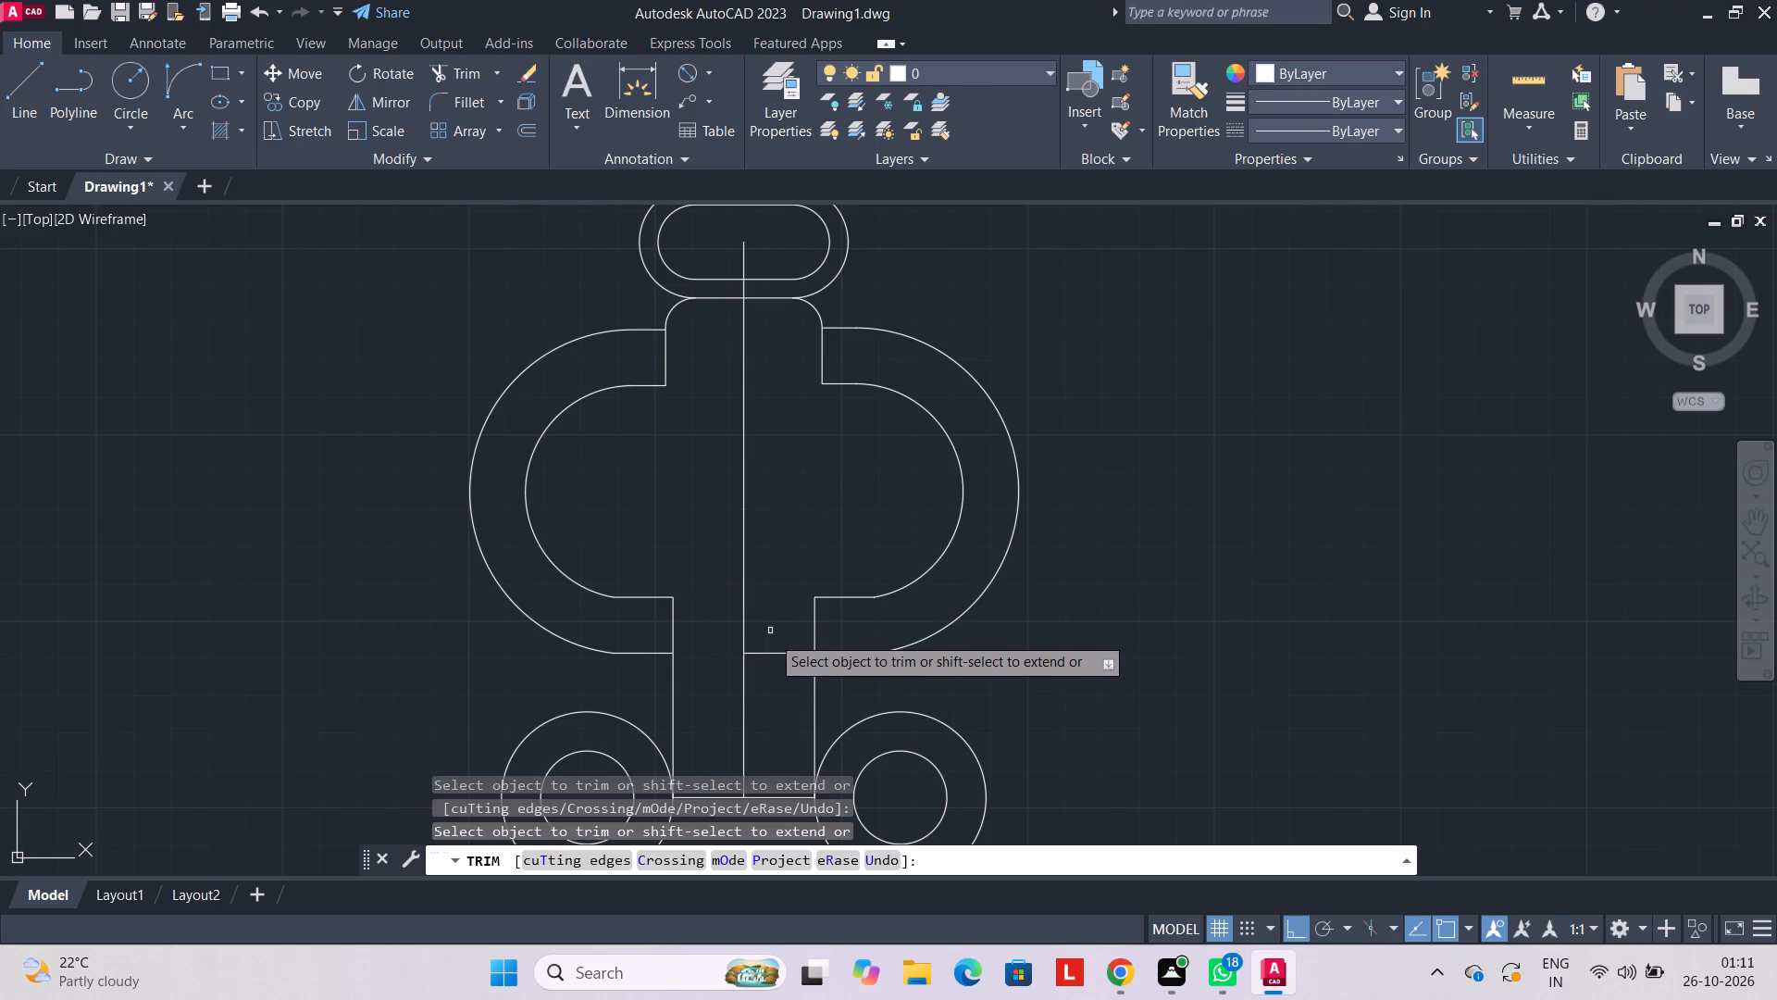
pyautogui.click(774, 655)
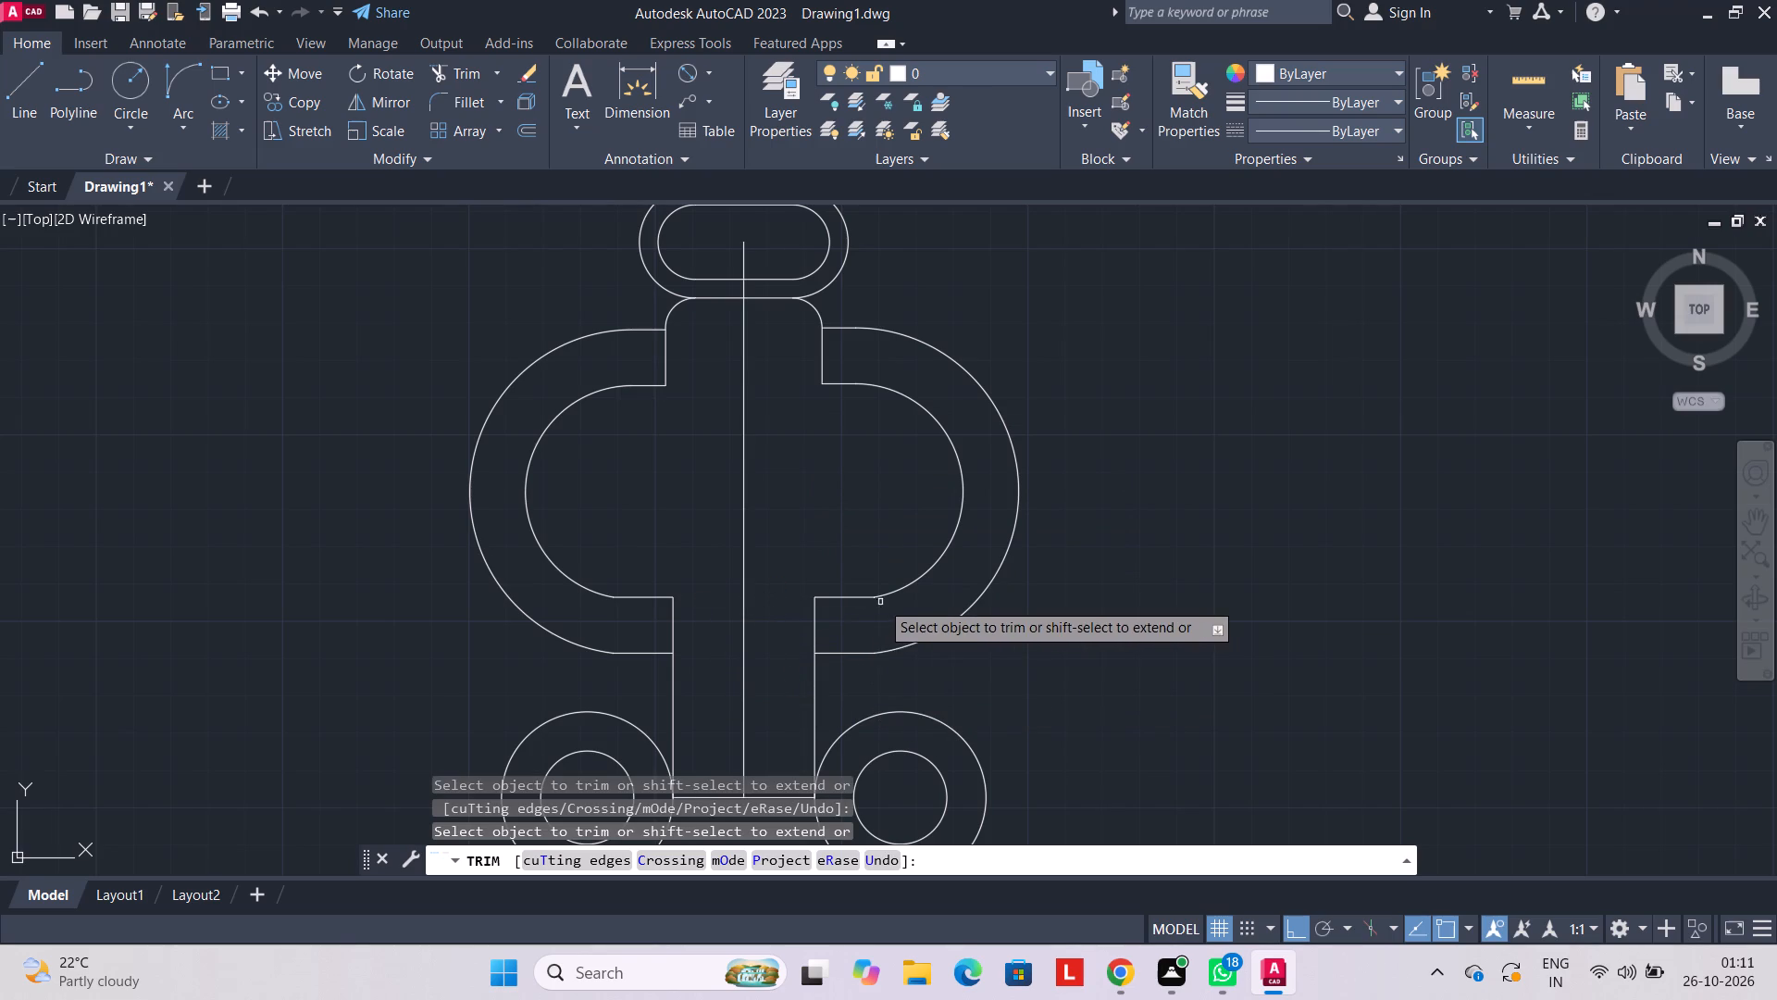
pyautogui.press('Escape')
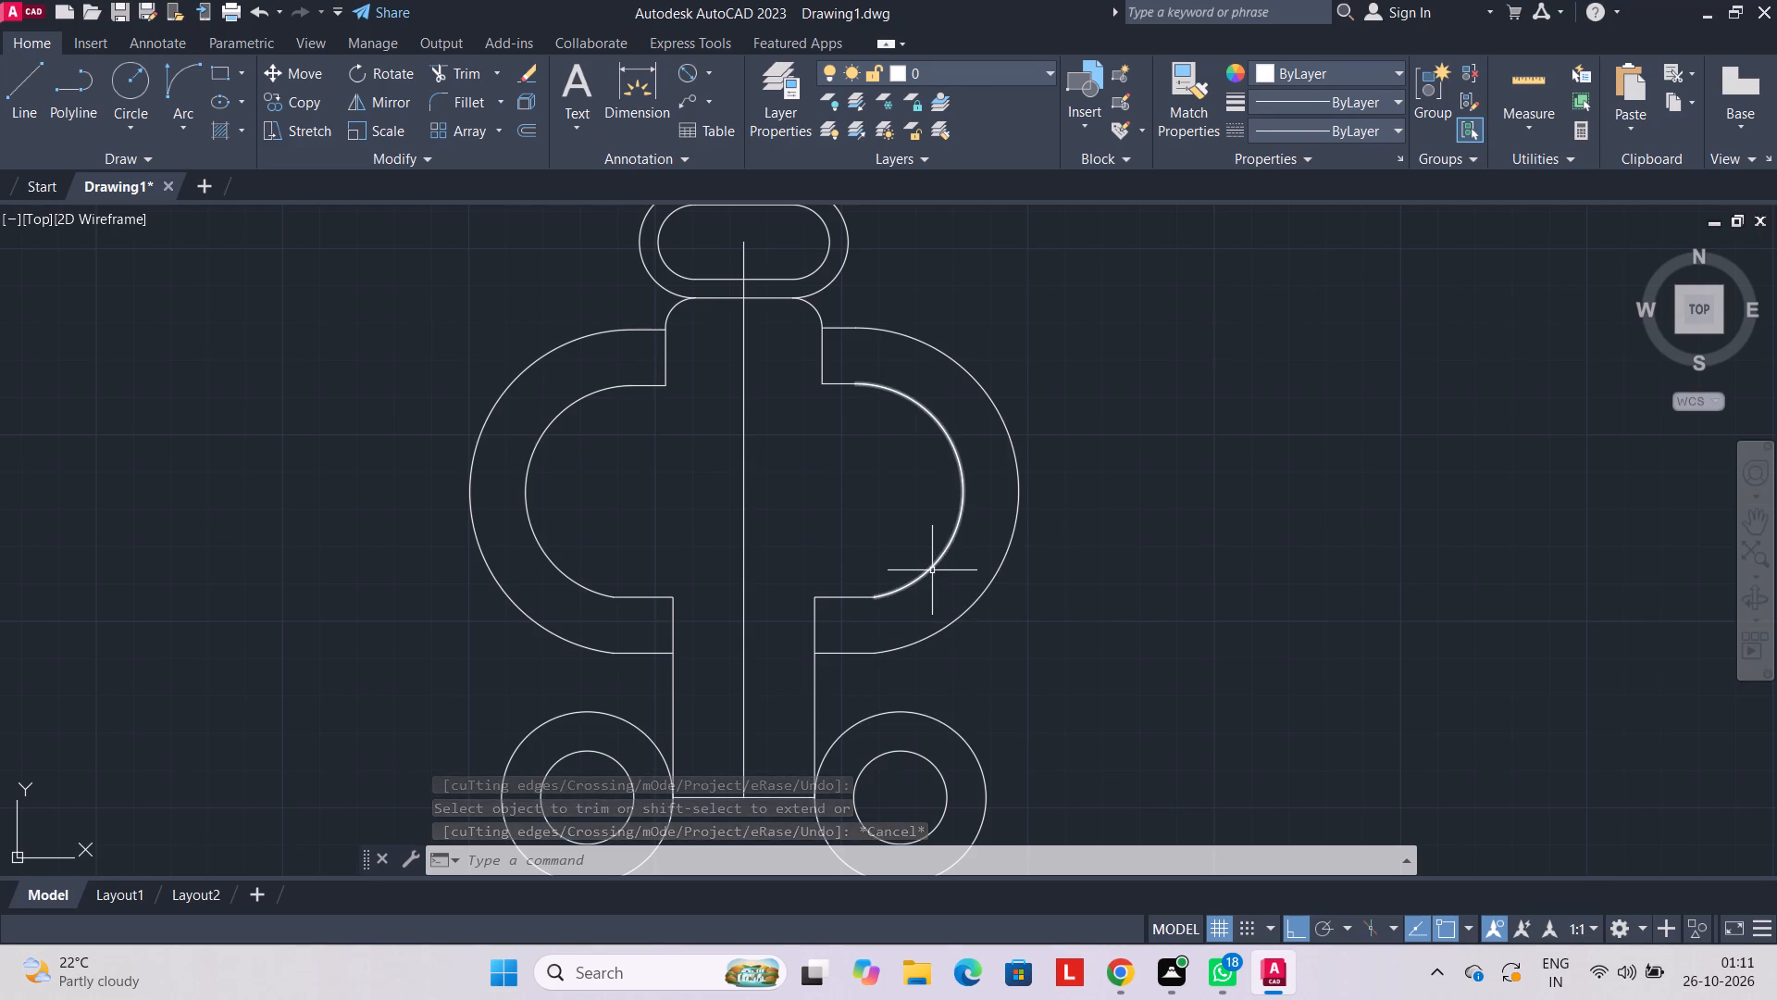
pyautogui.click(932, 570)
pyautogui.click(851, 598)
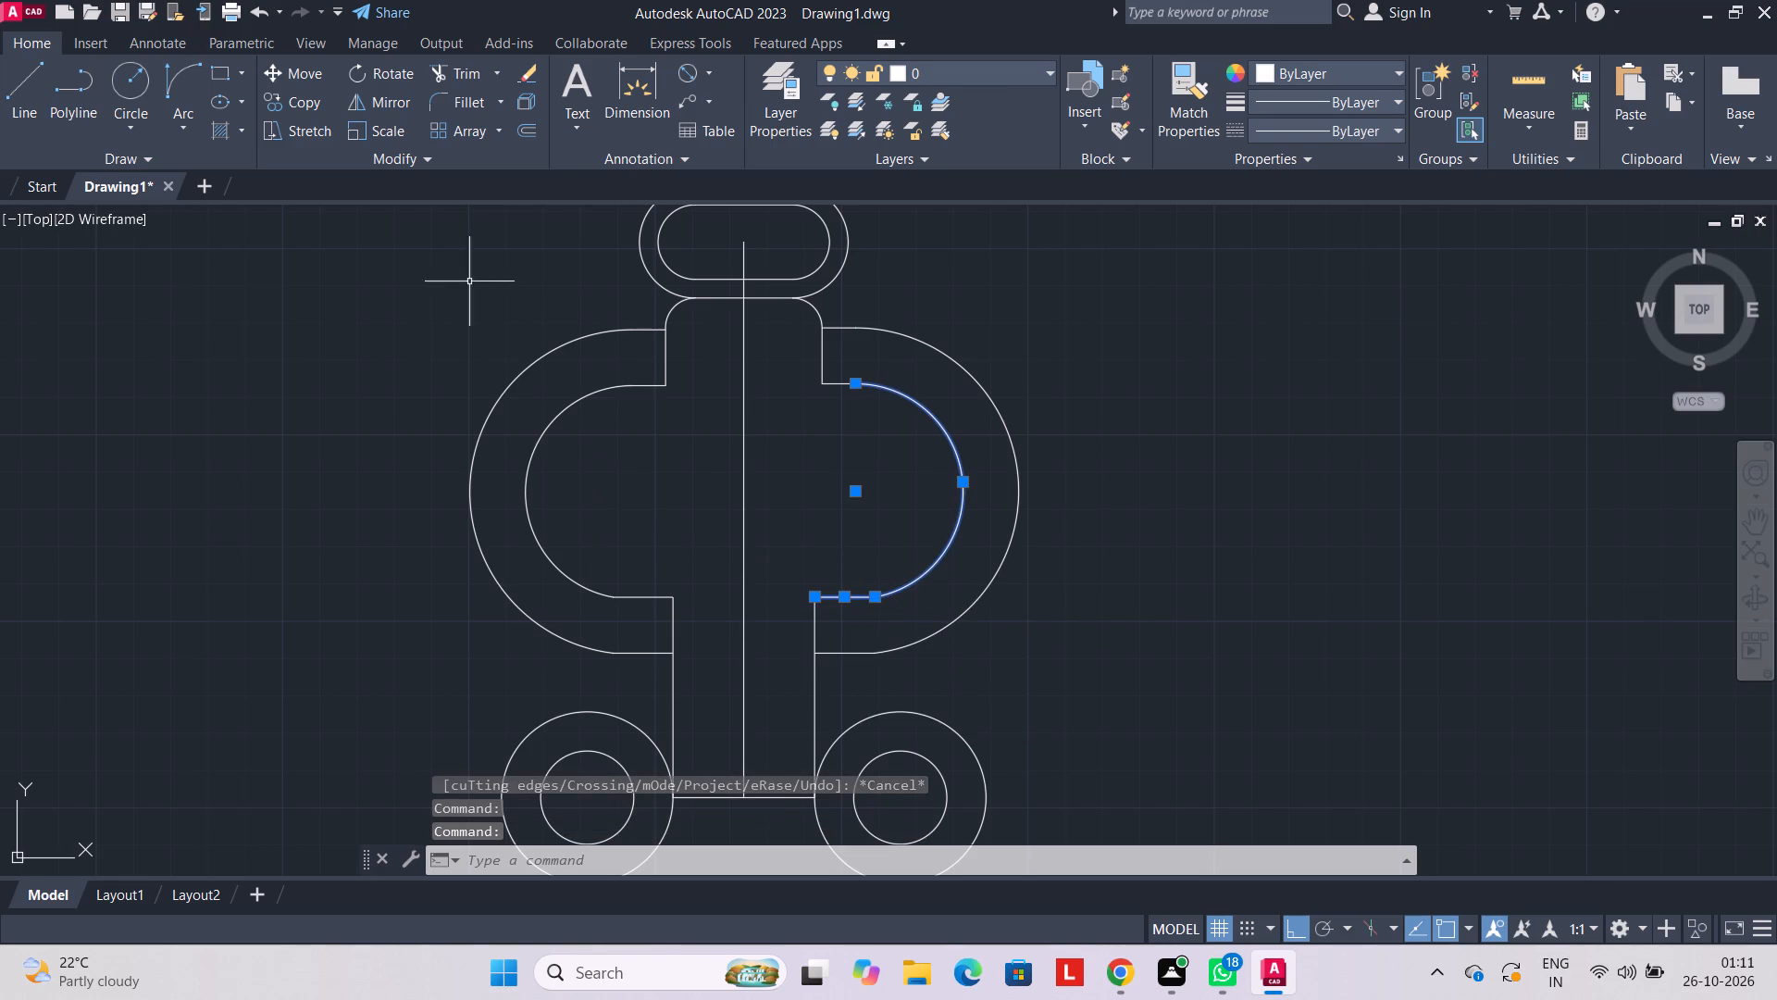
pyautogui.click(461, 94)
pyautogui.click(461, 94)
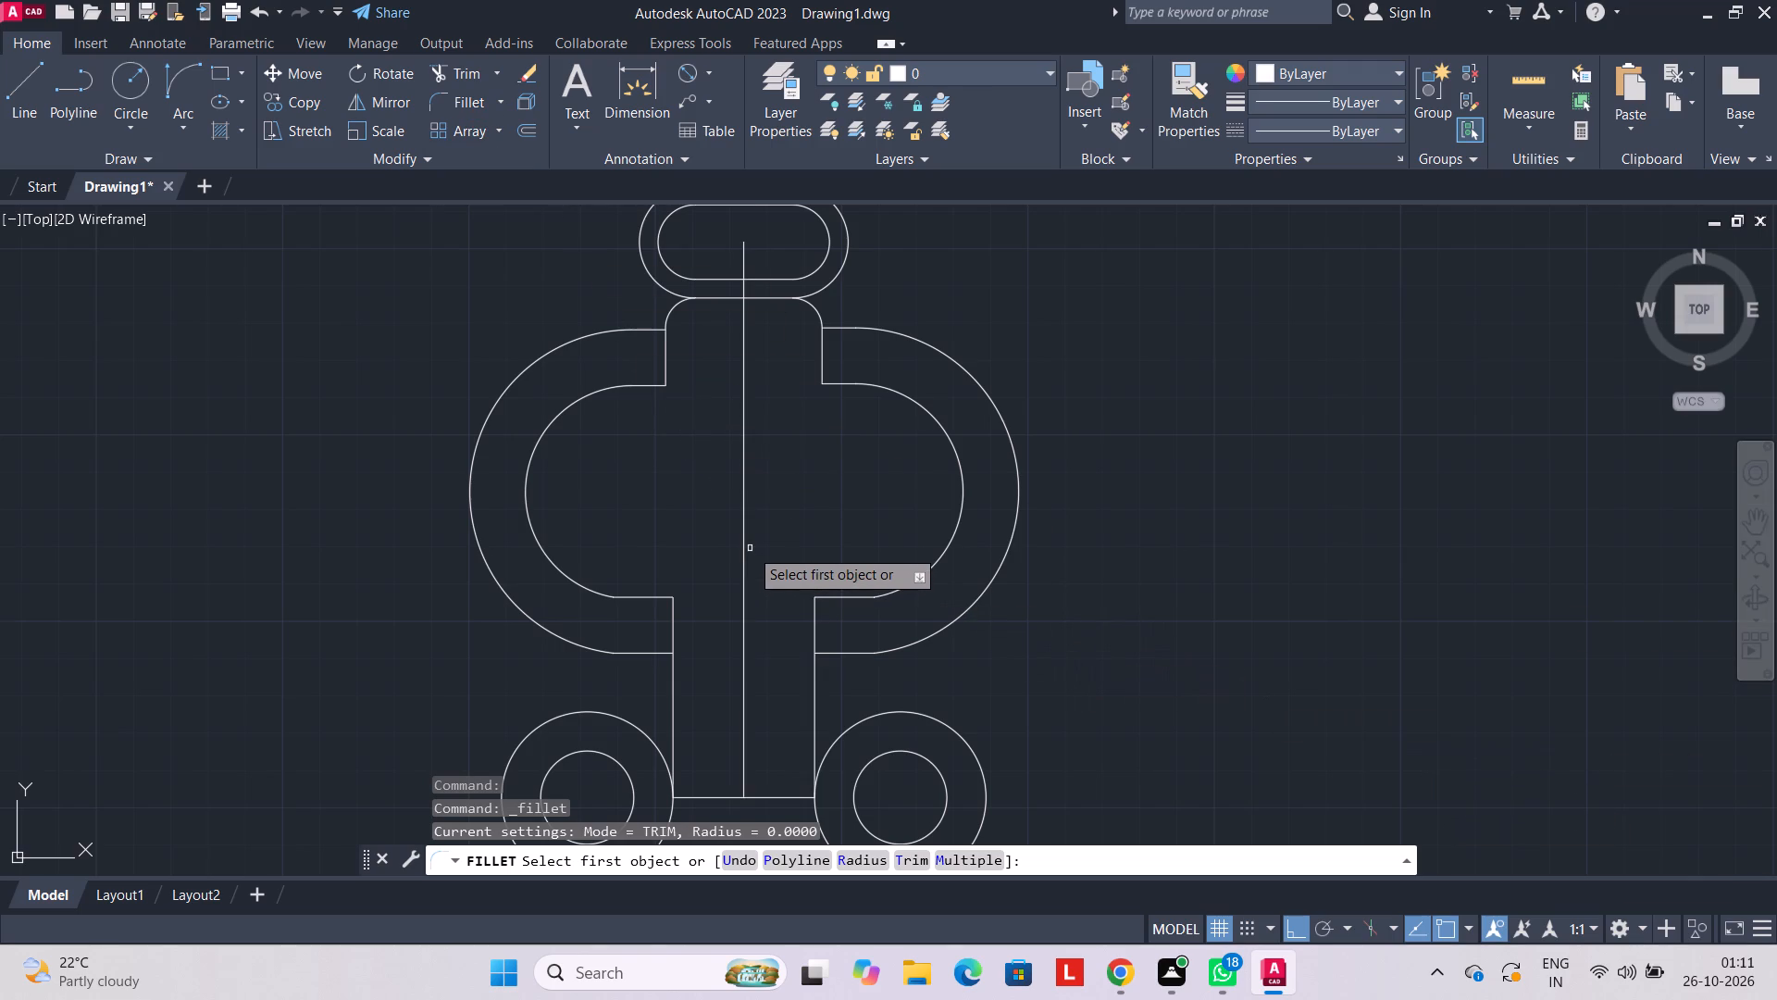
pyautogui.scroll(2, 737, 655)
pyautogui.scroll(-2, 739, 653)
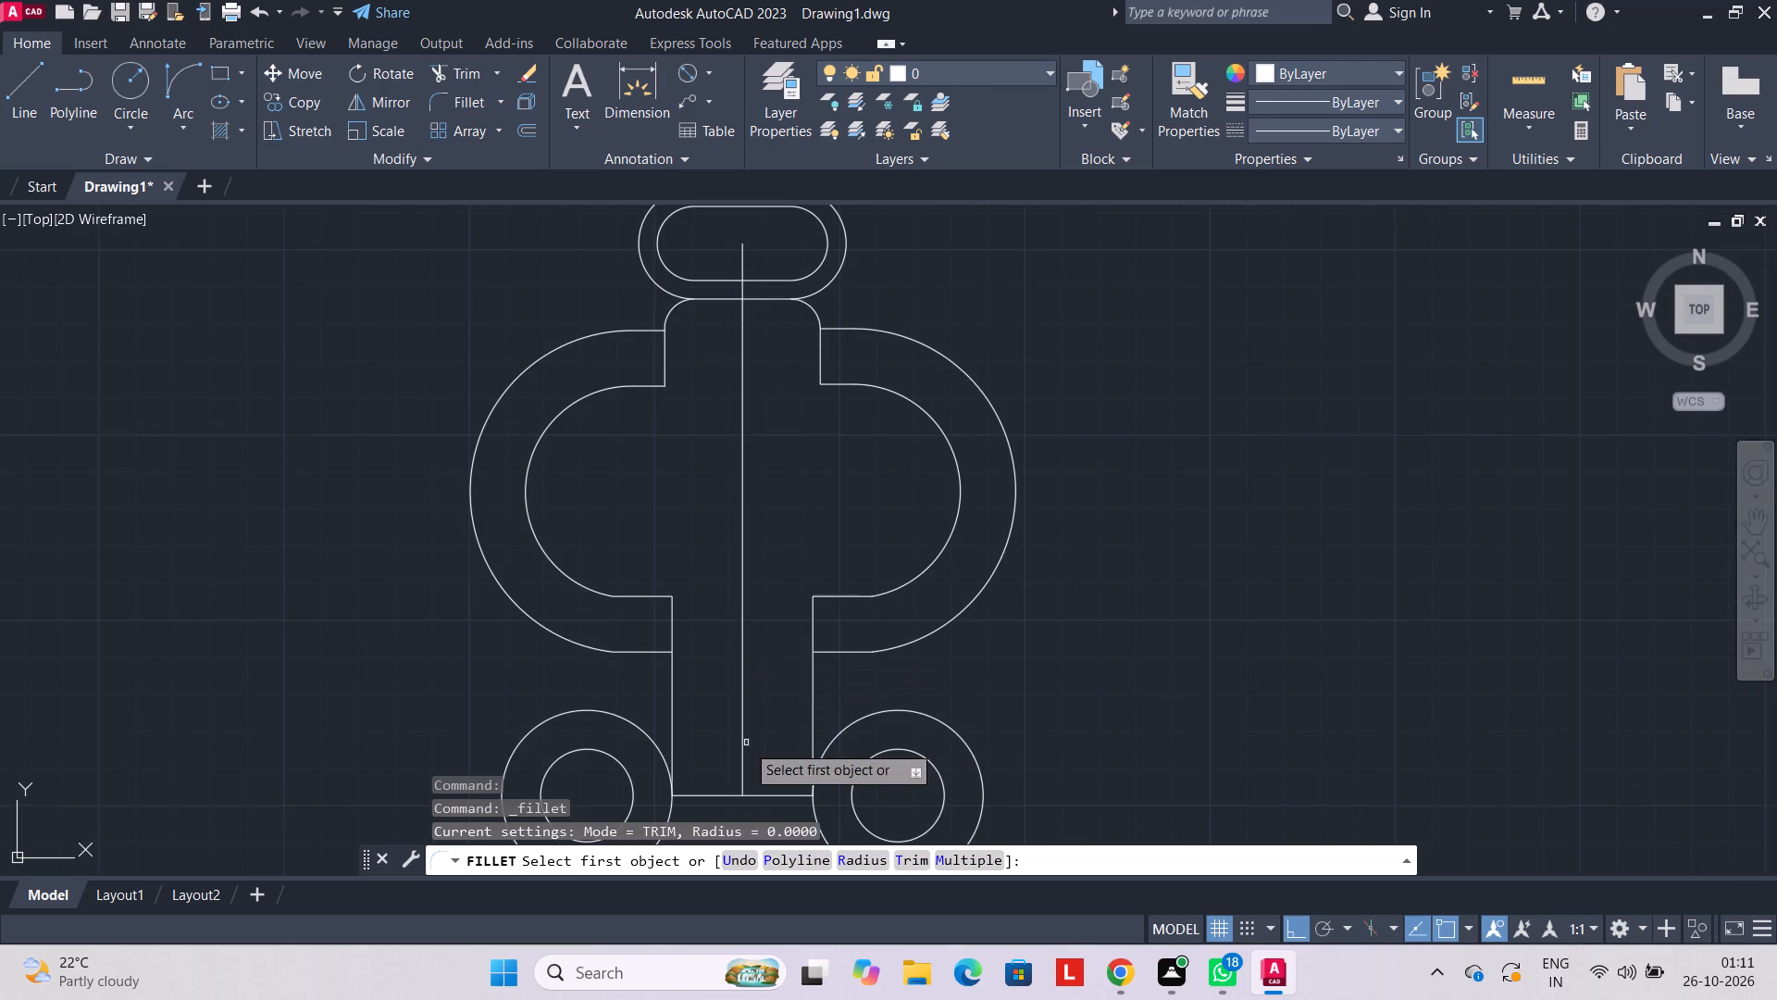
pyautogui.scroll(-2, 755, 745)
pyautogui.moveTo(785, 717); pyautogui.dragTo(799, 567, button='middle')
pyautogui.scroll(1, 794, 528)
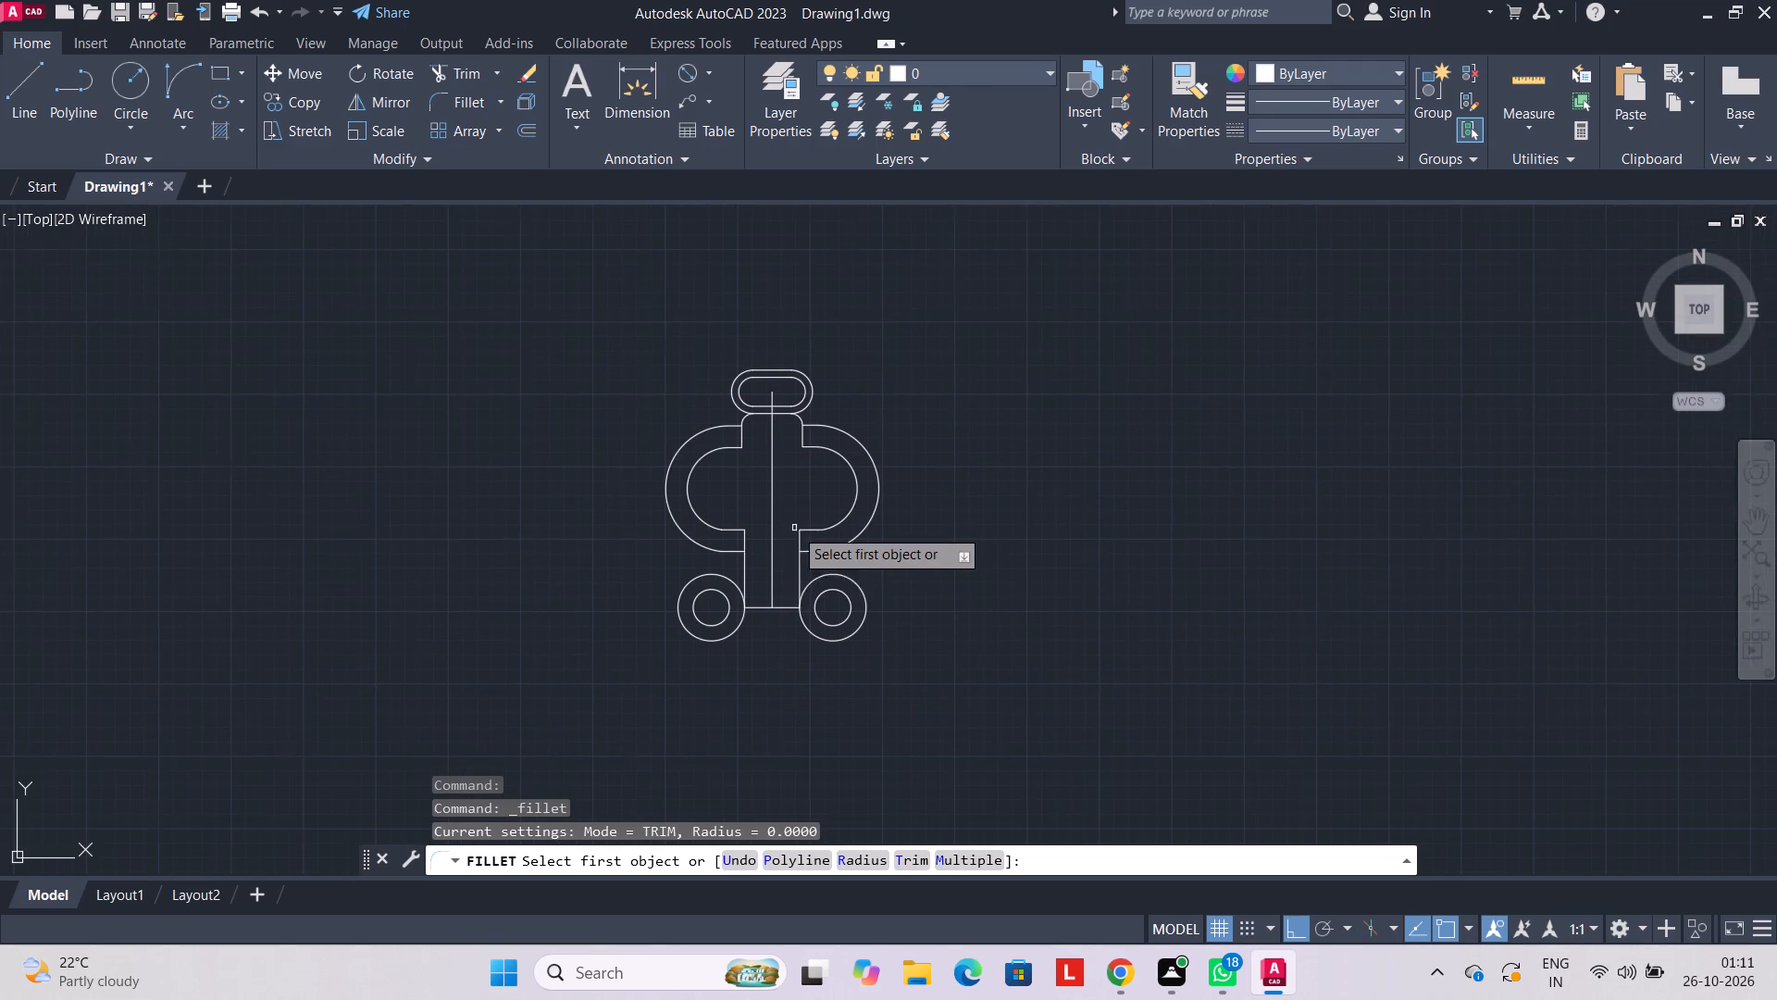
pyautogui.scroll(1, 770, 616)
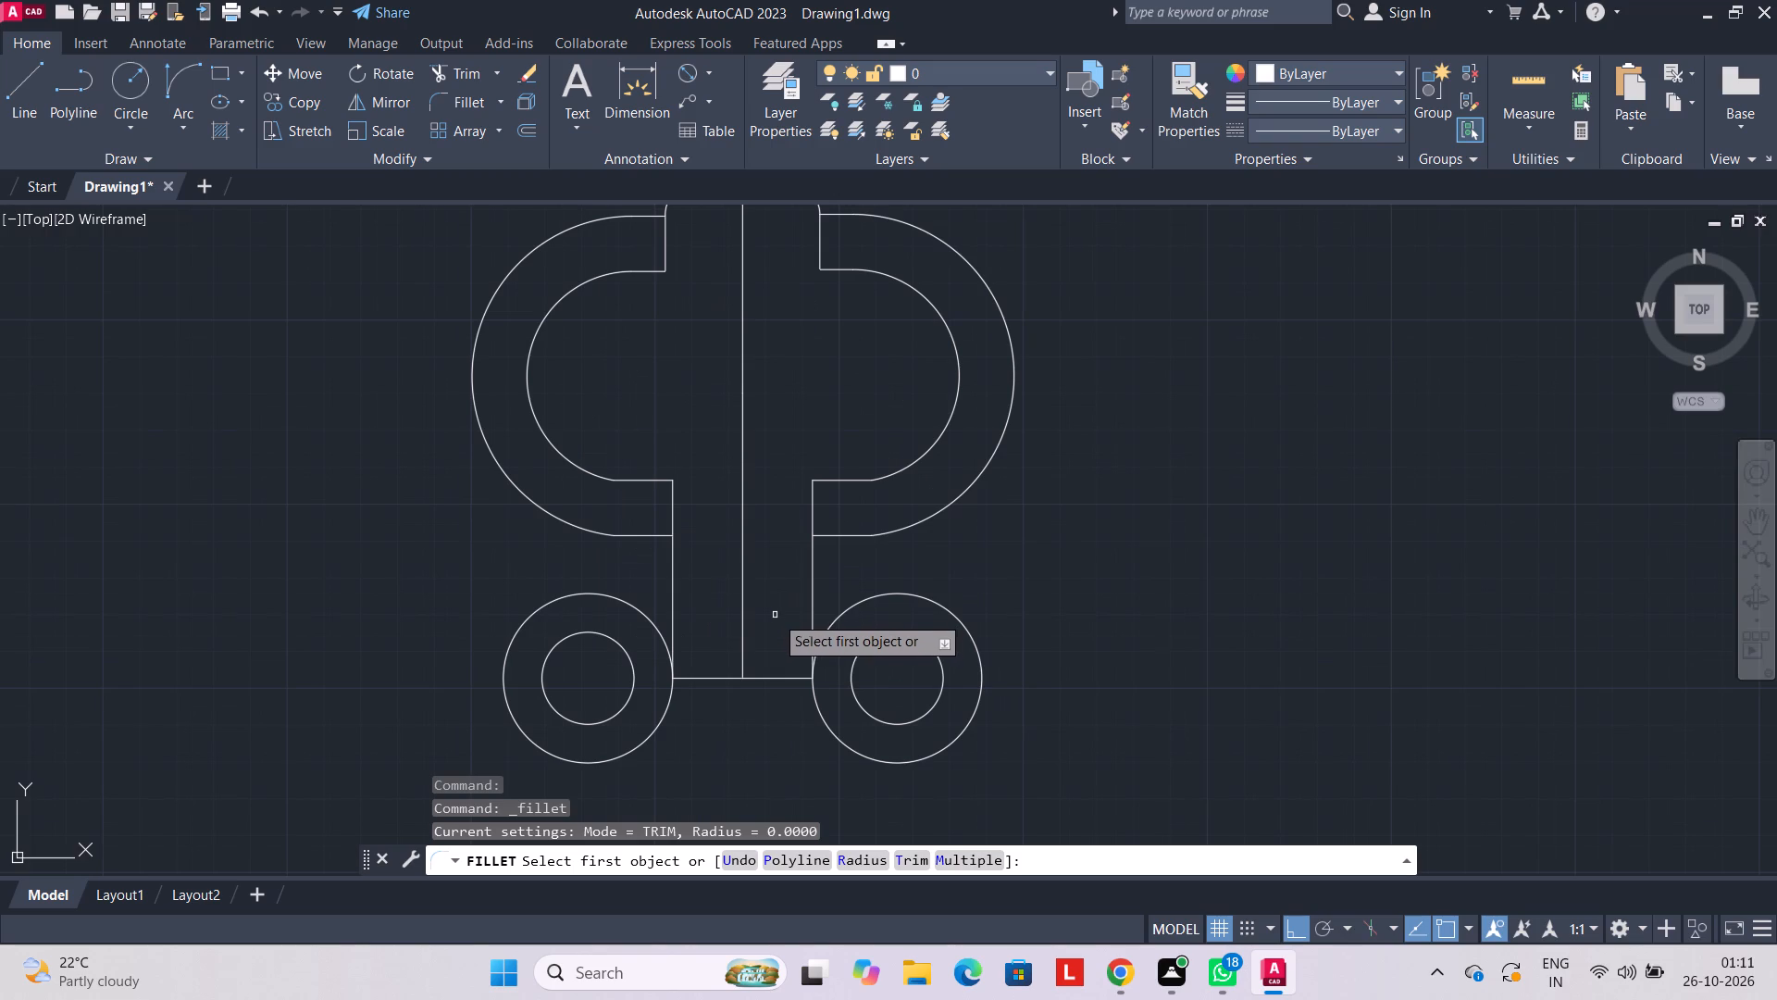
# Trim away the short horizontal line between the lower circles and the whole vertical centre line.
pyautogui.click(471, 80)
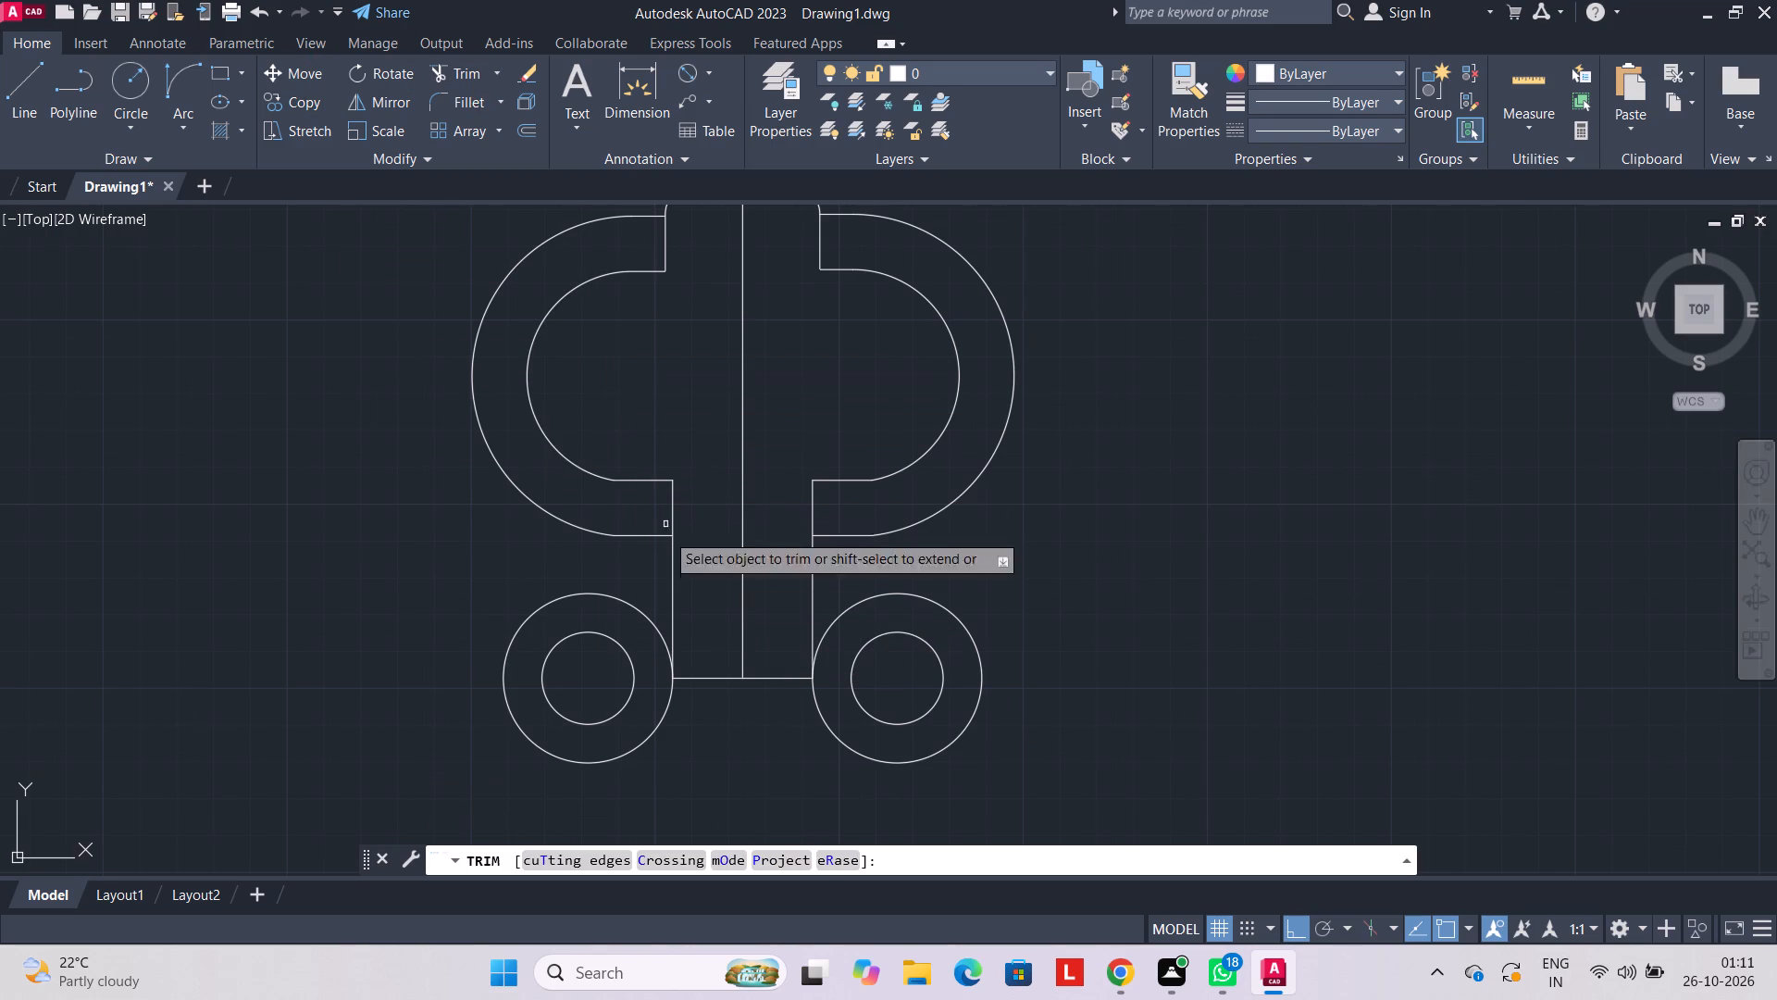
pyautogui.click(710, 679)
pyautogui.click(774, 681)
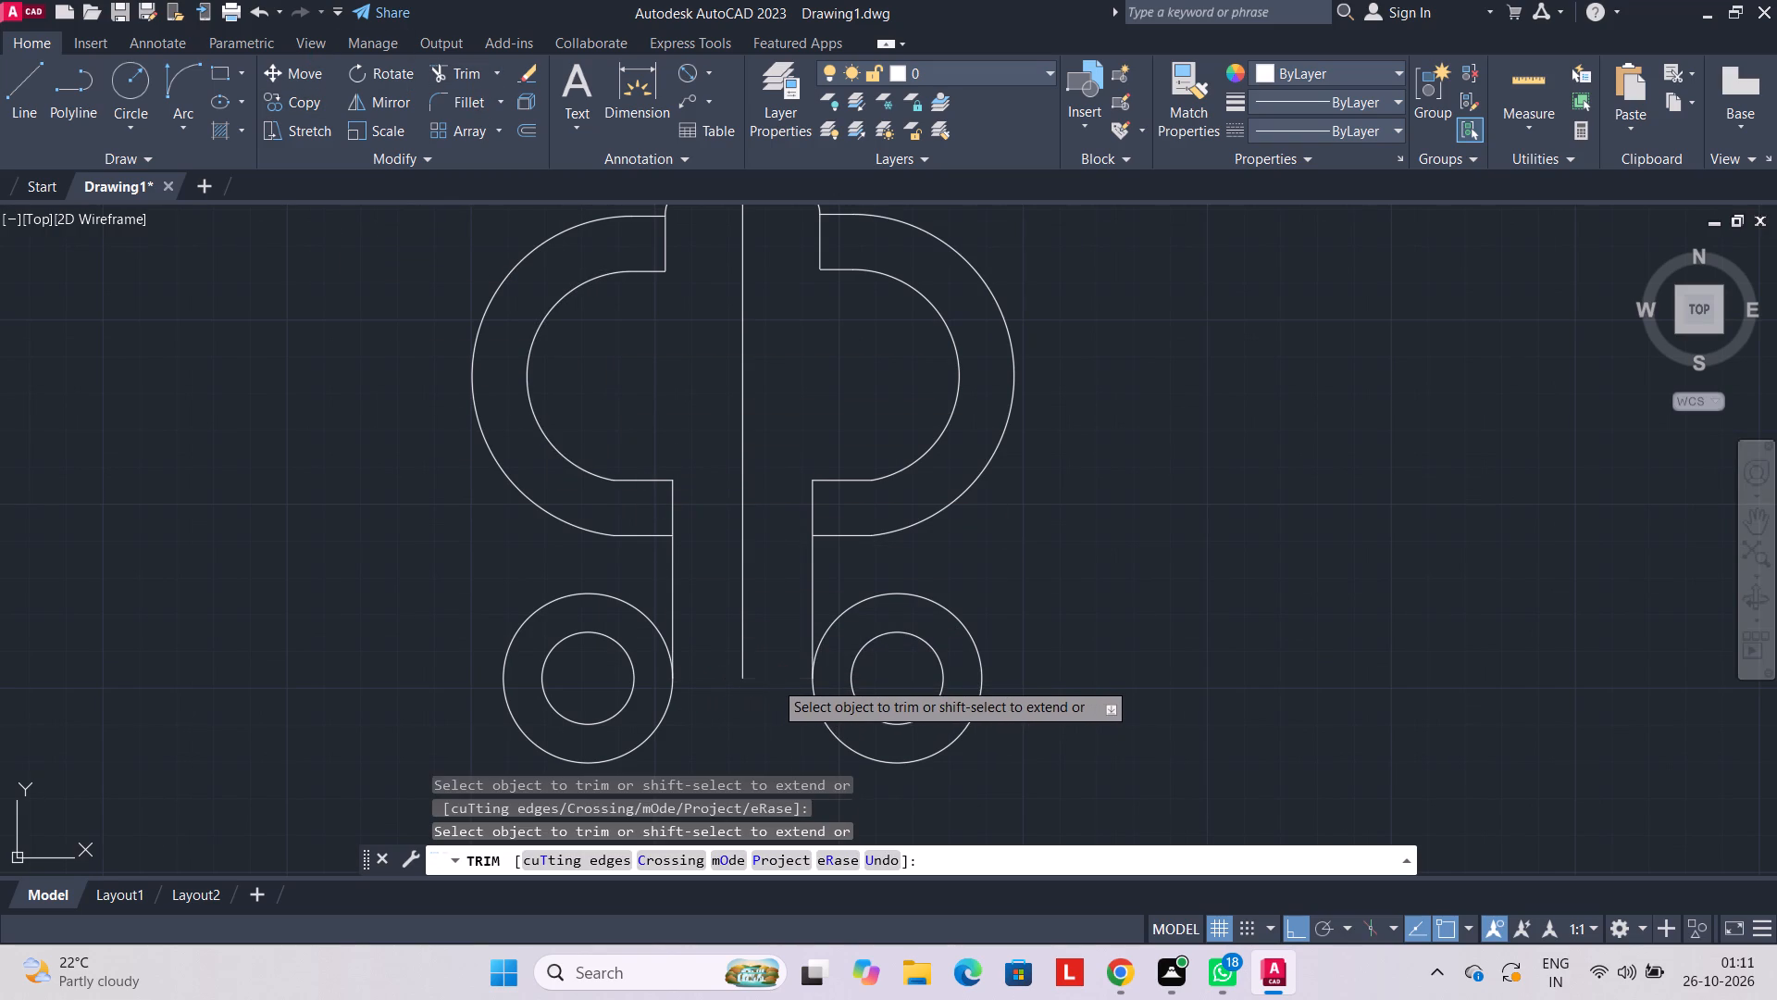
pyautogui.click(740, 638)
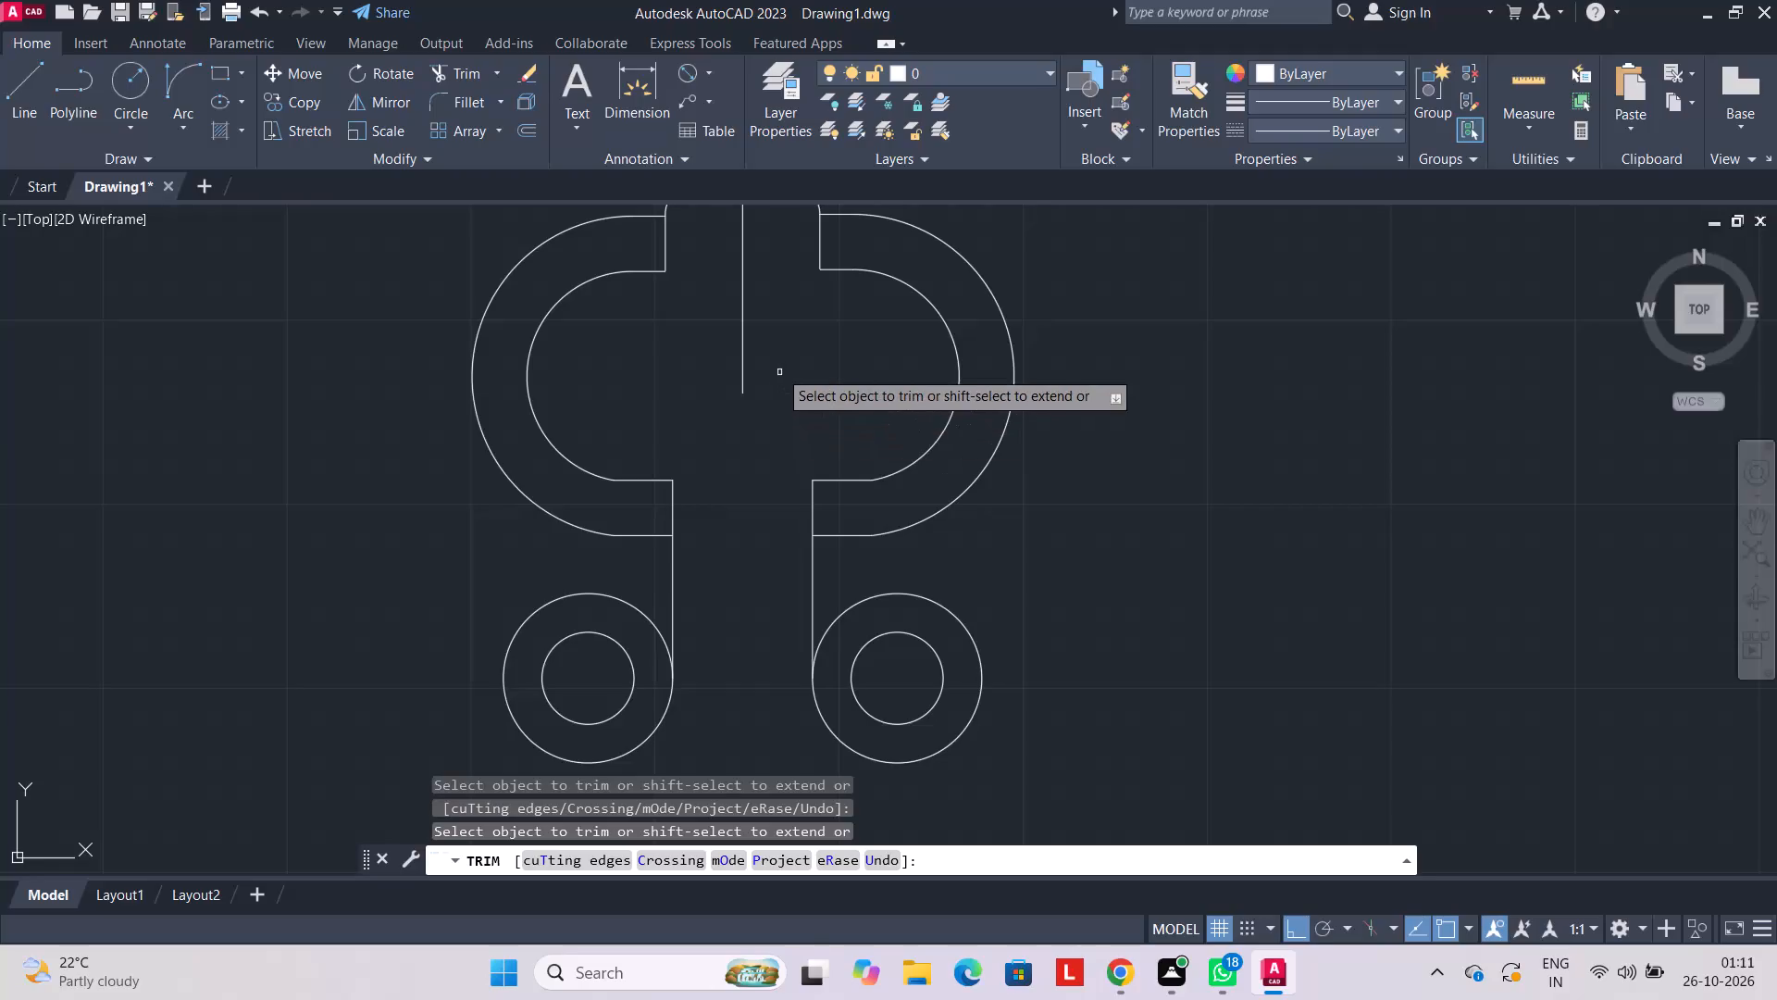
pyautogui.click(741, 291)
pyautogui.scroll(2, 819, 369)
pyautogui.scroll(-5, 820, 361)
pyautogui.moveTo(810, 330); pyautogui.dragTo(803, 372, button='middle')
pyautogui.scroll(2, 801, 390)
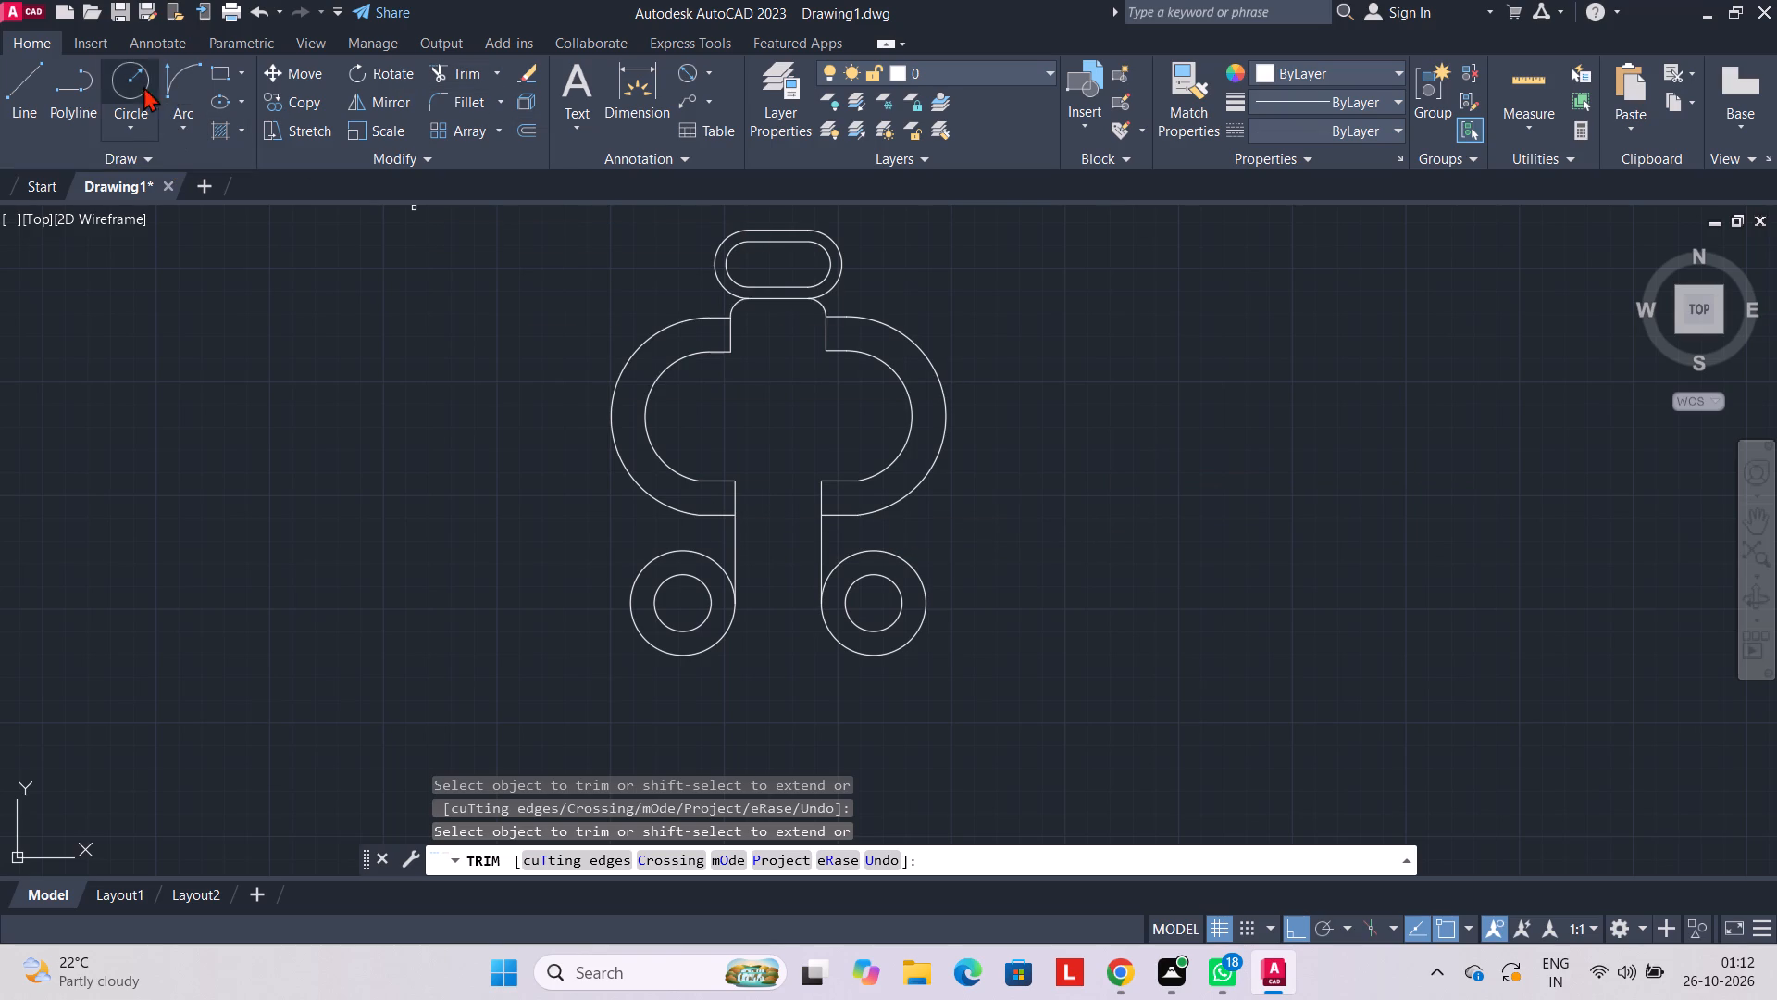
# Fillet the left lower outer circle with the outer left arc using a radius of 10.
pyautogui.click(452, 97)
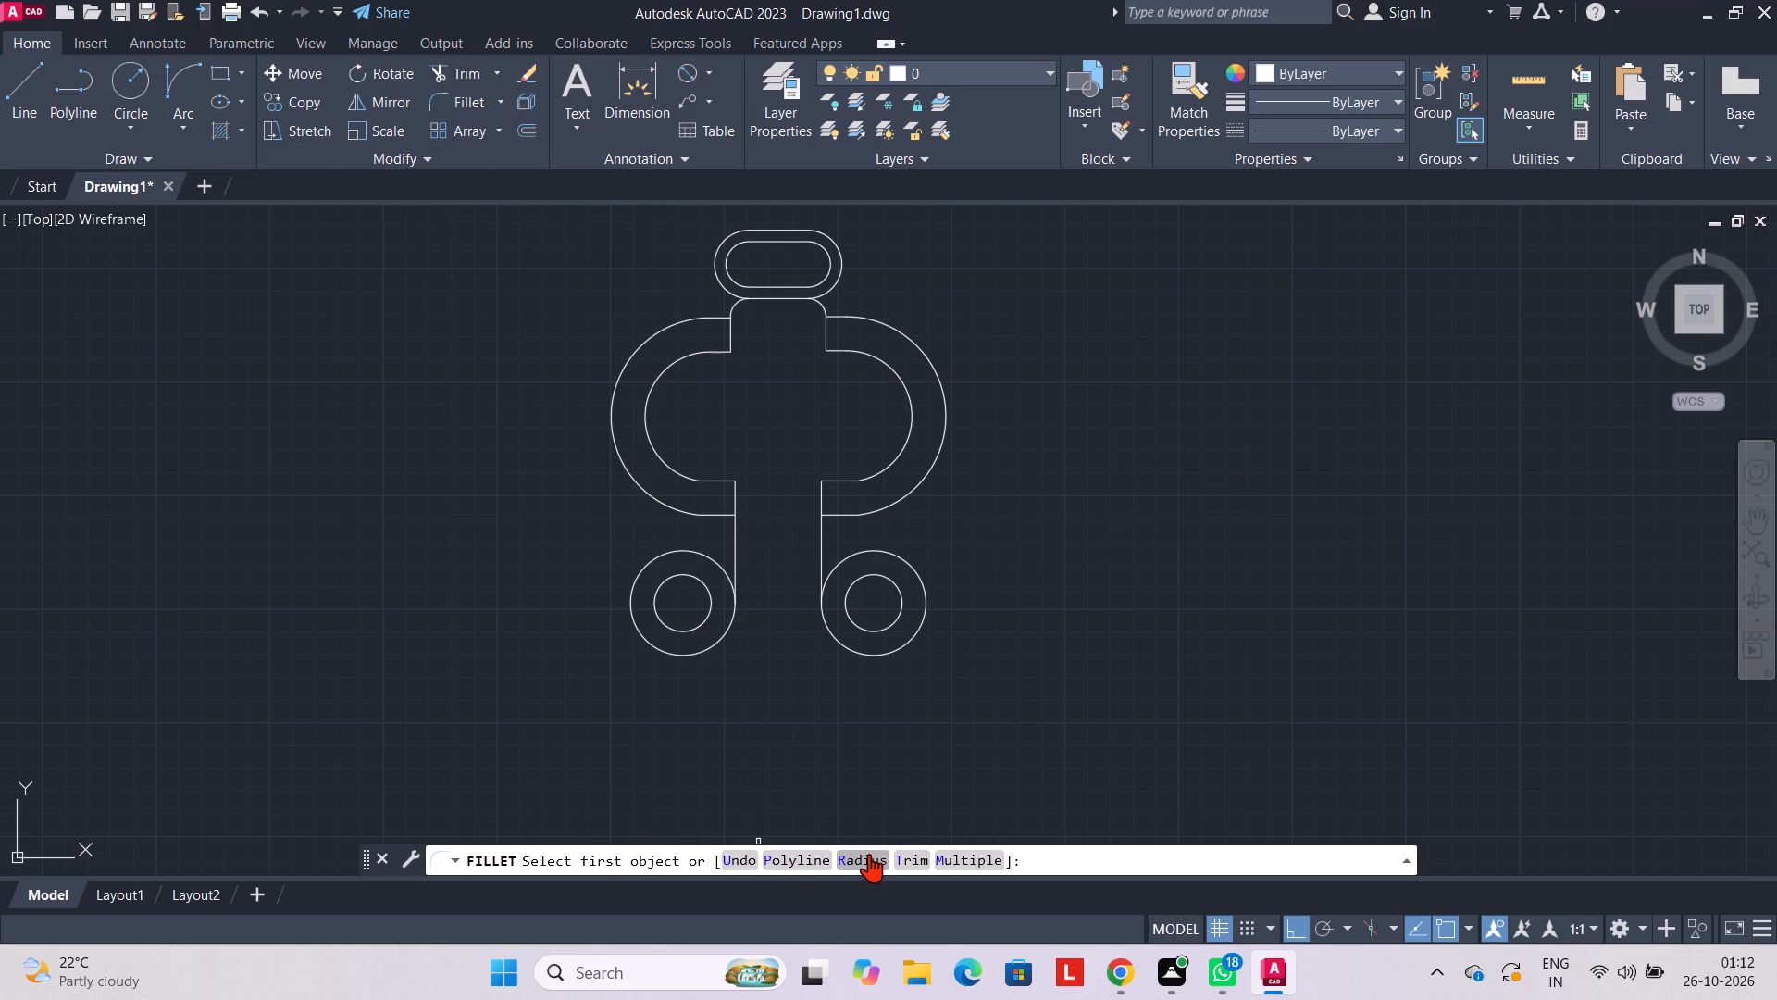
pyautogui.click(869, 854)
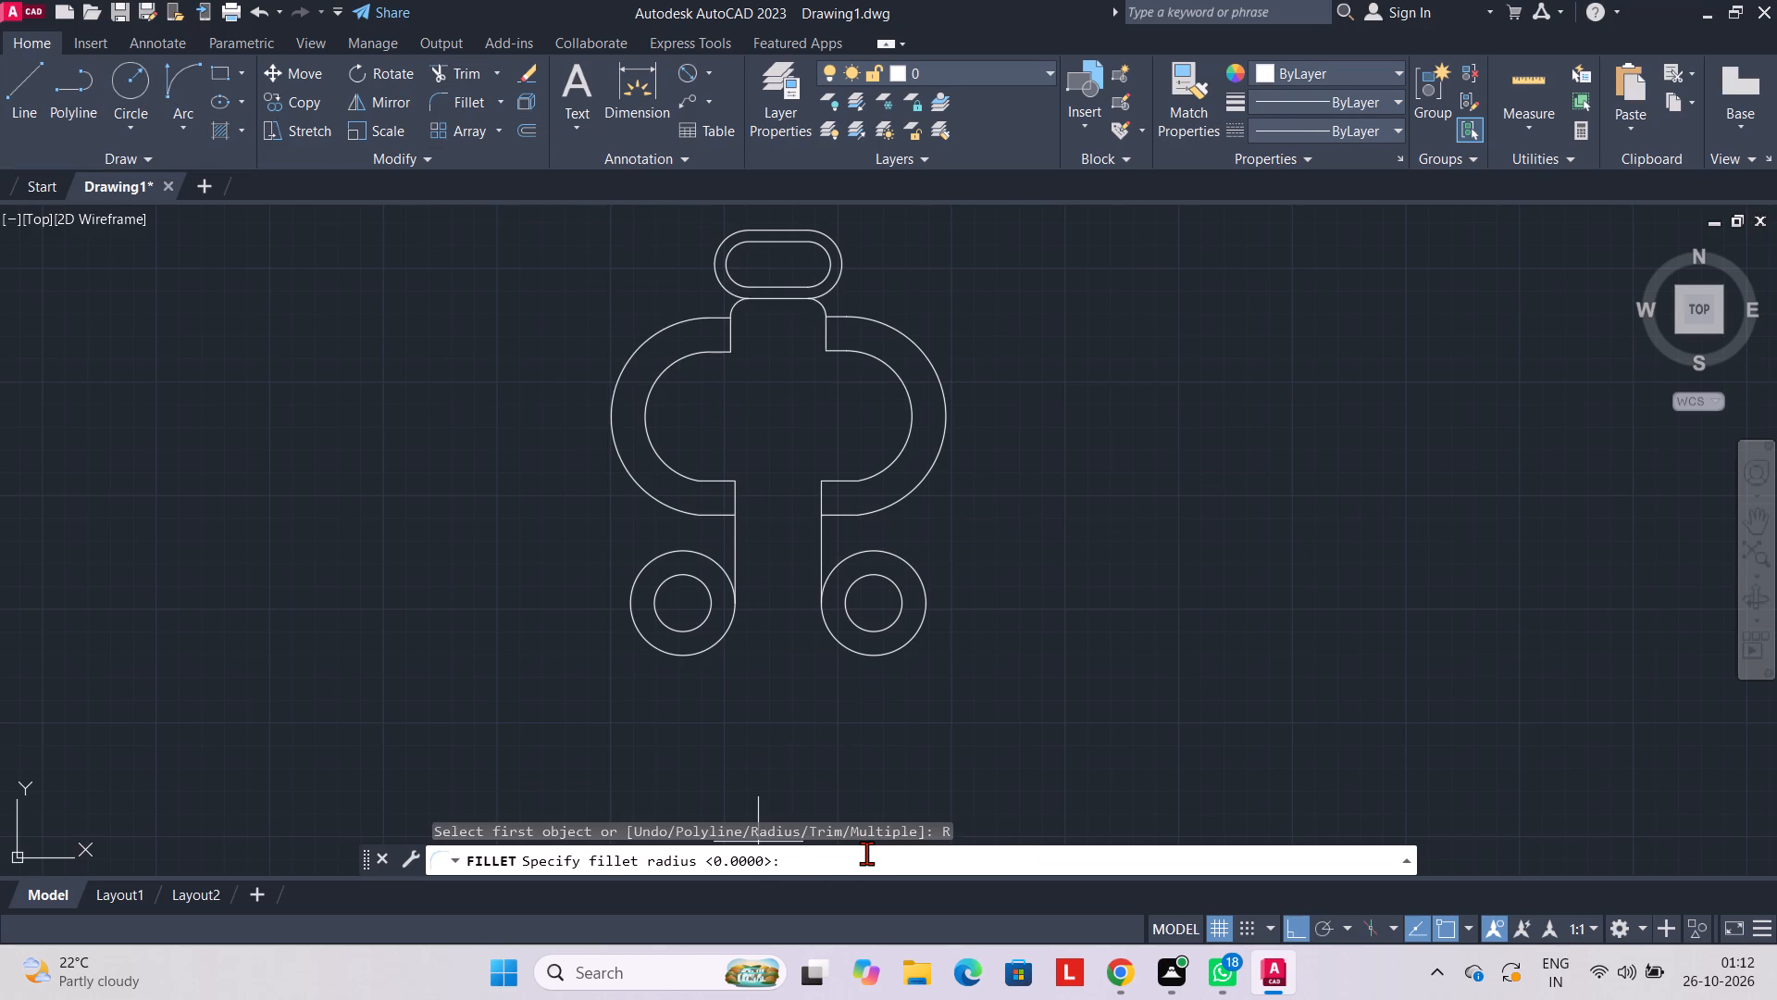
pyautogui.write('10')
pyautogui.press('Return')
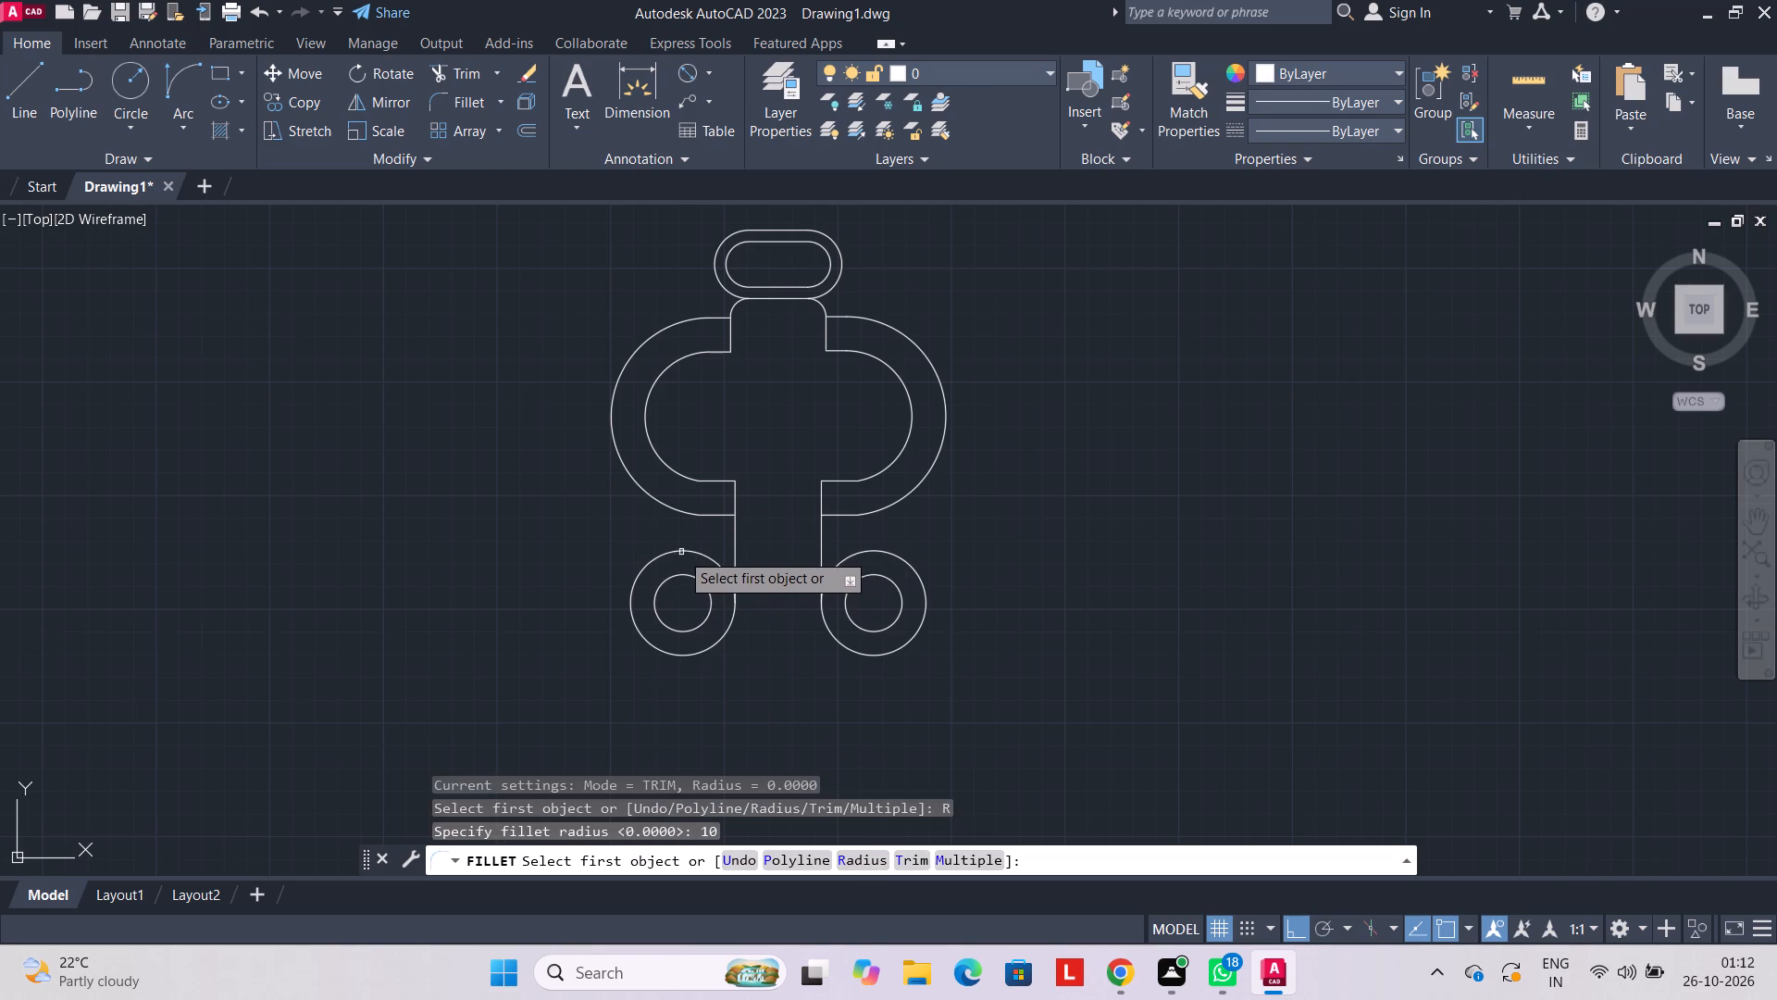
pyautogui.click(674, 549)
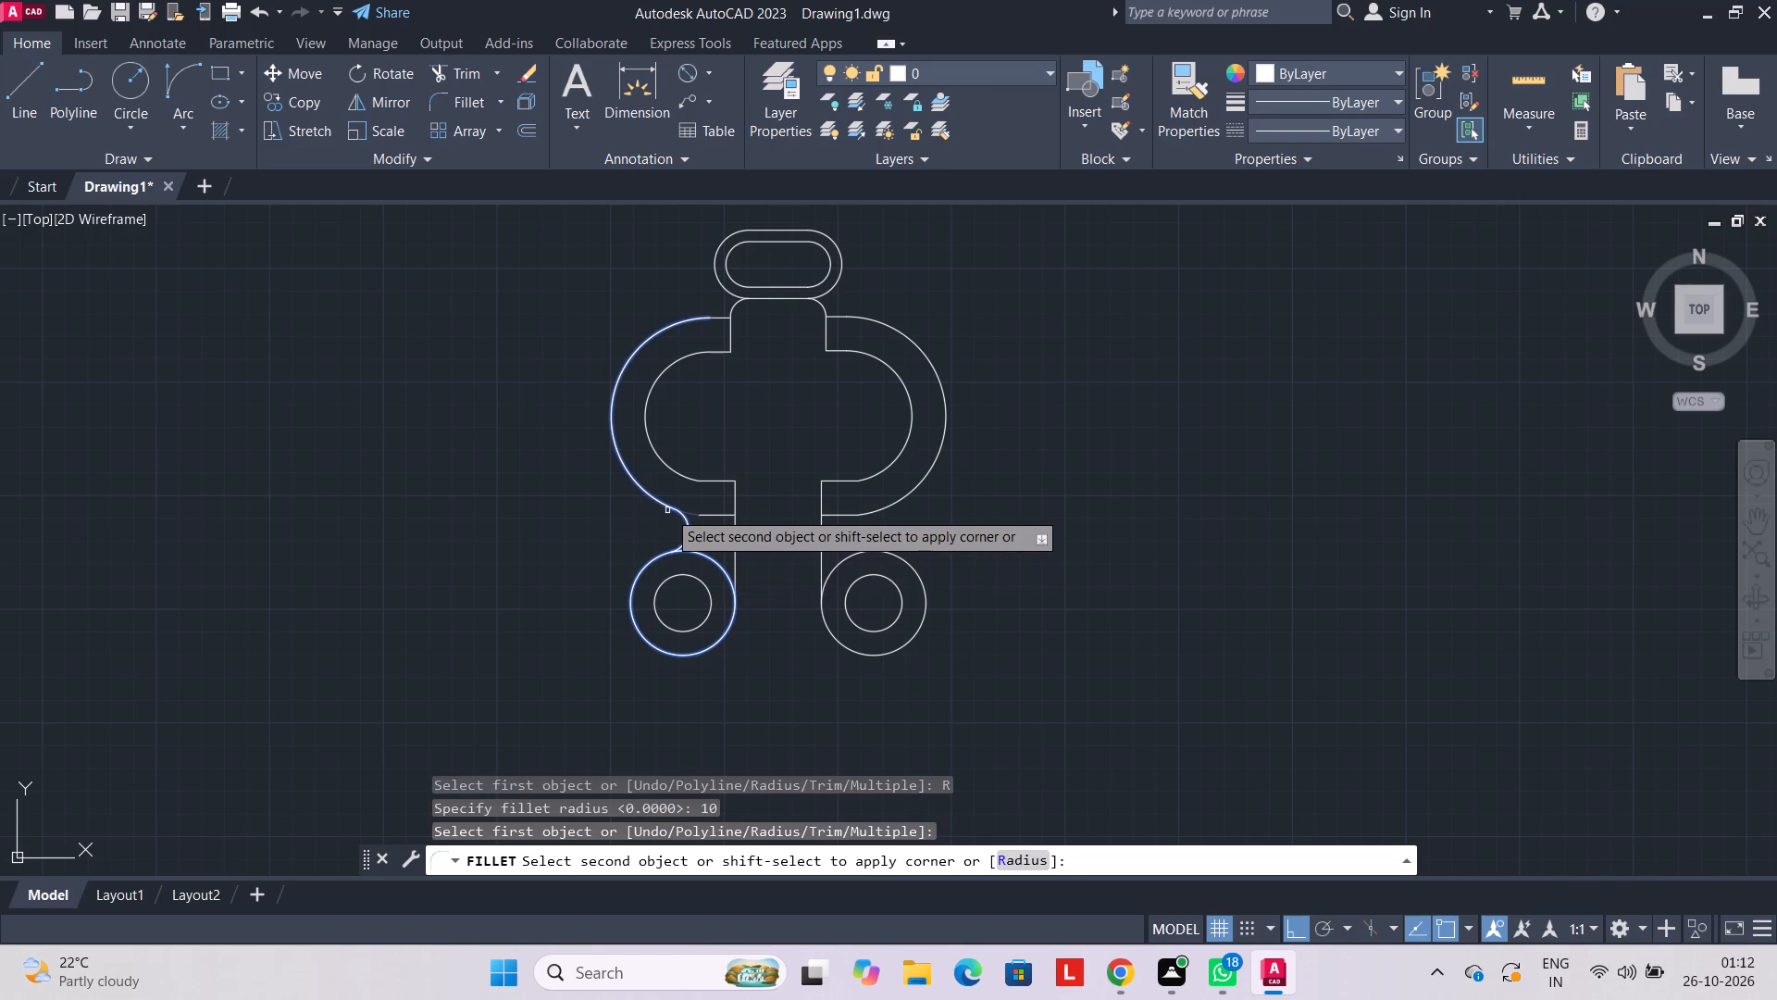
pyautogui.click(667, 510)
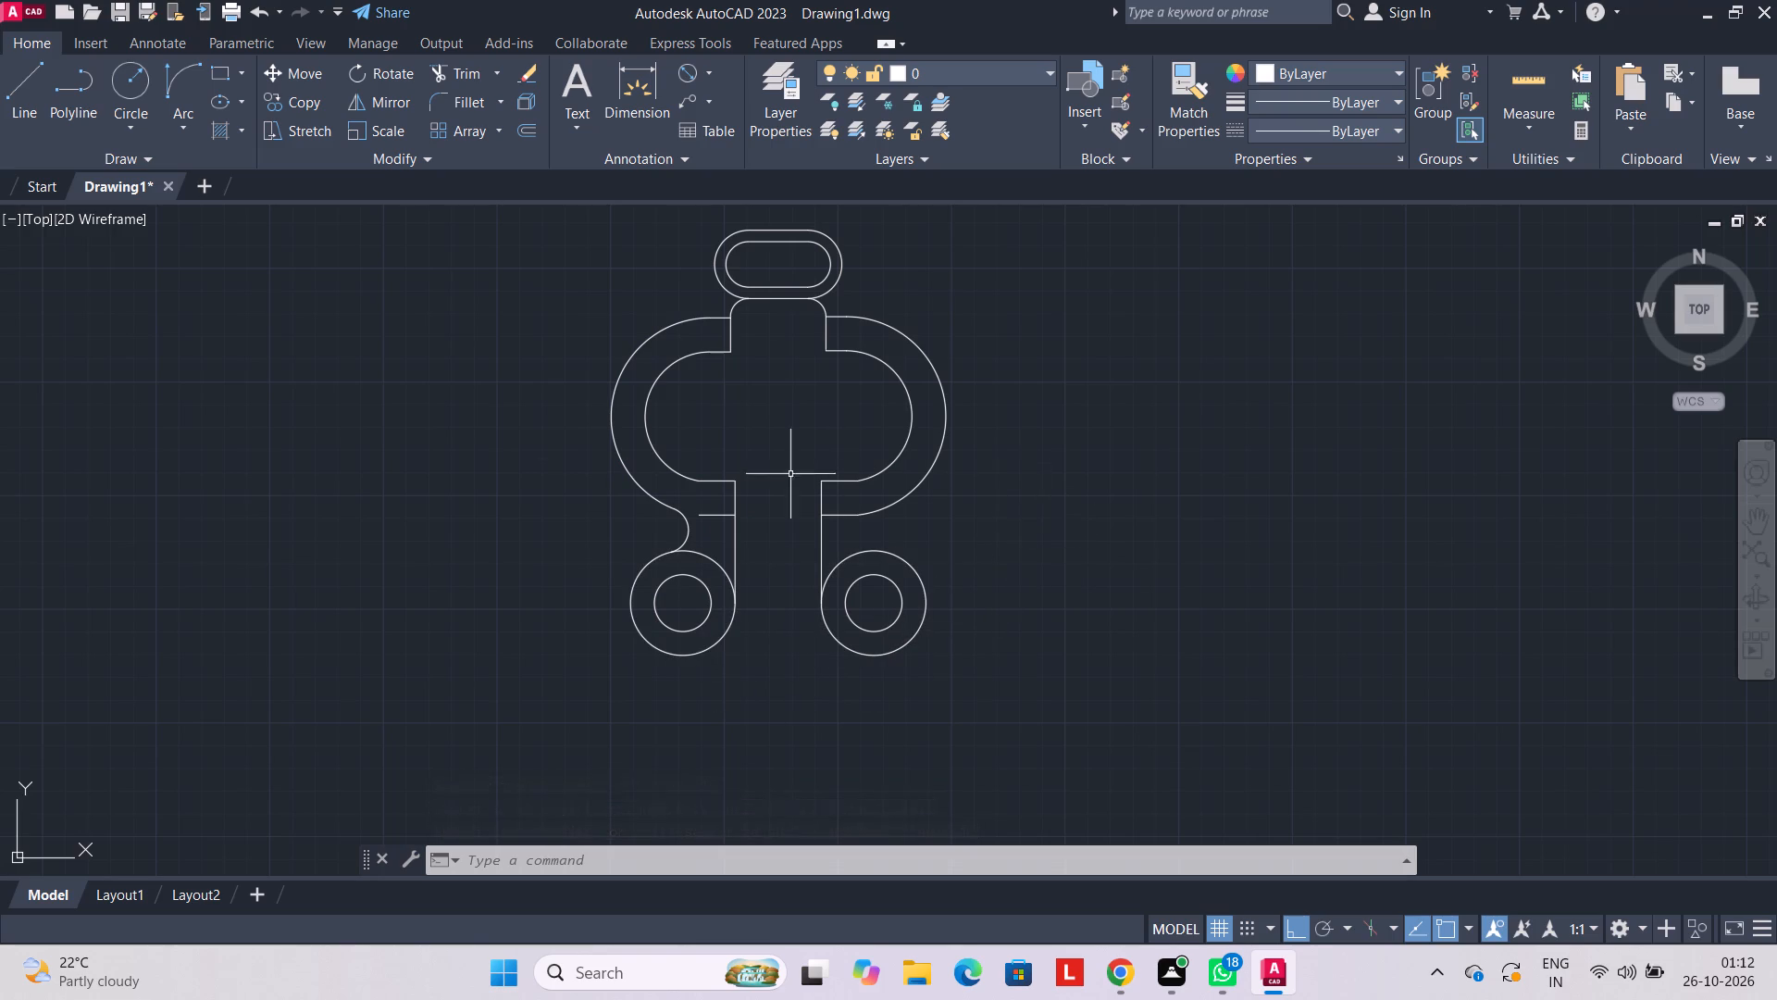
# Fillet the right outer arc with the right lower outer circle, keeping the same radius as on the left side.
pyautogui.click(465, 103)
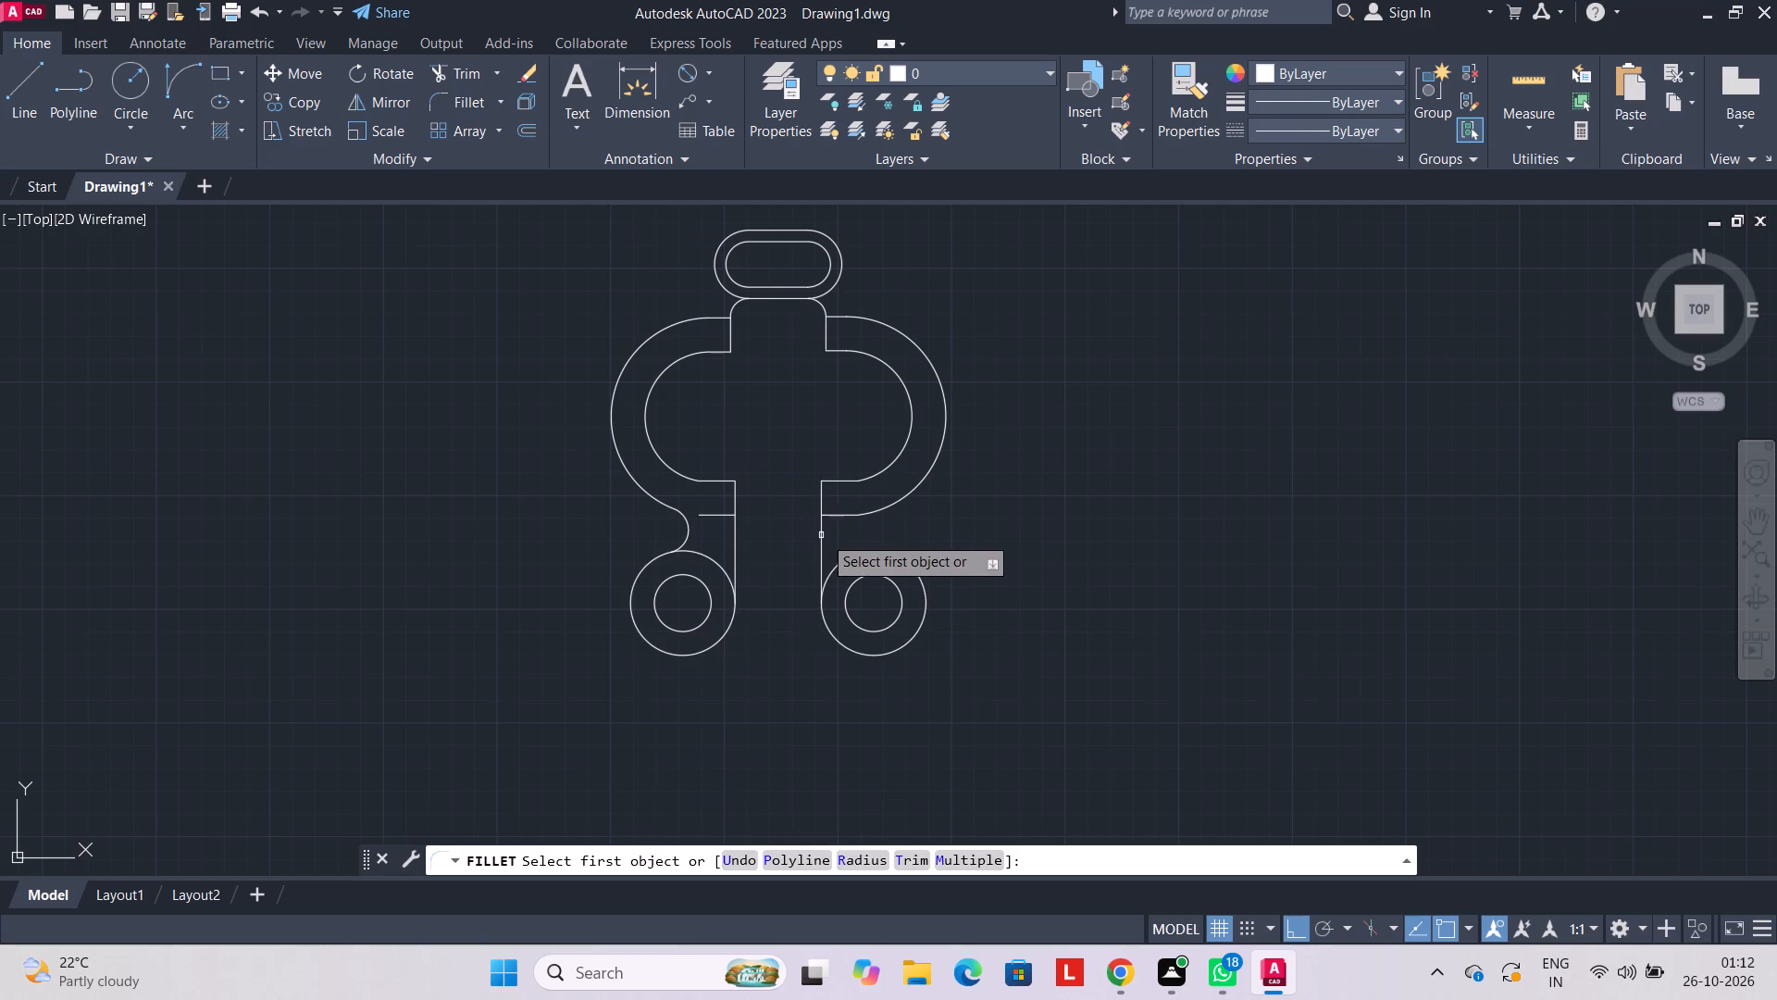
pyautogui.click(901, 501)
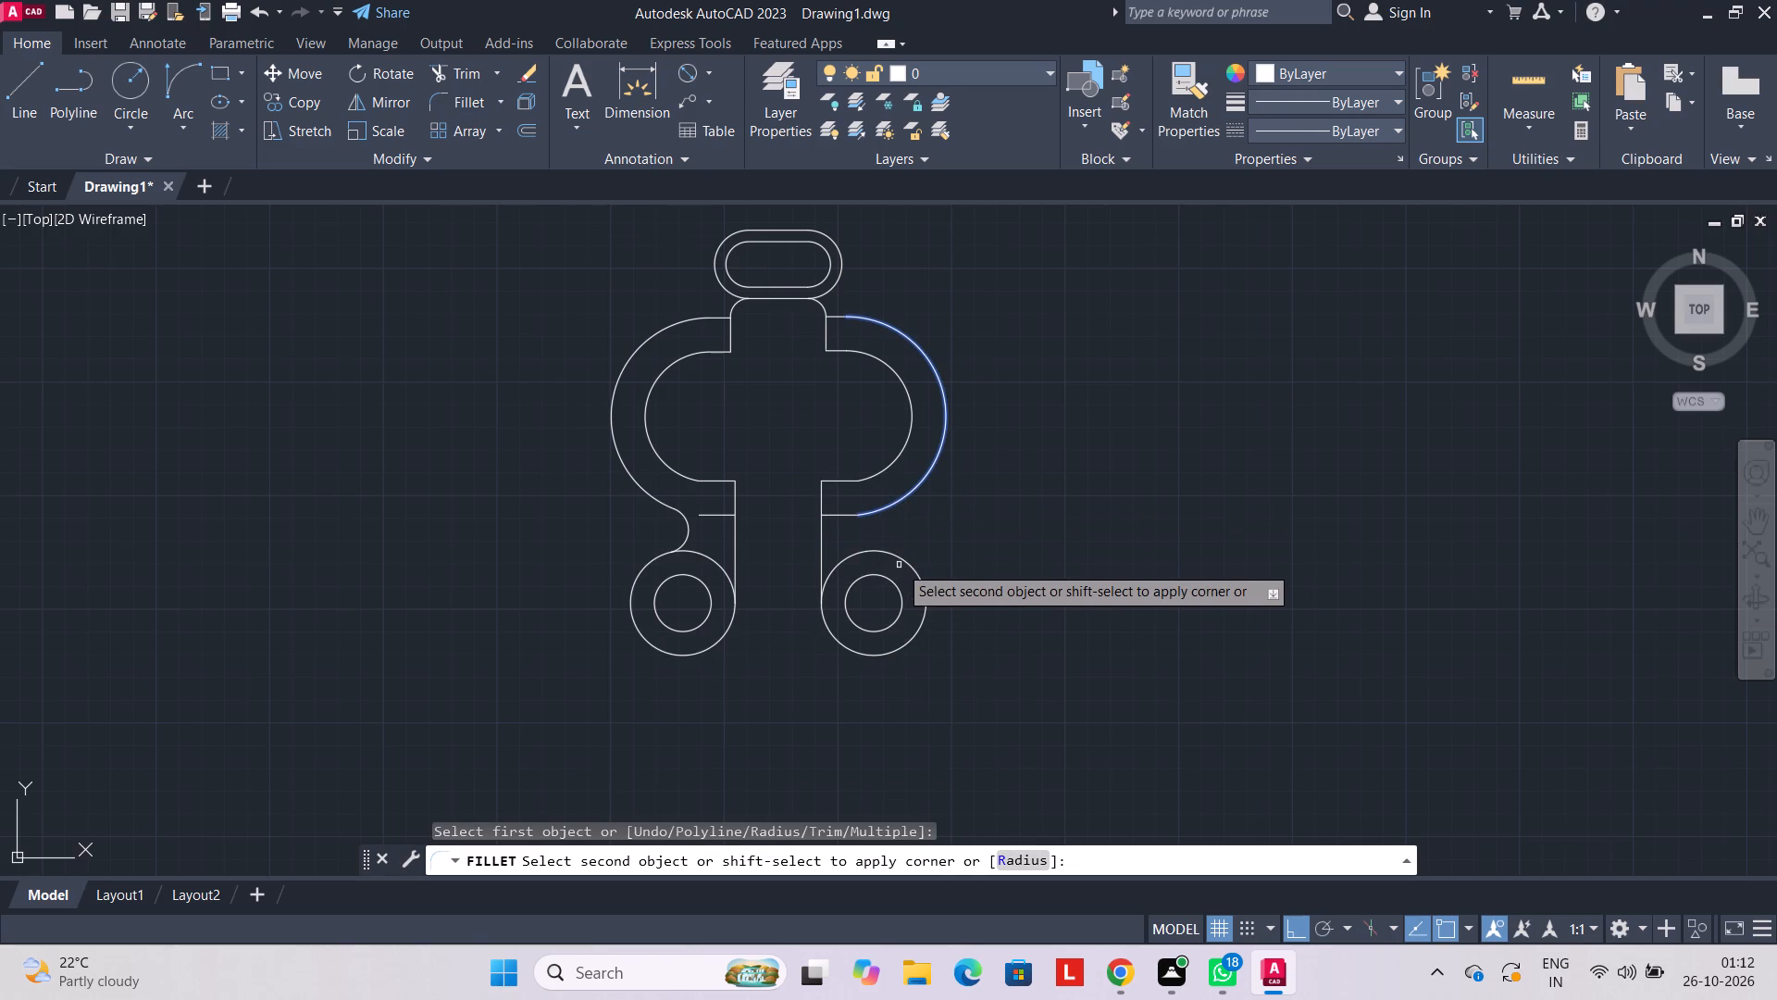
pyautogui.click(899, 560)
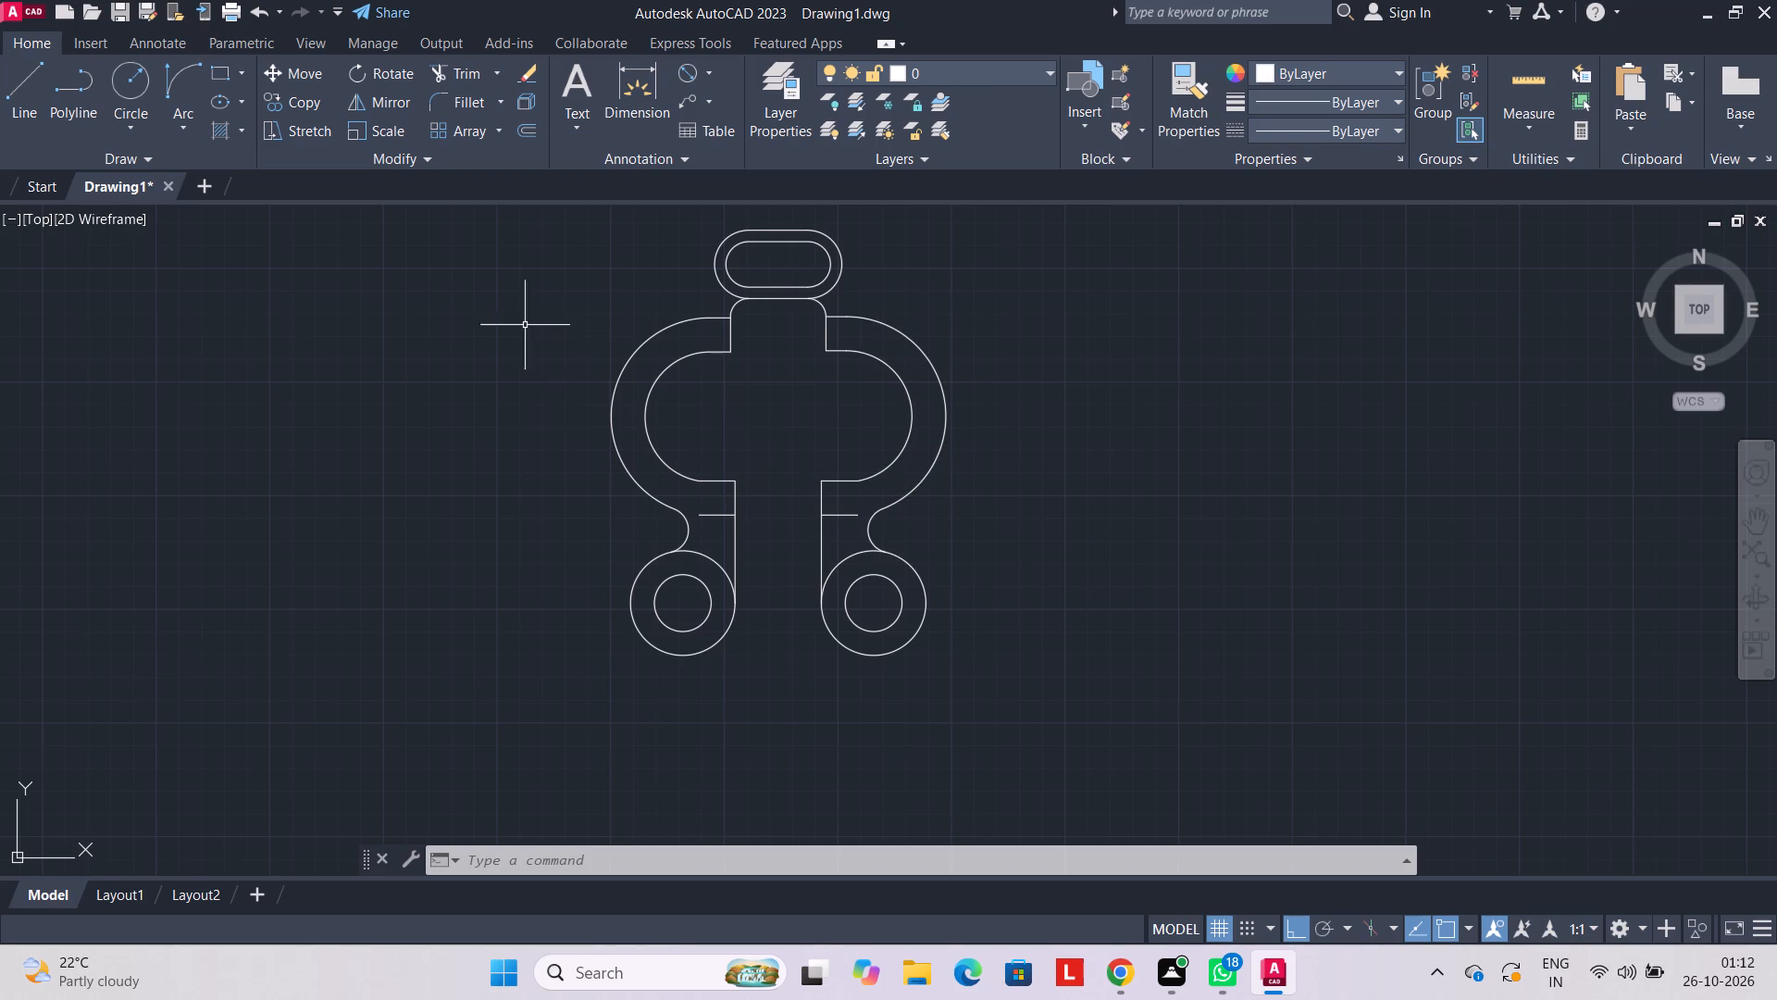
# Draw horizontal lines outward from the outer ends of both short lower lines, past the fillet arcs, the right one about 79 units long.
pyautogui.click(473, 67)
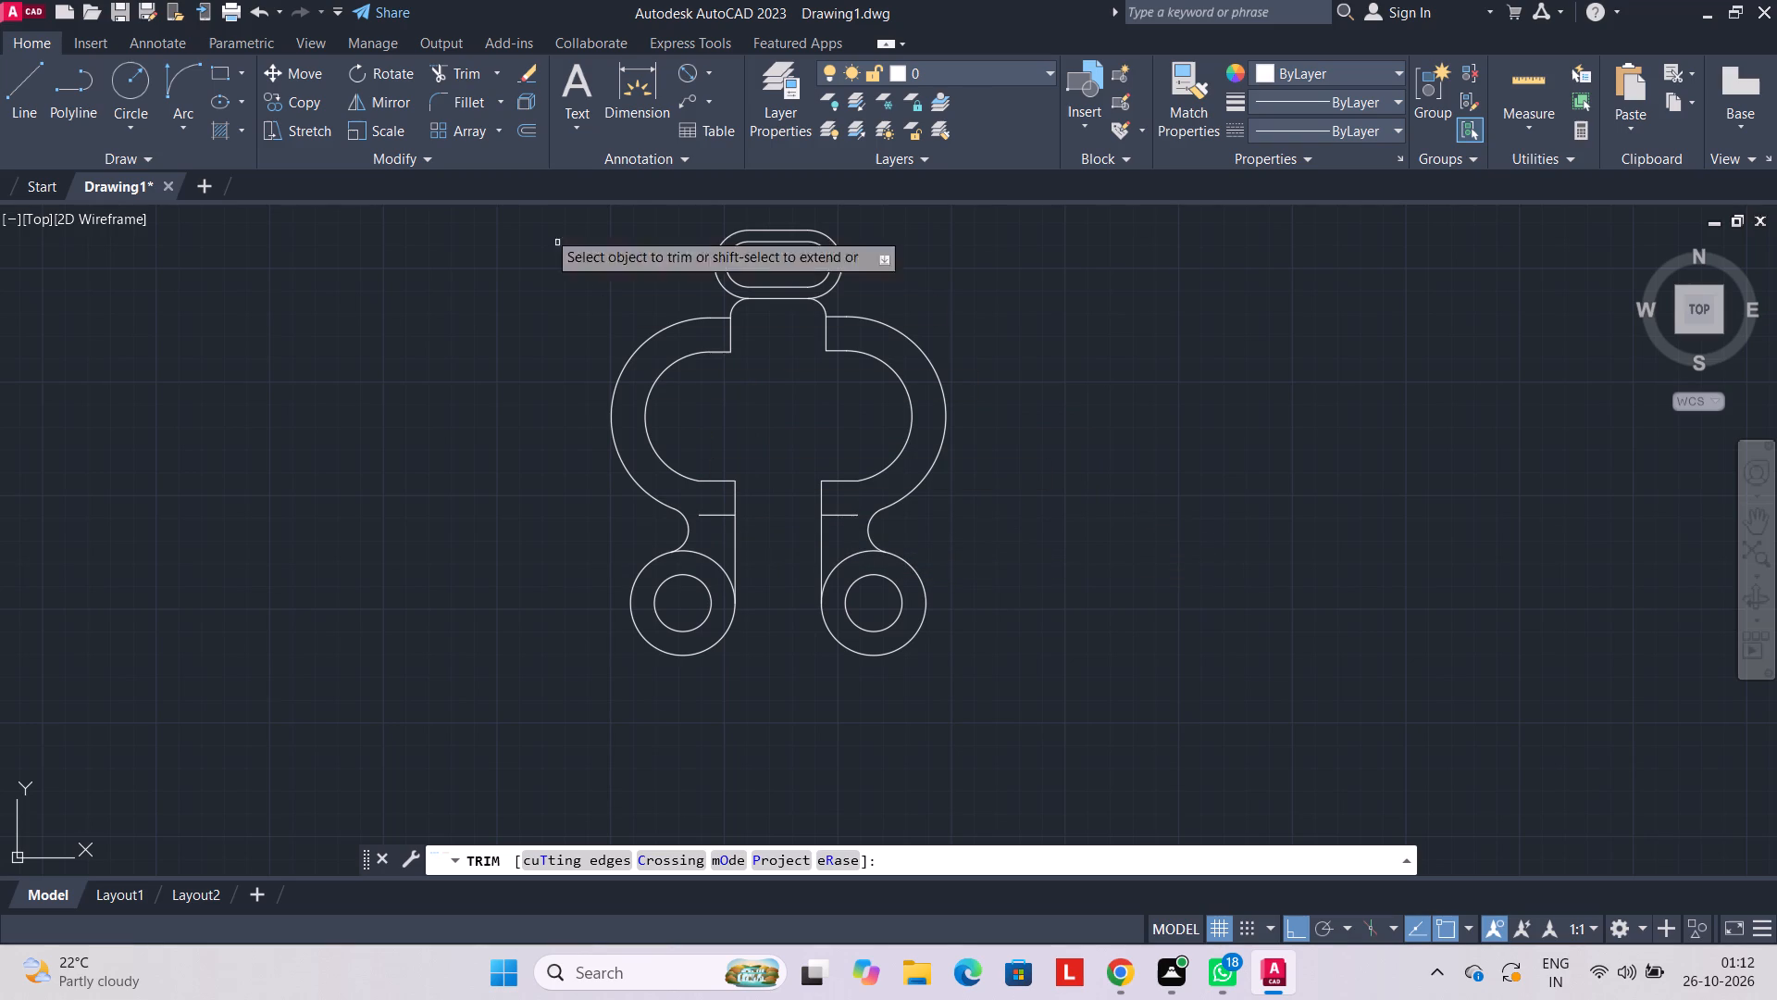
pyautogui.click(37, 86)
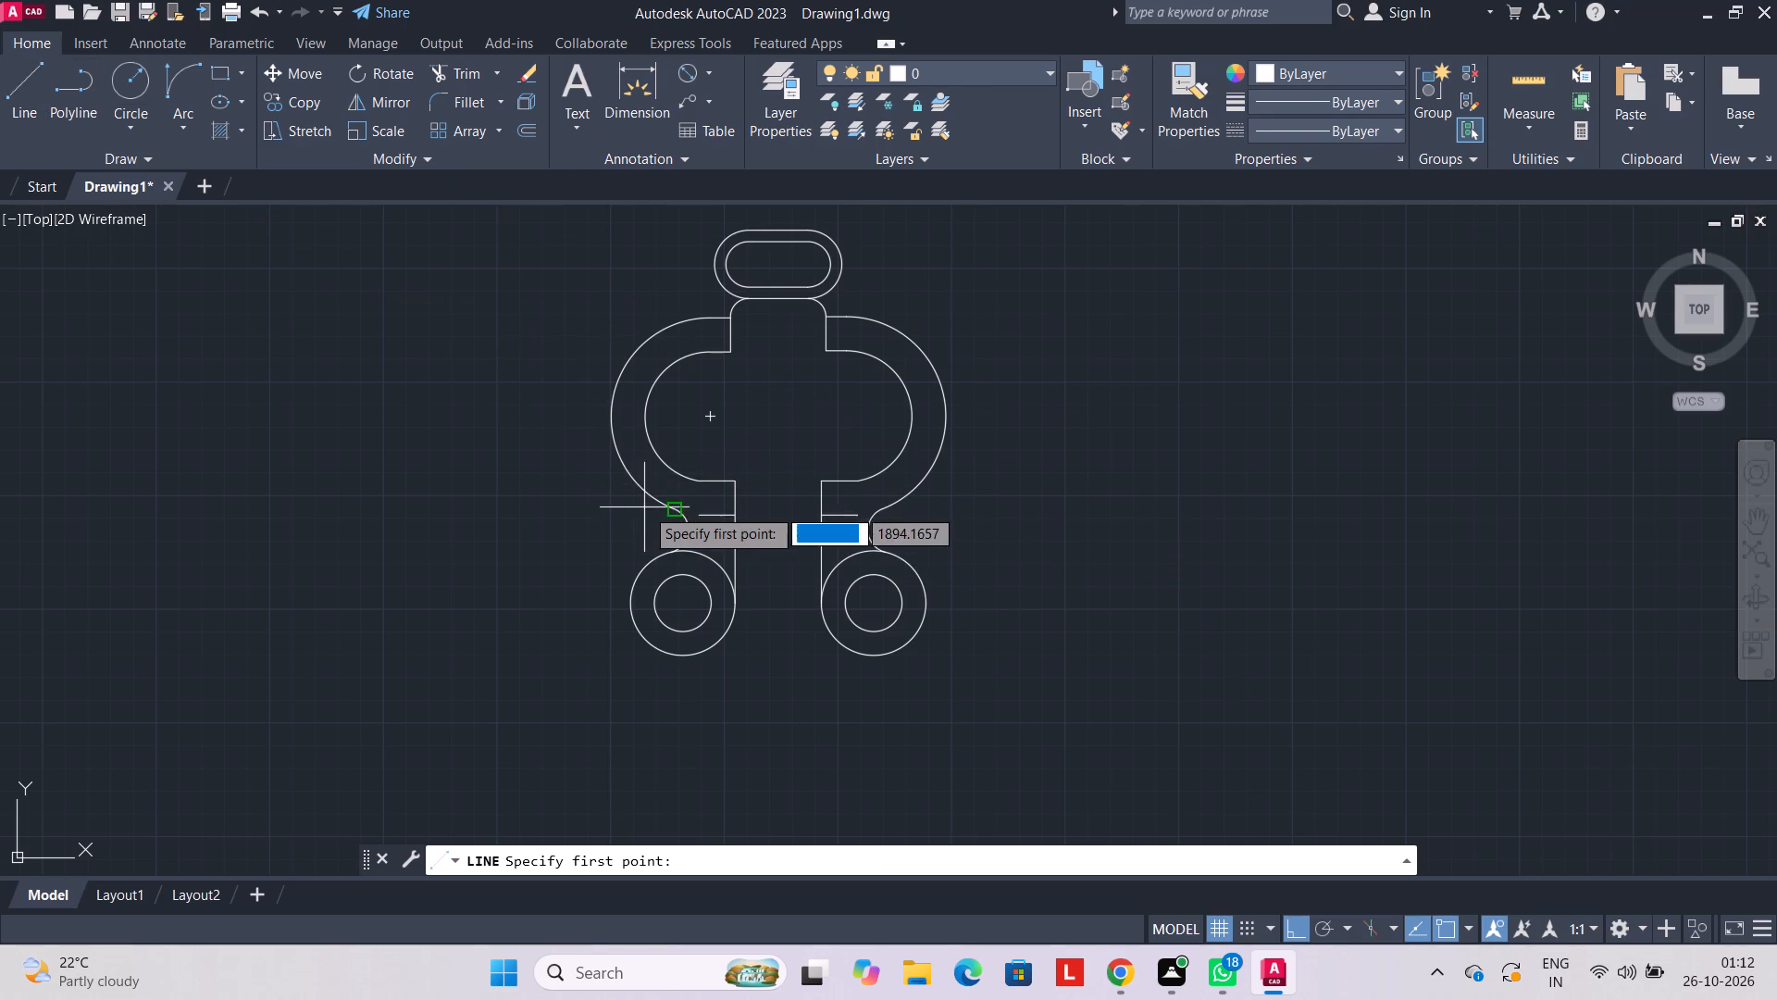
pyautogui.moveTo(705, 510); pyautogui.dragTo(694, 510)
pyautogui.click(503, 515)
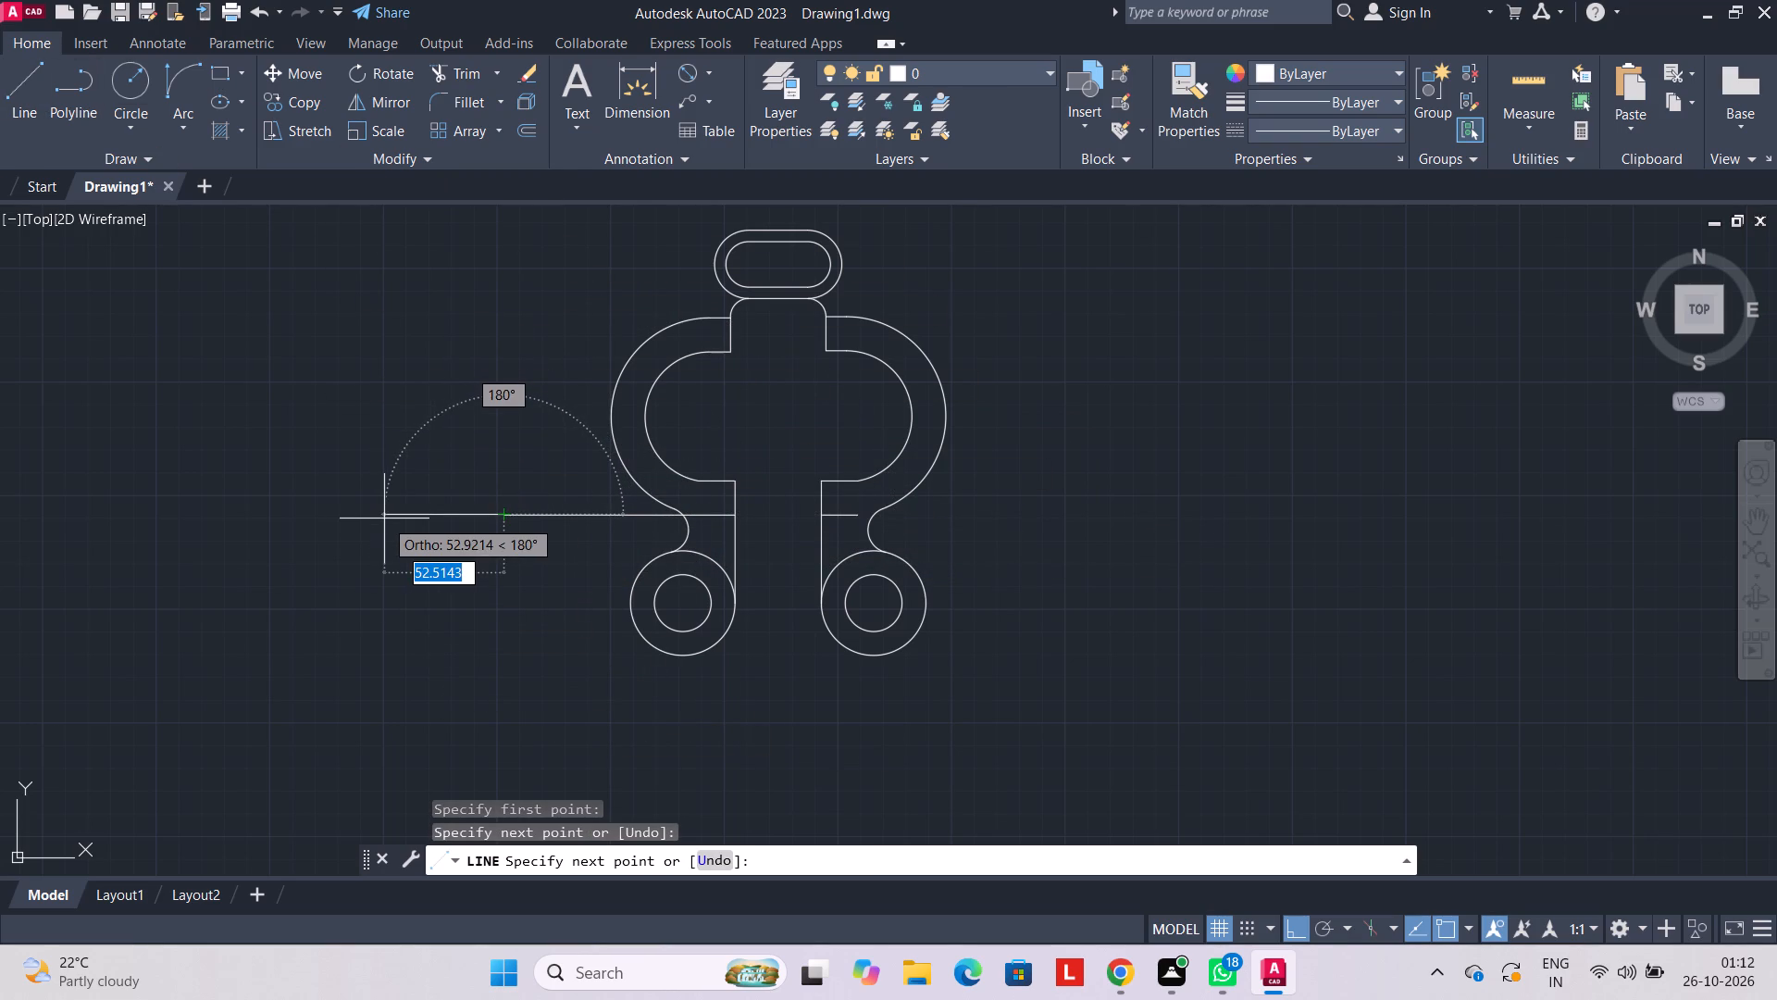
pyautogui.press('Escape')
pyautogui.click(30, 62)
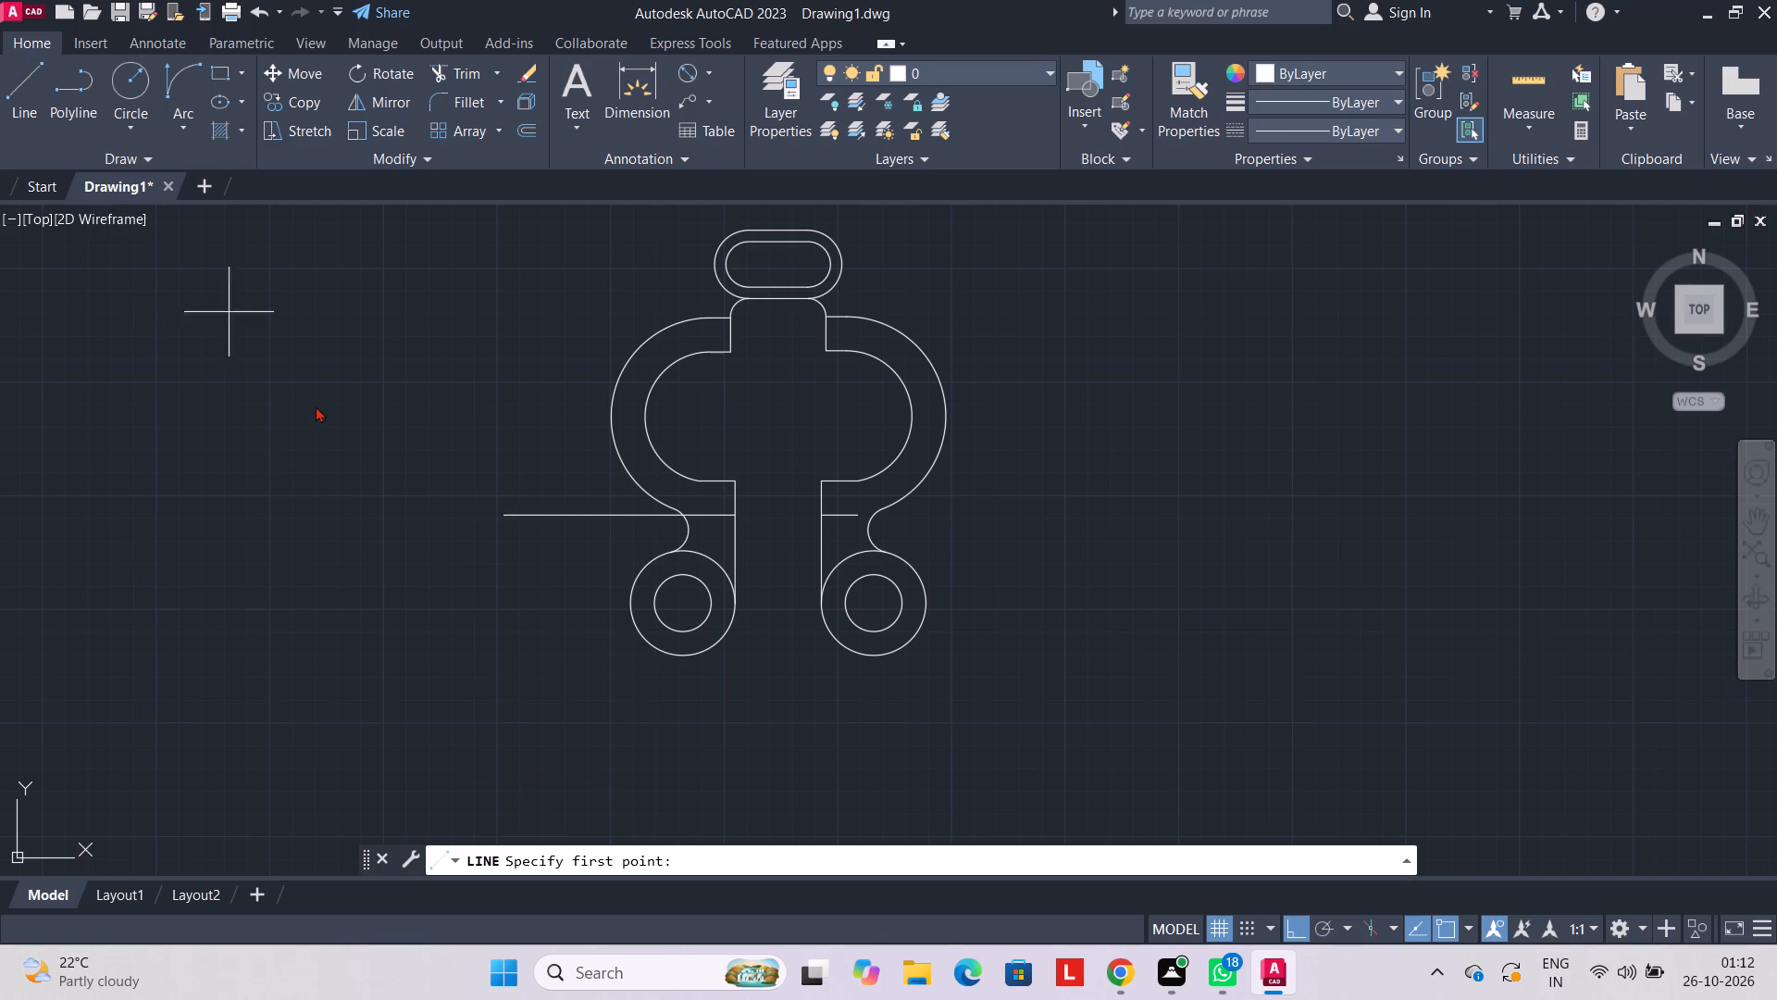
pyautogui.click(856, 515)
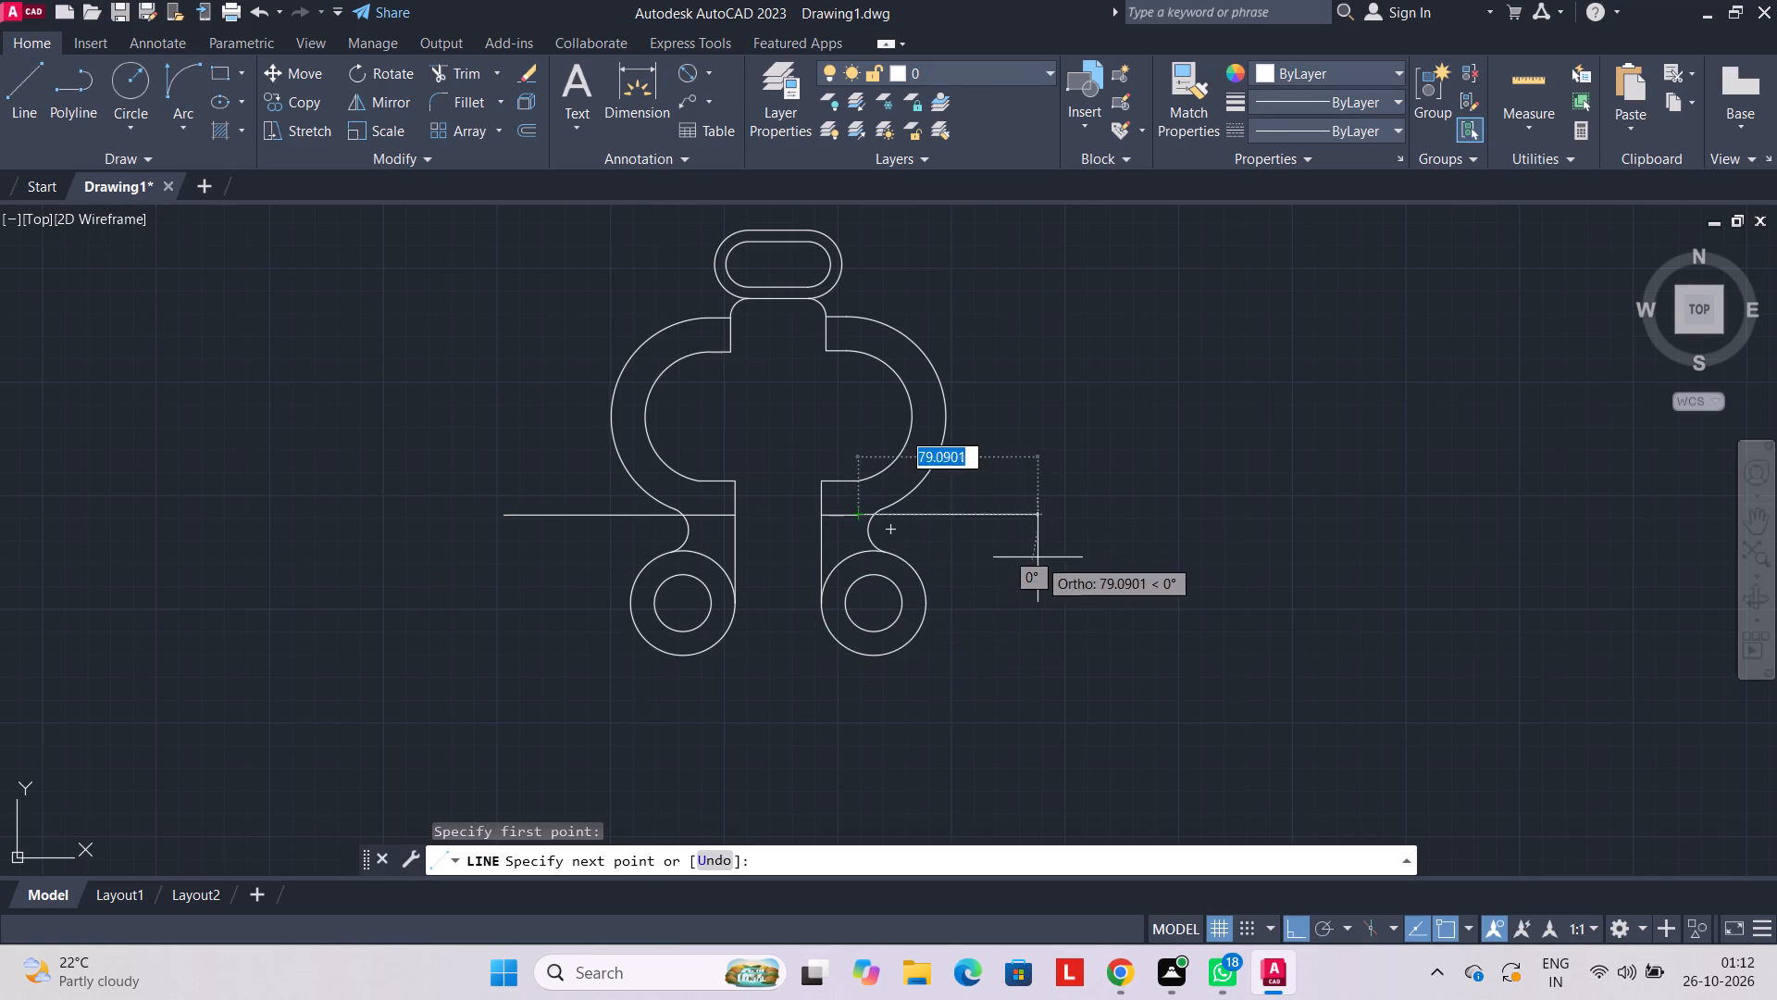
pyautogui.click(1040, 556)
pyautogui.press('Escape')
# Trim the parts of the two new horizontal lines that extend beyond the left and right fillet arcs.
pyautogui.click(475, 72)
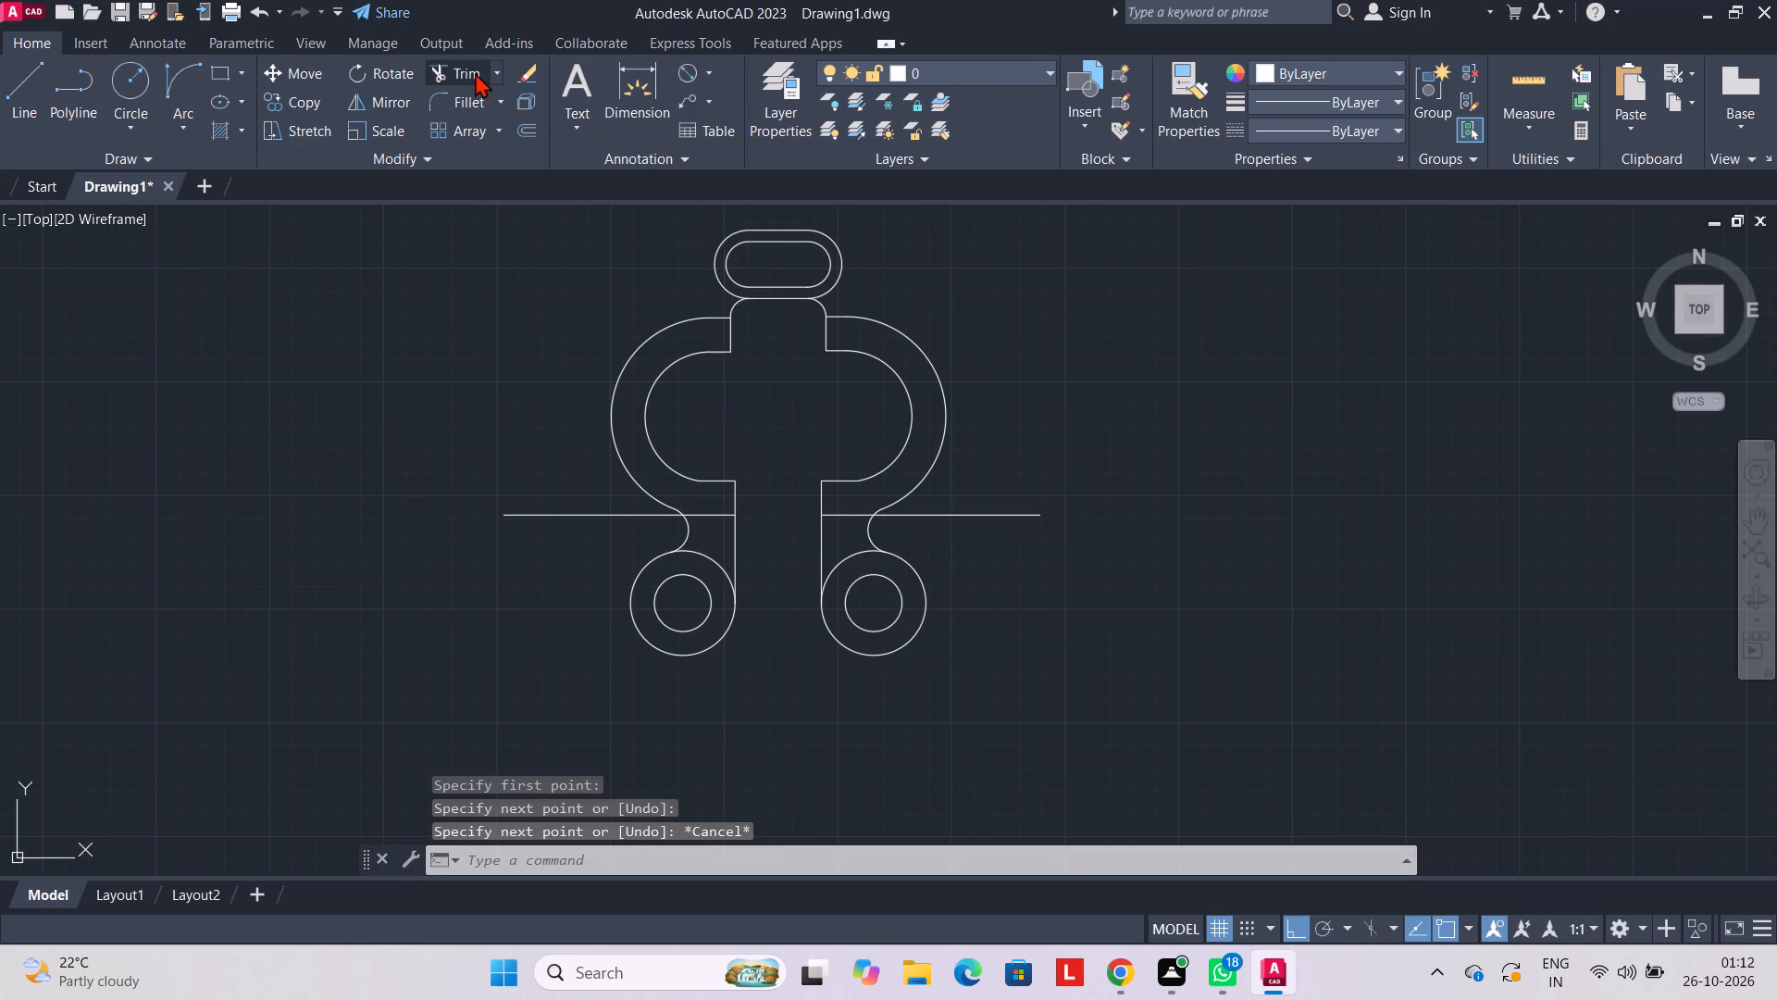
pyautogui.click(626, 512)
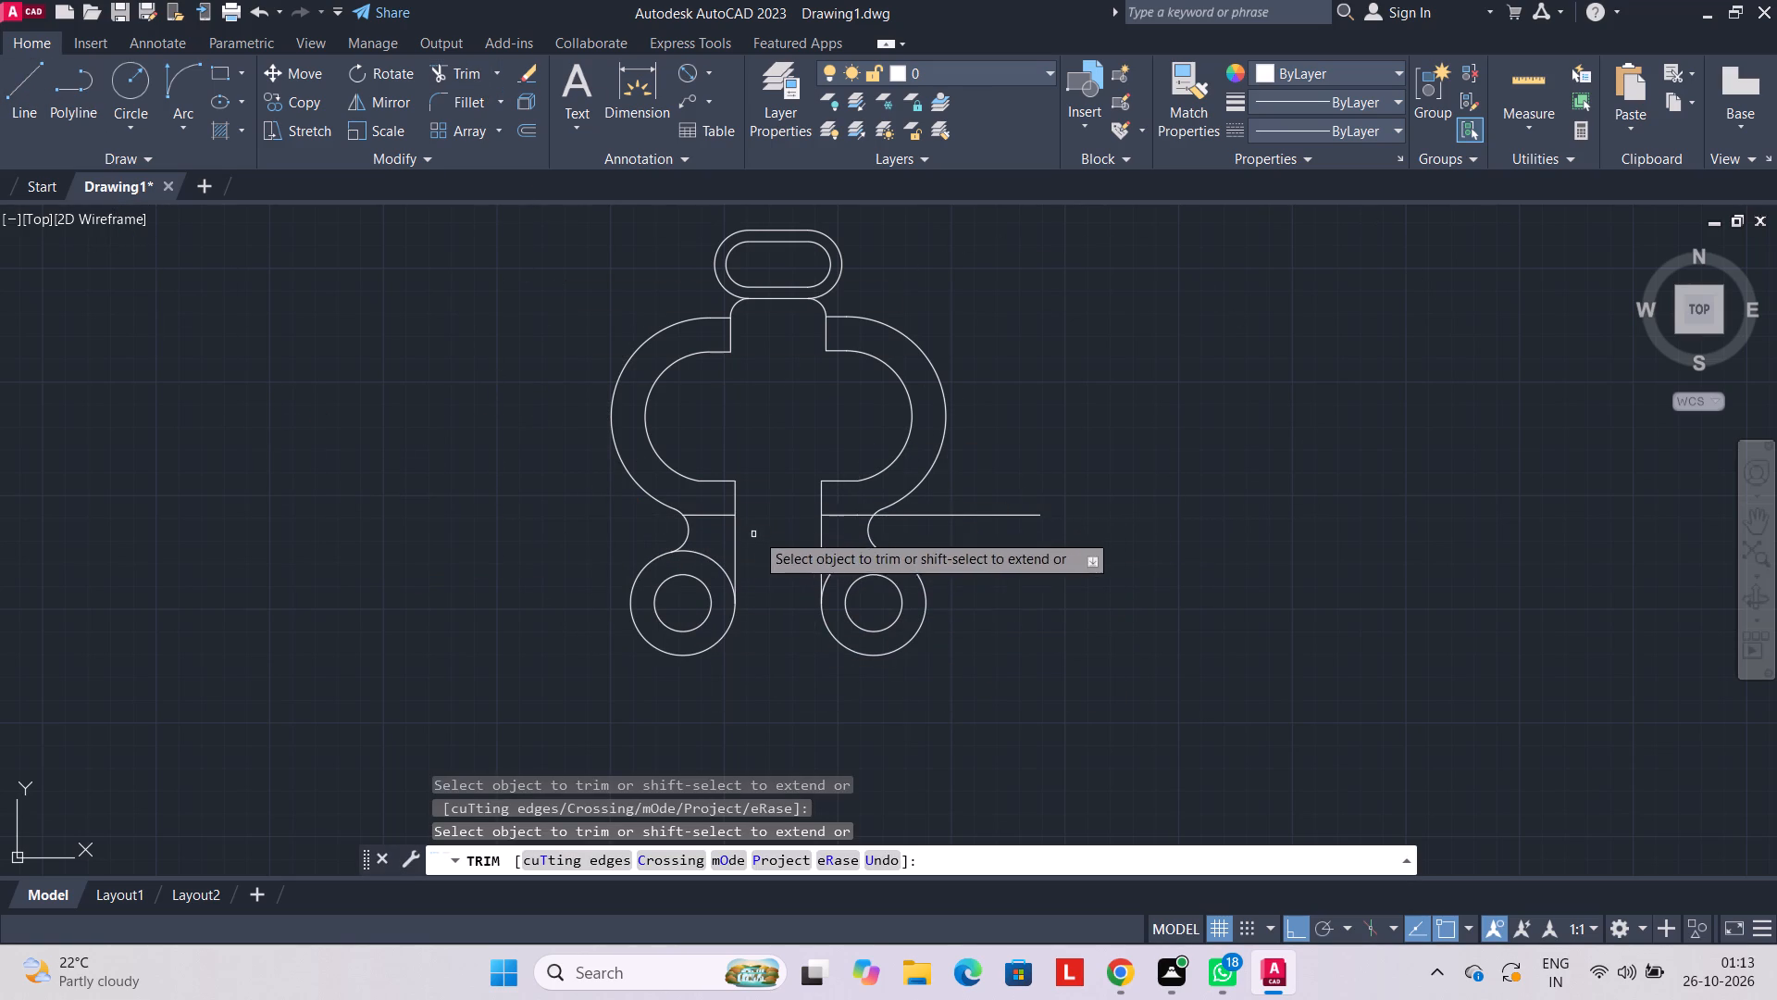
pyautogui.click(945, 517)
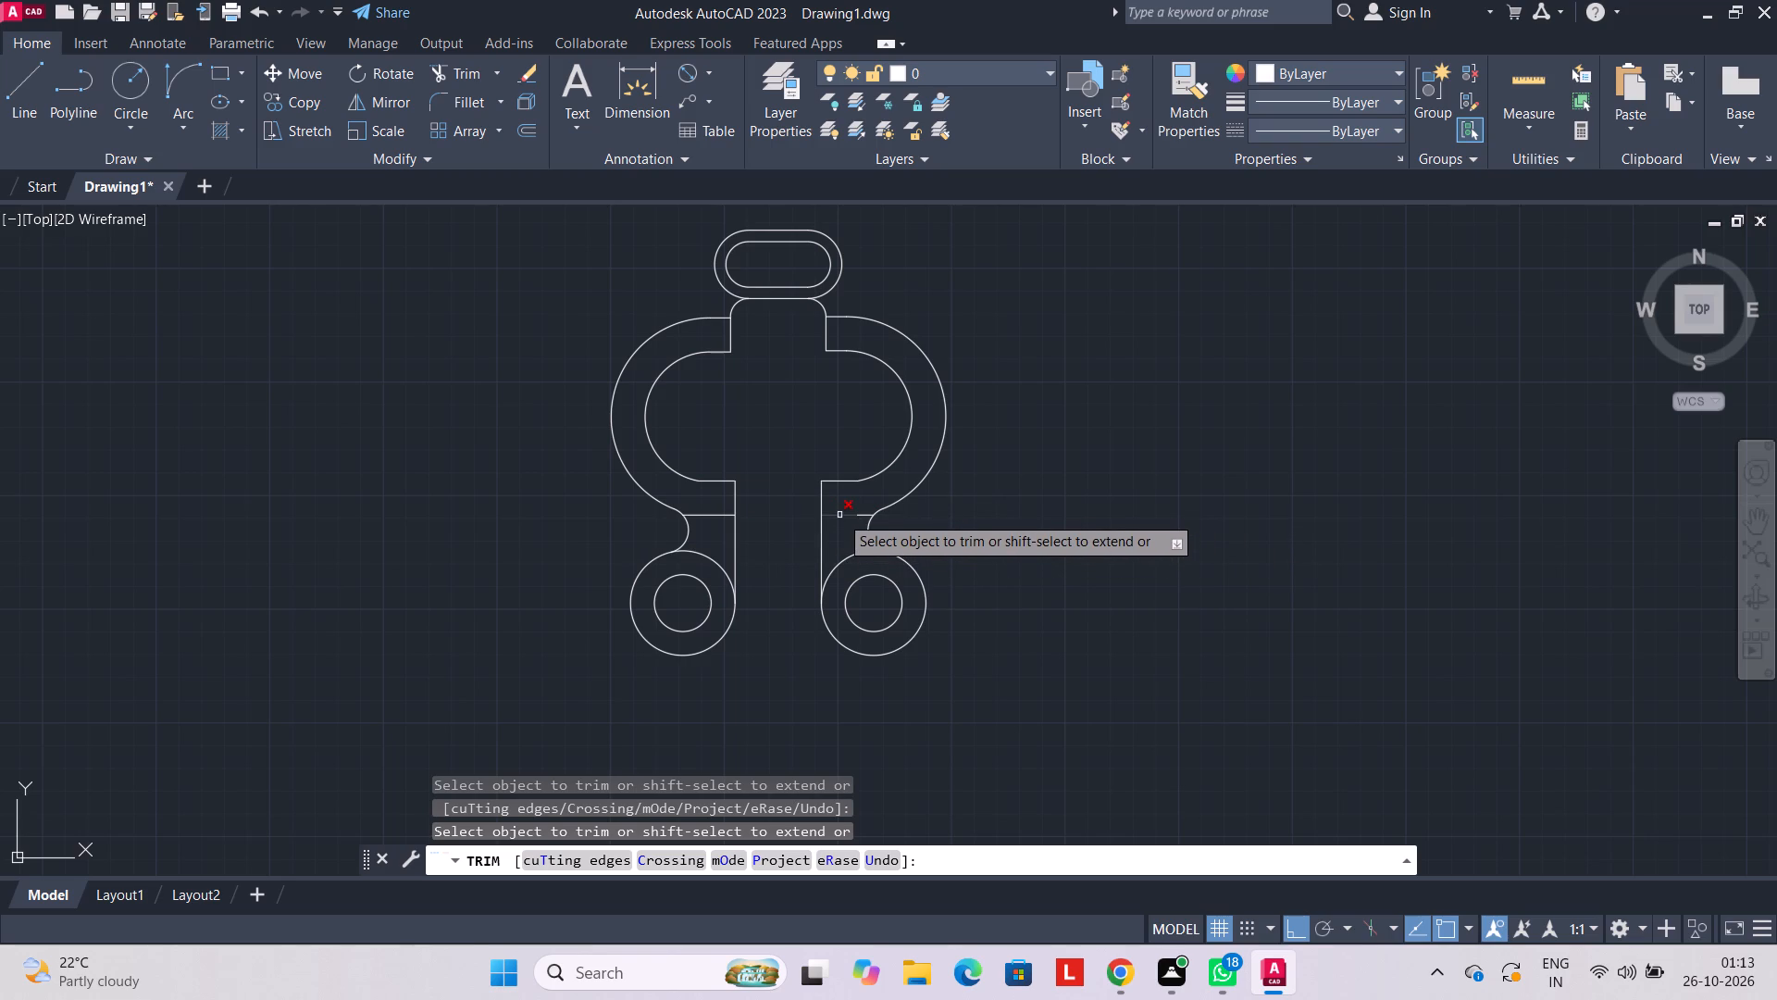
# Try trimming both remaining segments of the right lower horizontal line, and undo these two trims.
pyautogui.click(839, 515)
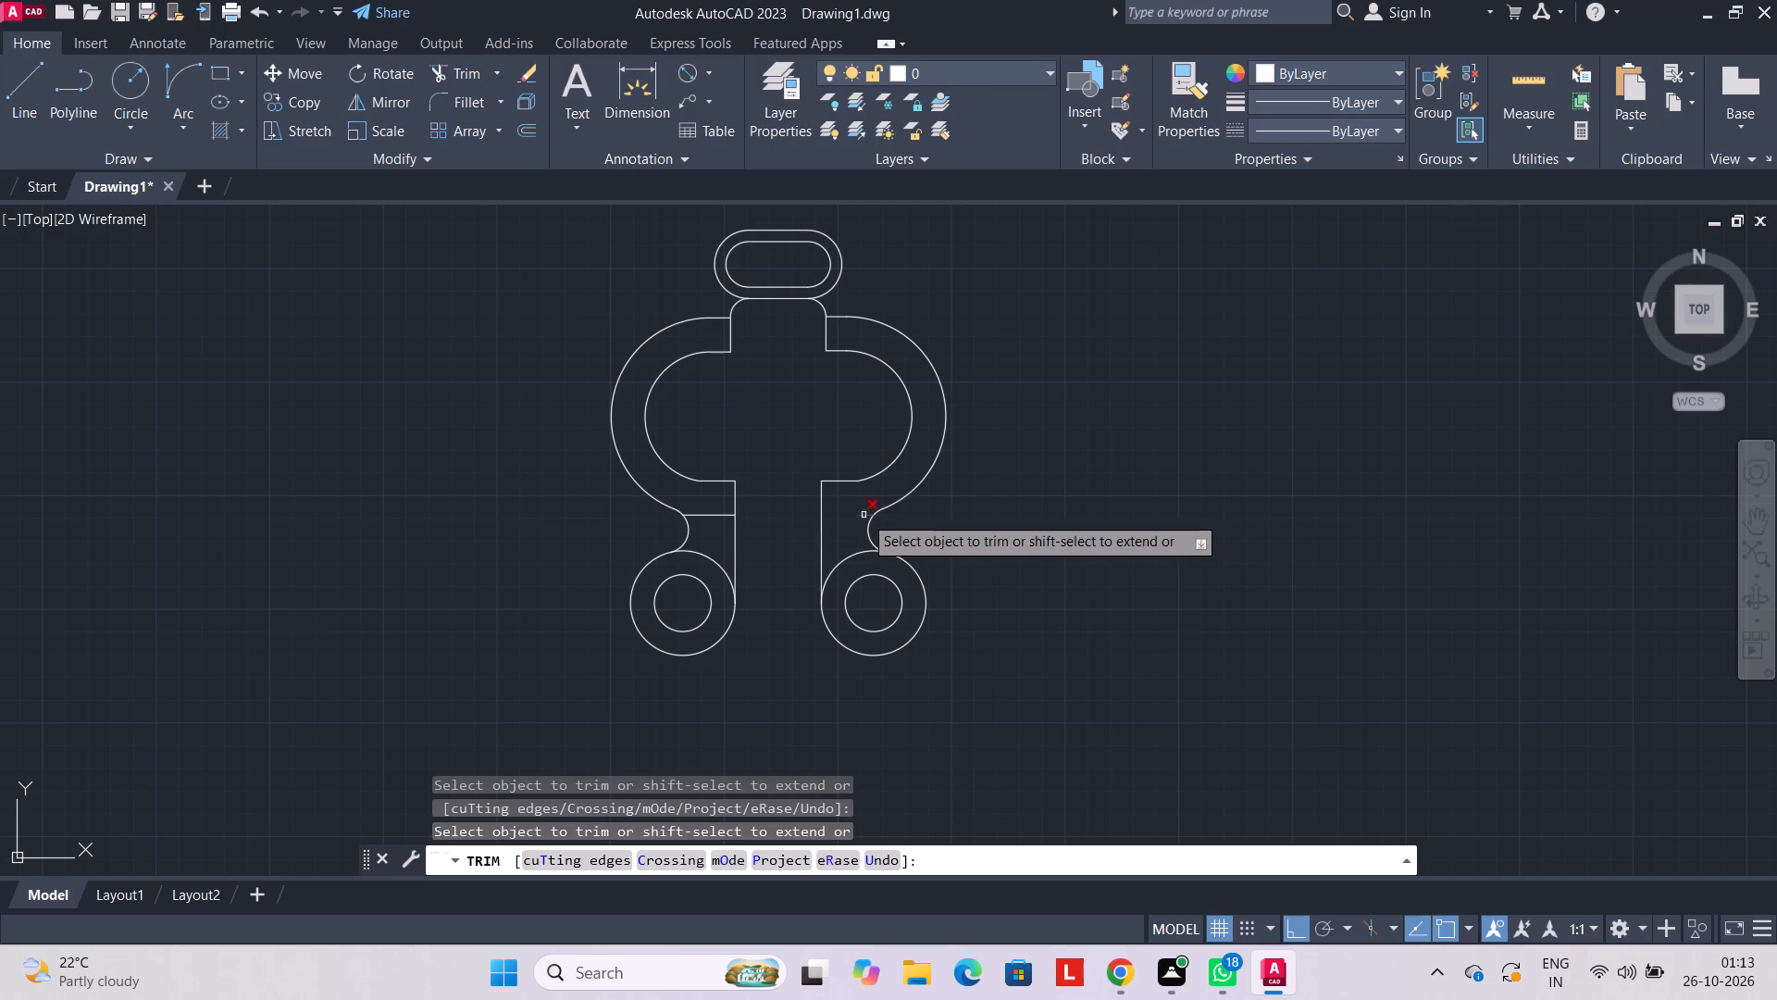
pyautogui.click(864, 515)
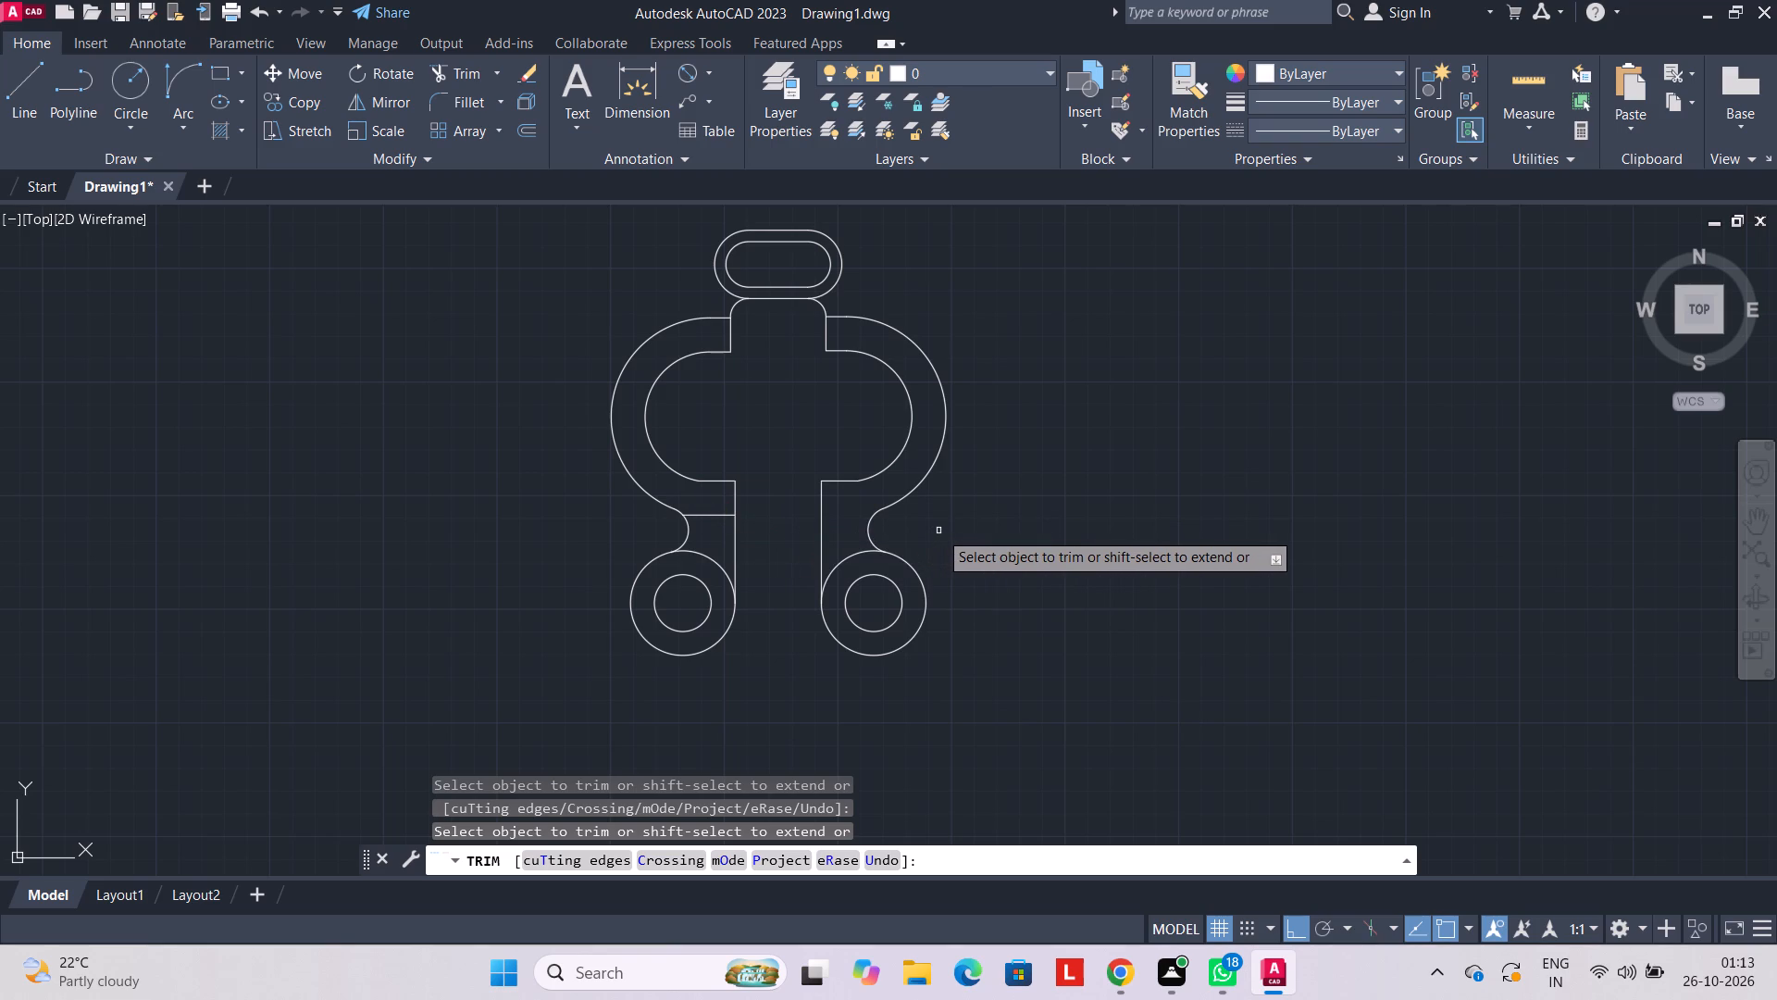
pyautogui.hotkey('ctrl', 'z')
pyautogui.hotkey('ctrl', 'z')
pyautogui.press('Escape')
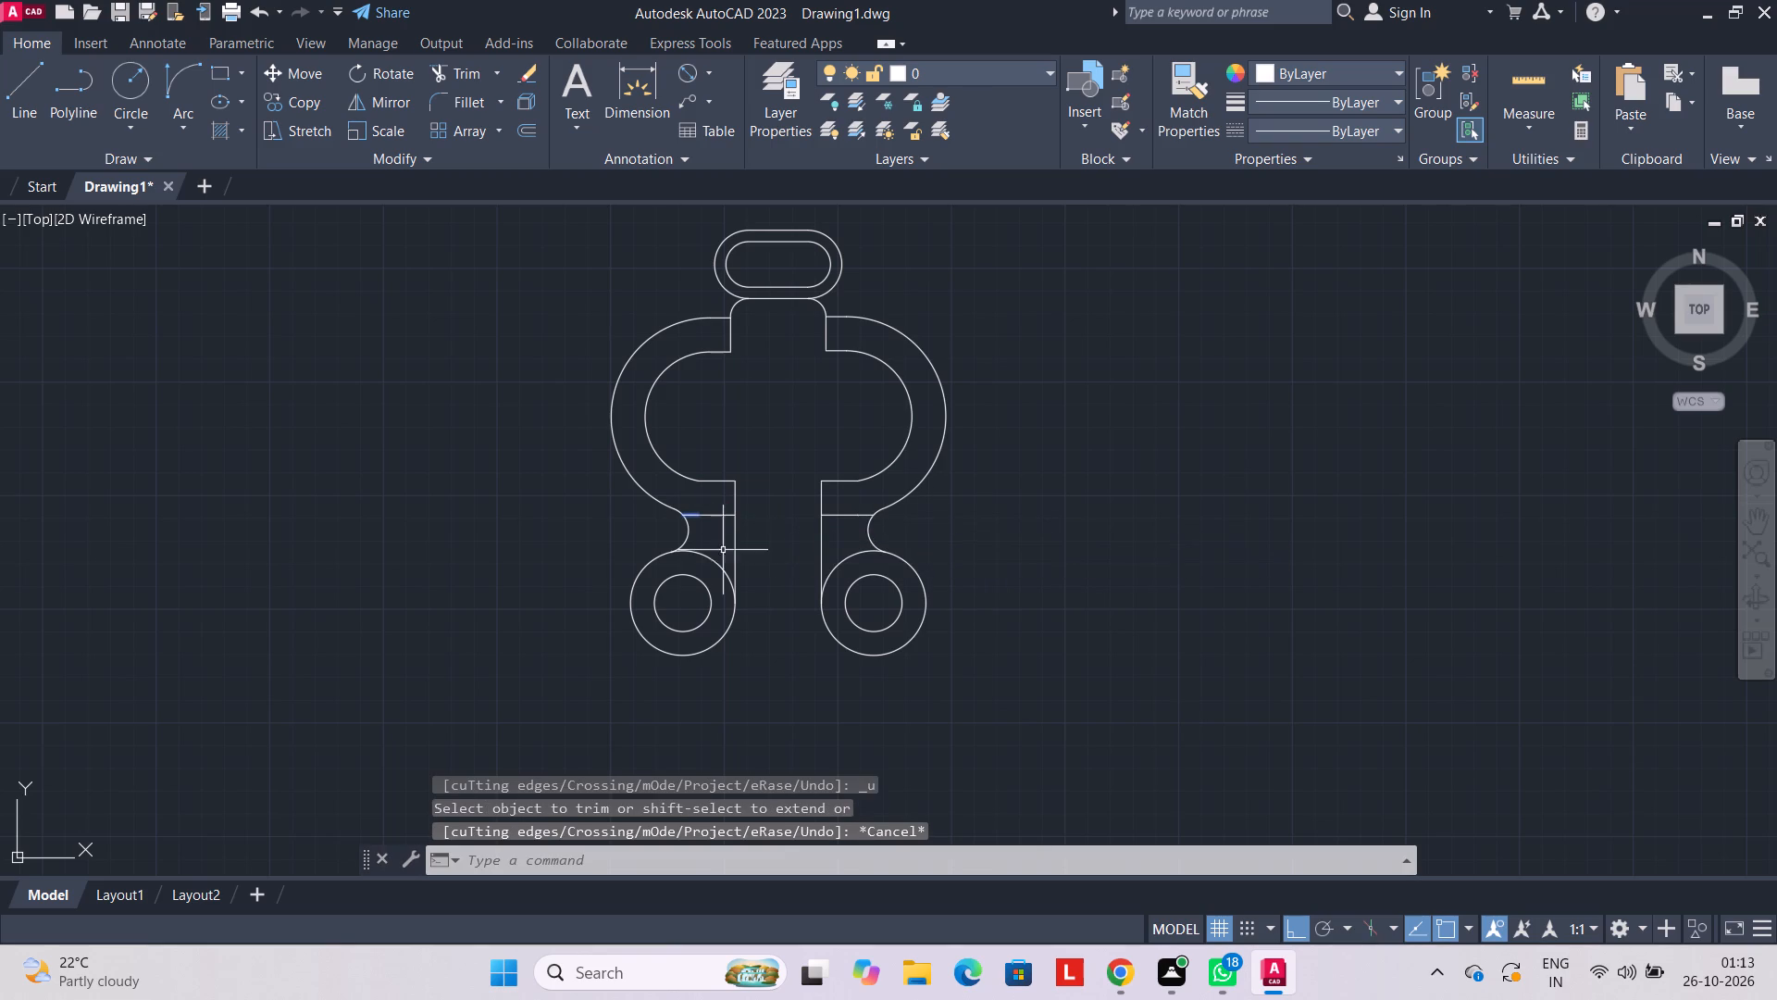
# Join the two collinear segments of the right lower horizontal line into a single line.
pyautogui.scroll(3, 813, 506)
pyautogui.press('Escape')
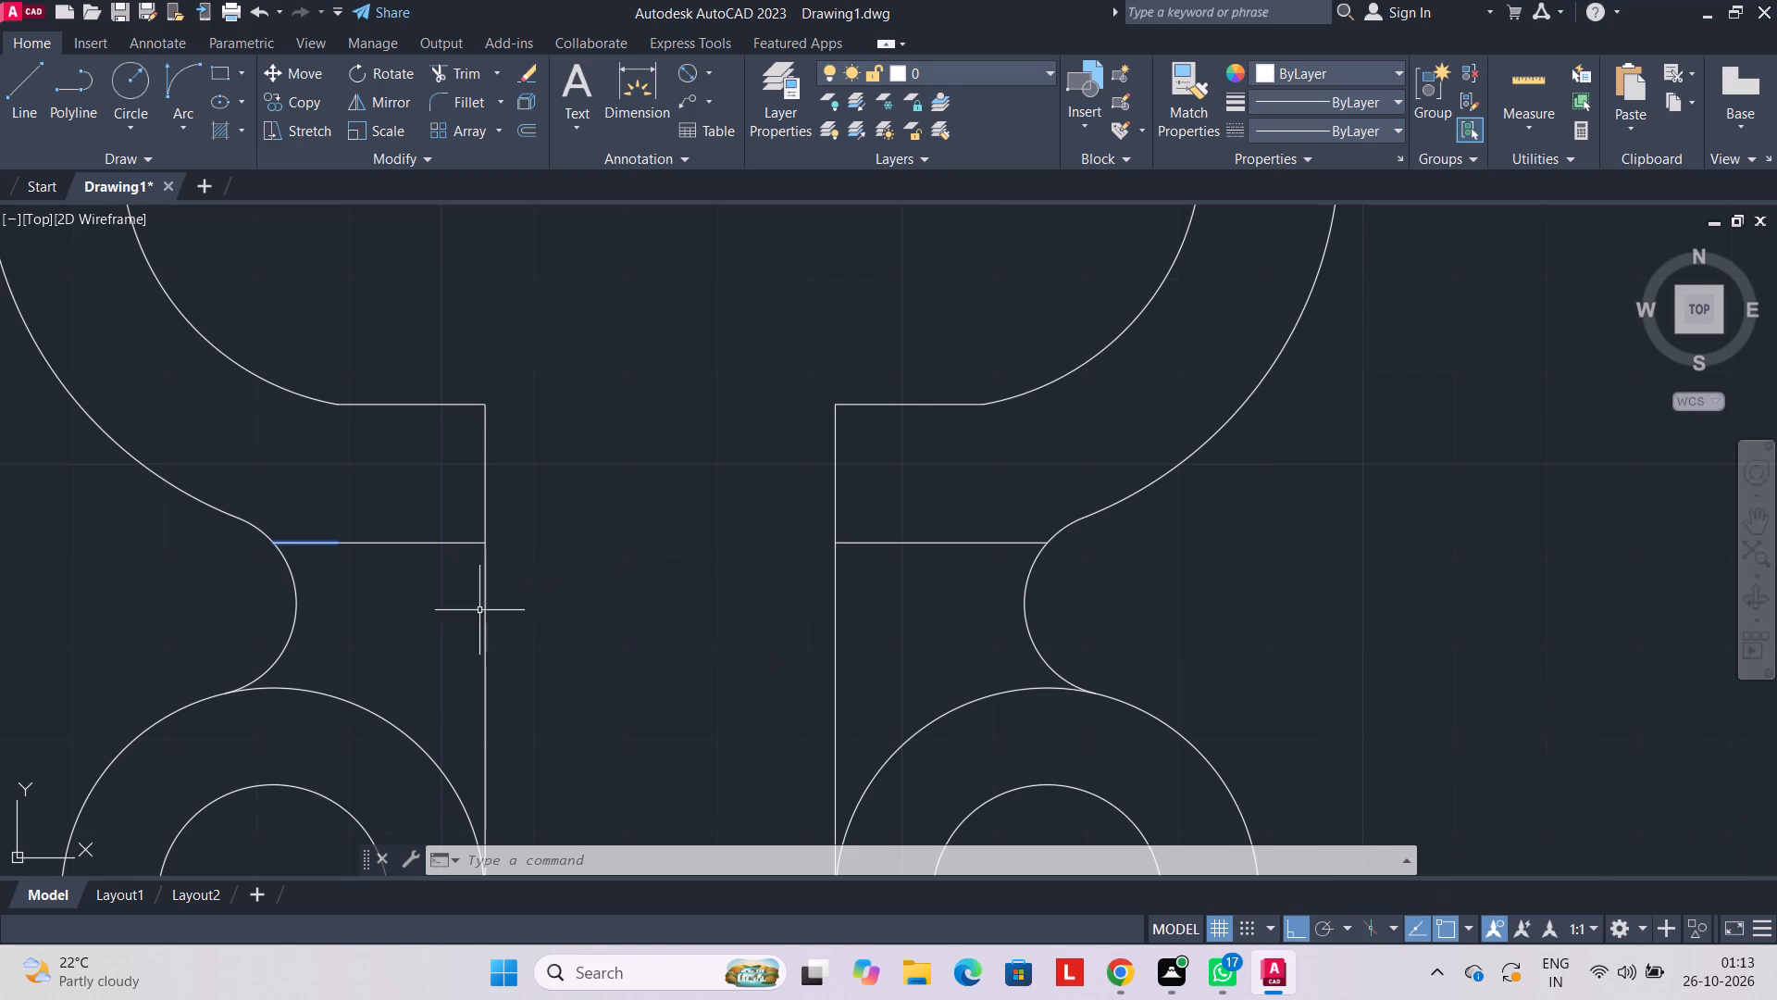
pyautogui.click(907, 542)
pyautogui.click(1012, 543)
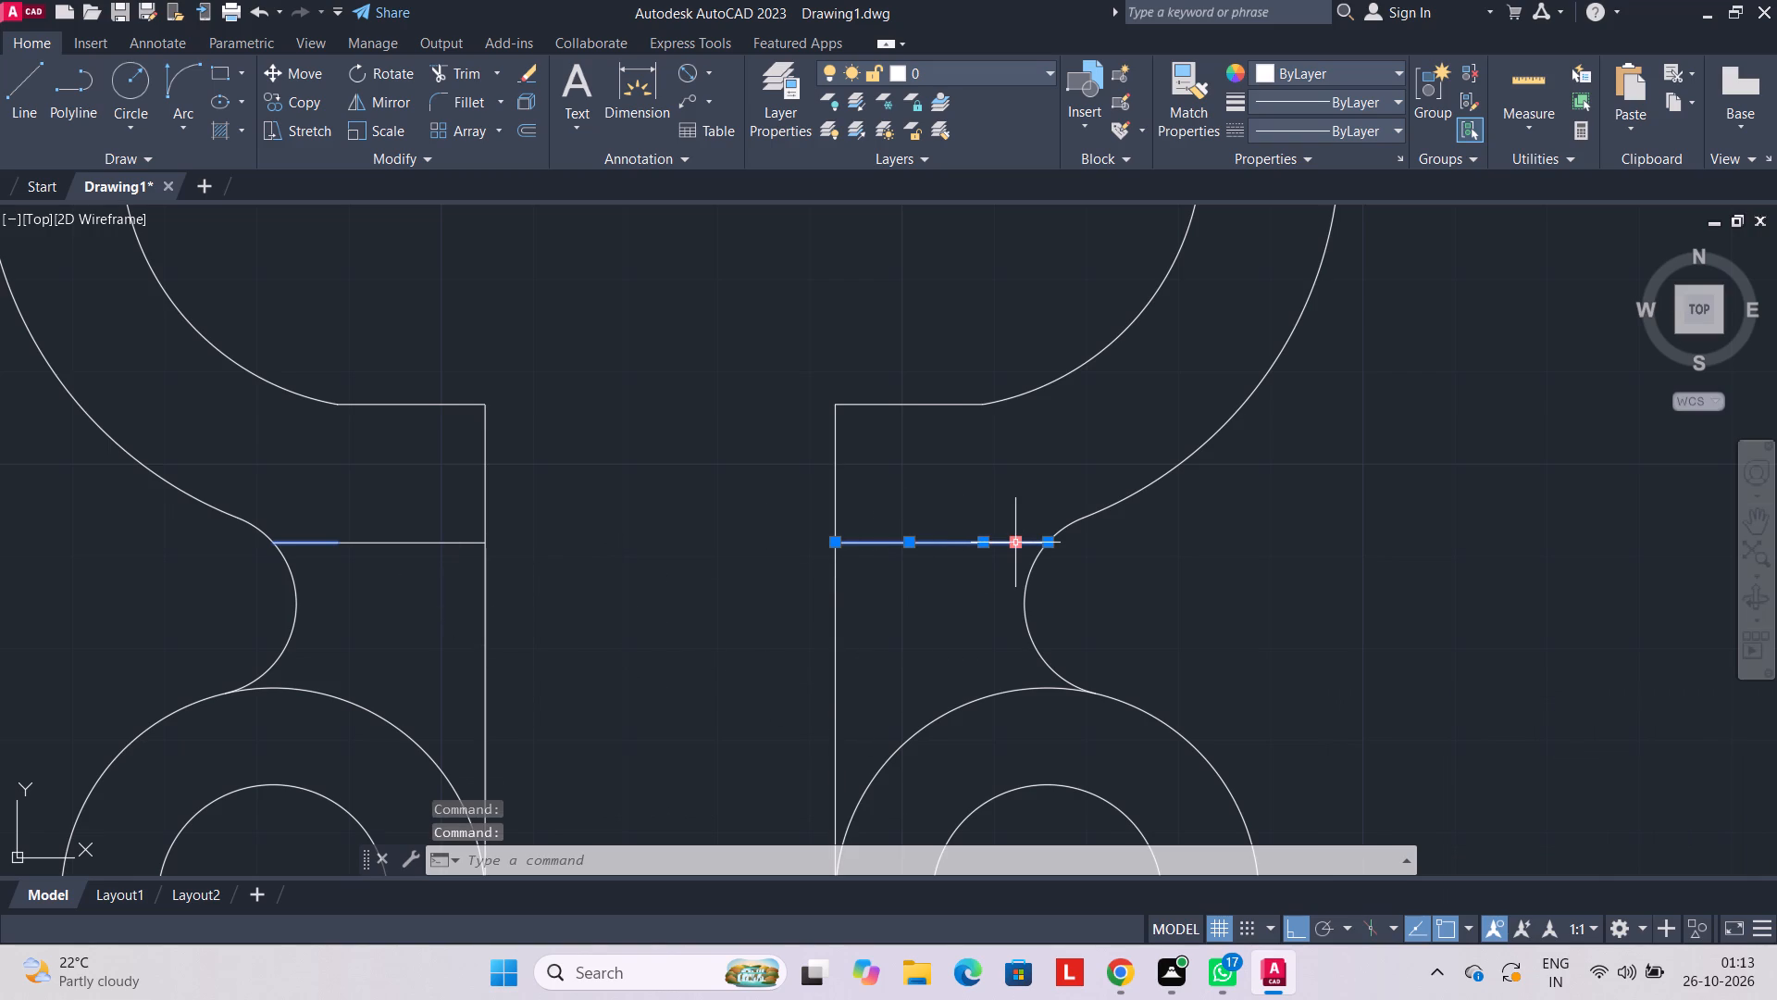
pyautogui.write('joi')
pyautogui.press('Return')
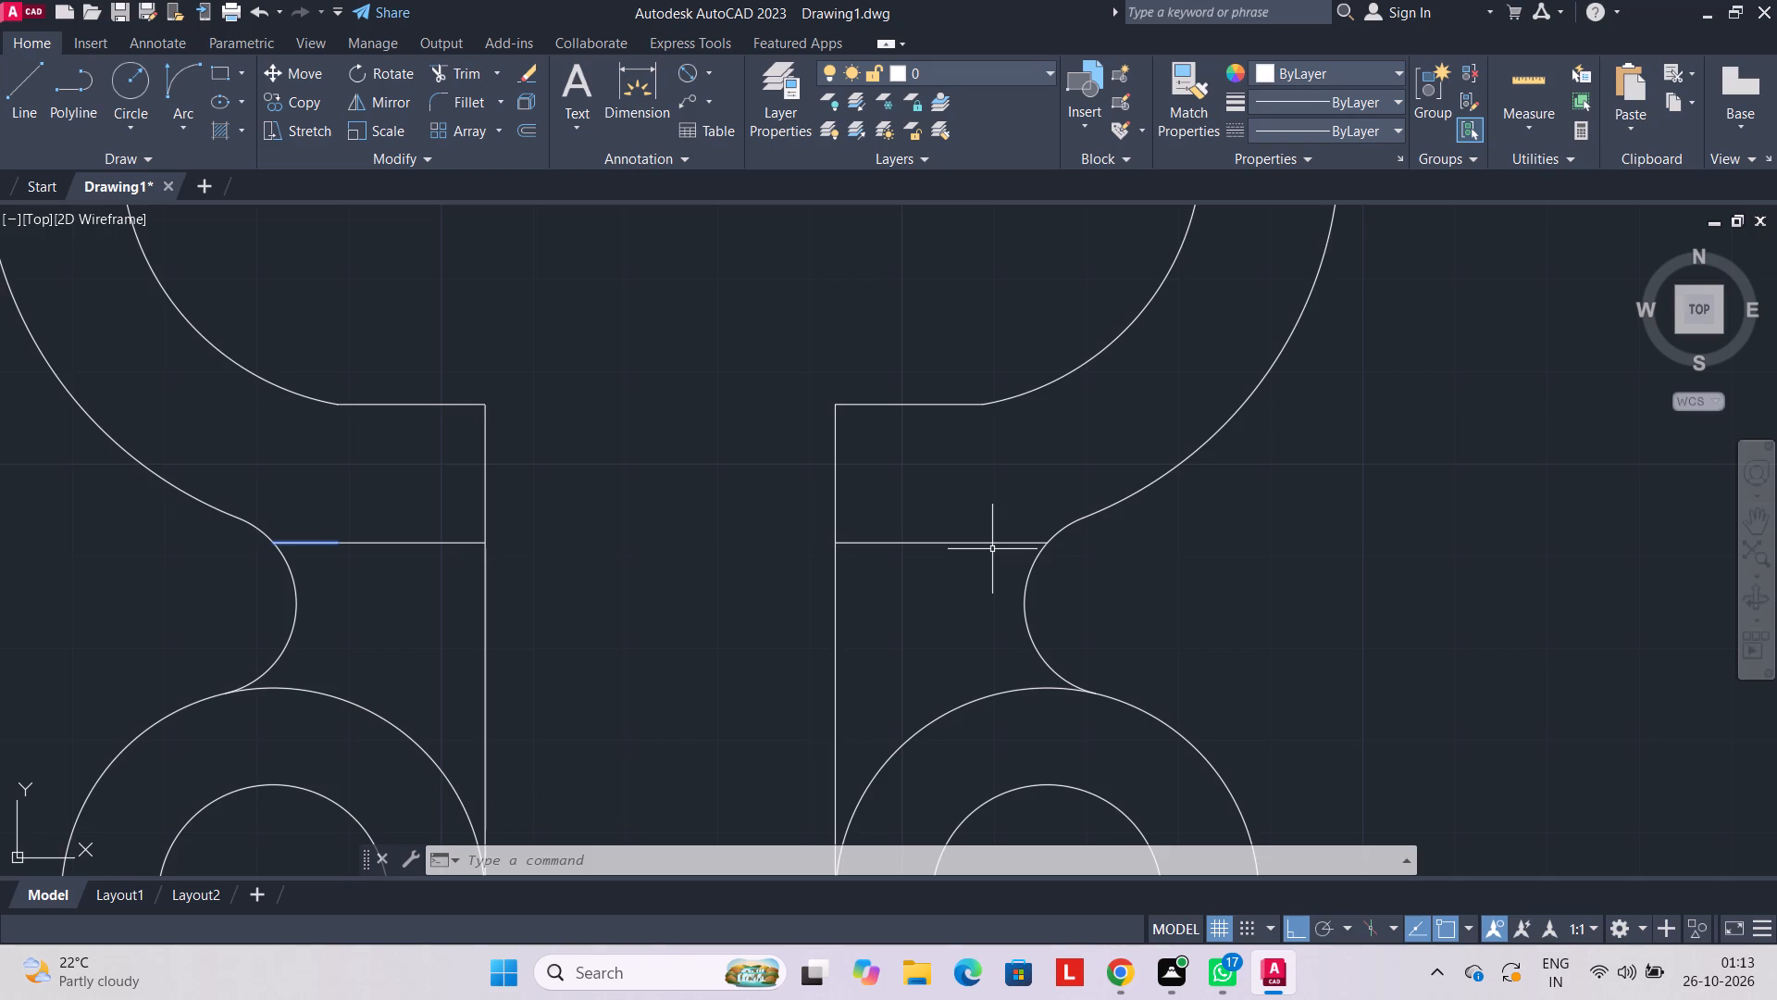
# Join the two collinear segments of the left lower horizontal line into a single line.
pyautogui.click(317, 543)
pyautogui.click(385, 543)
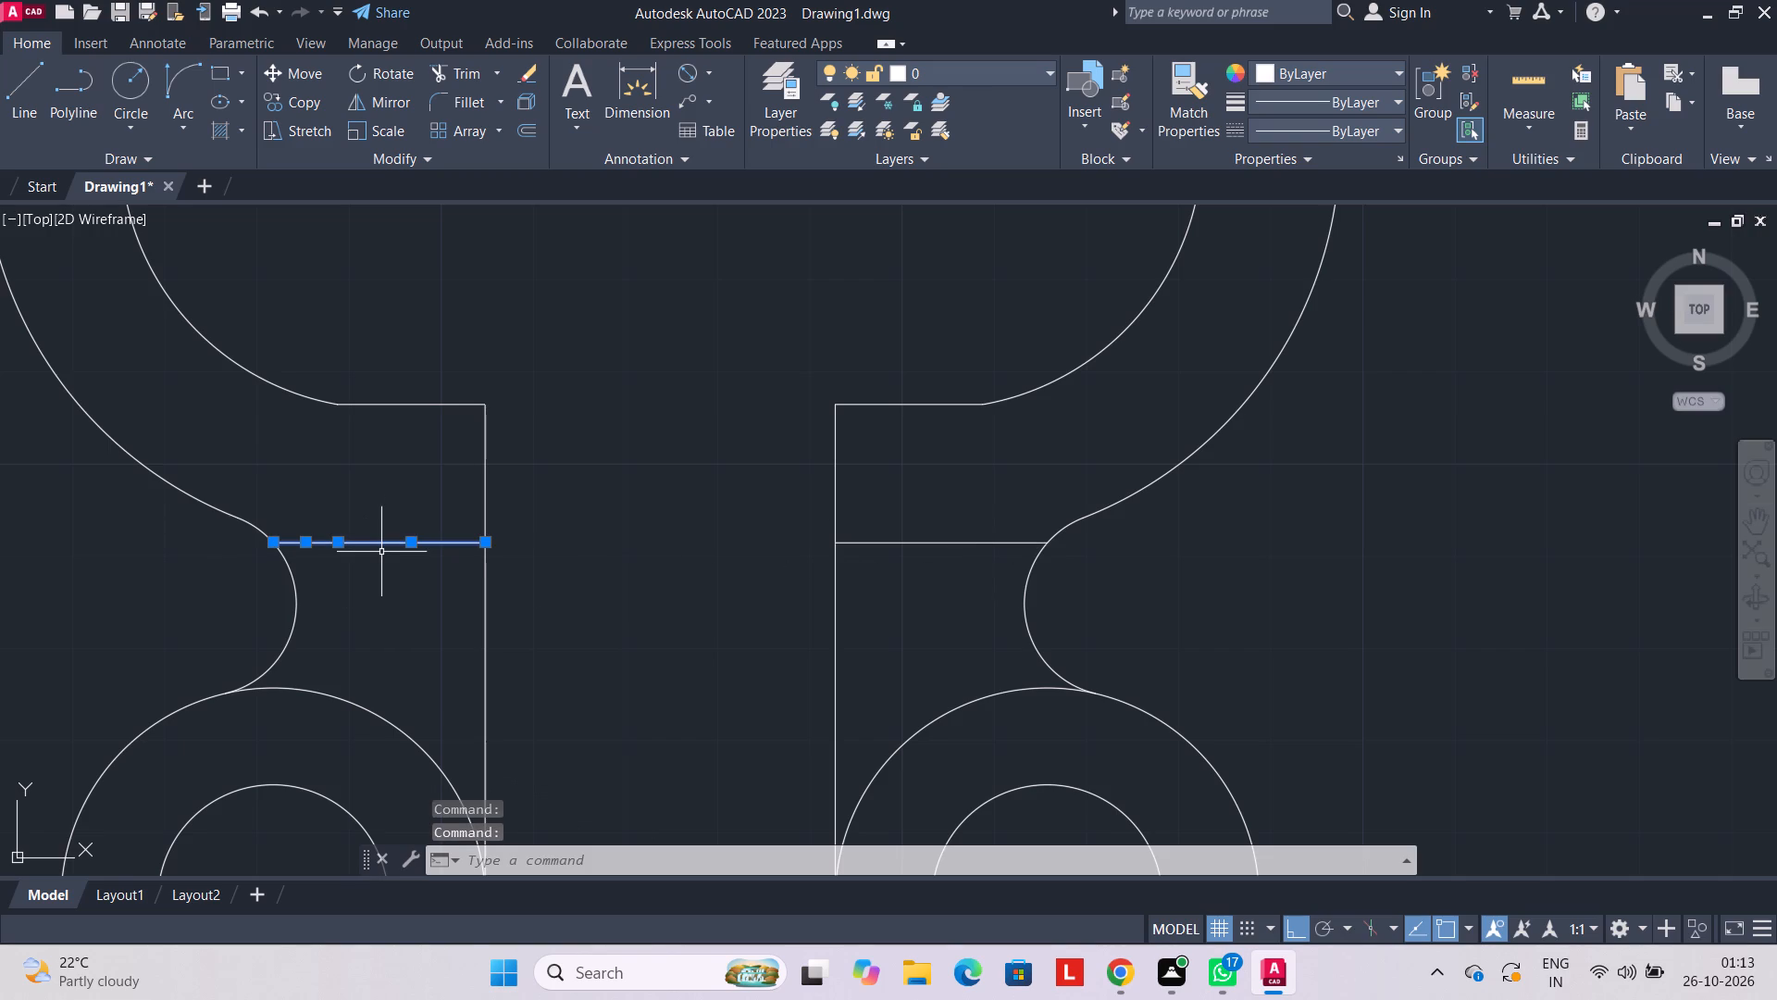
pyautogui.press('j')
pyautogui.click(466, 595)
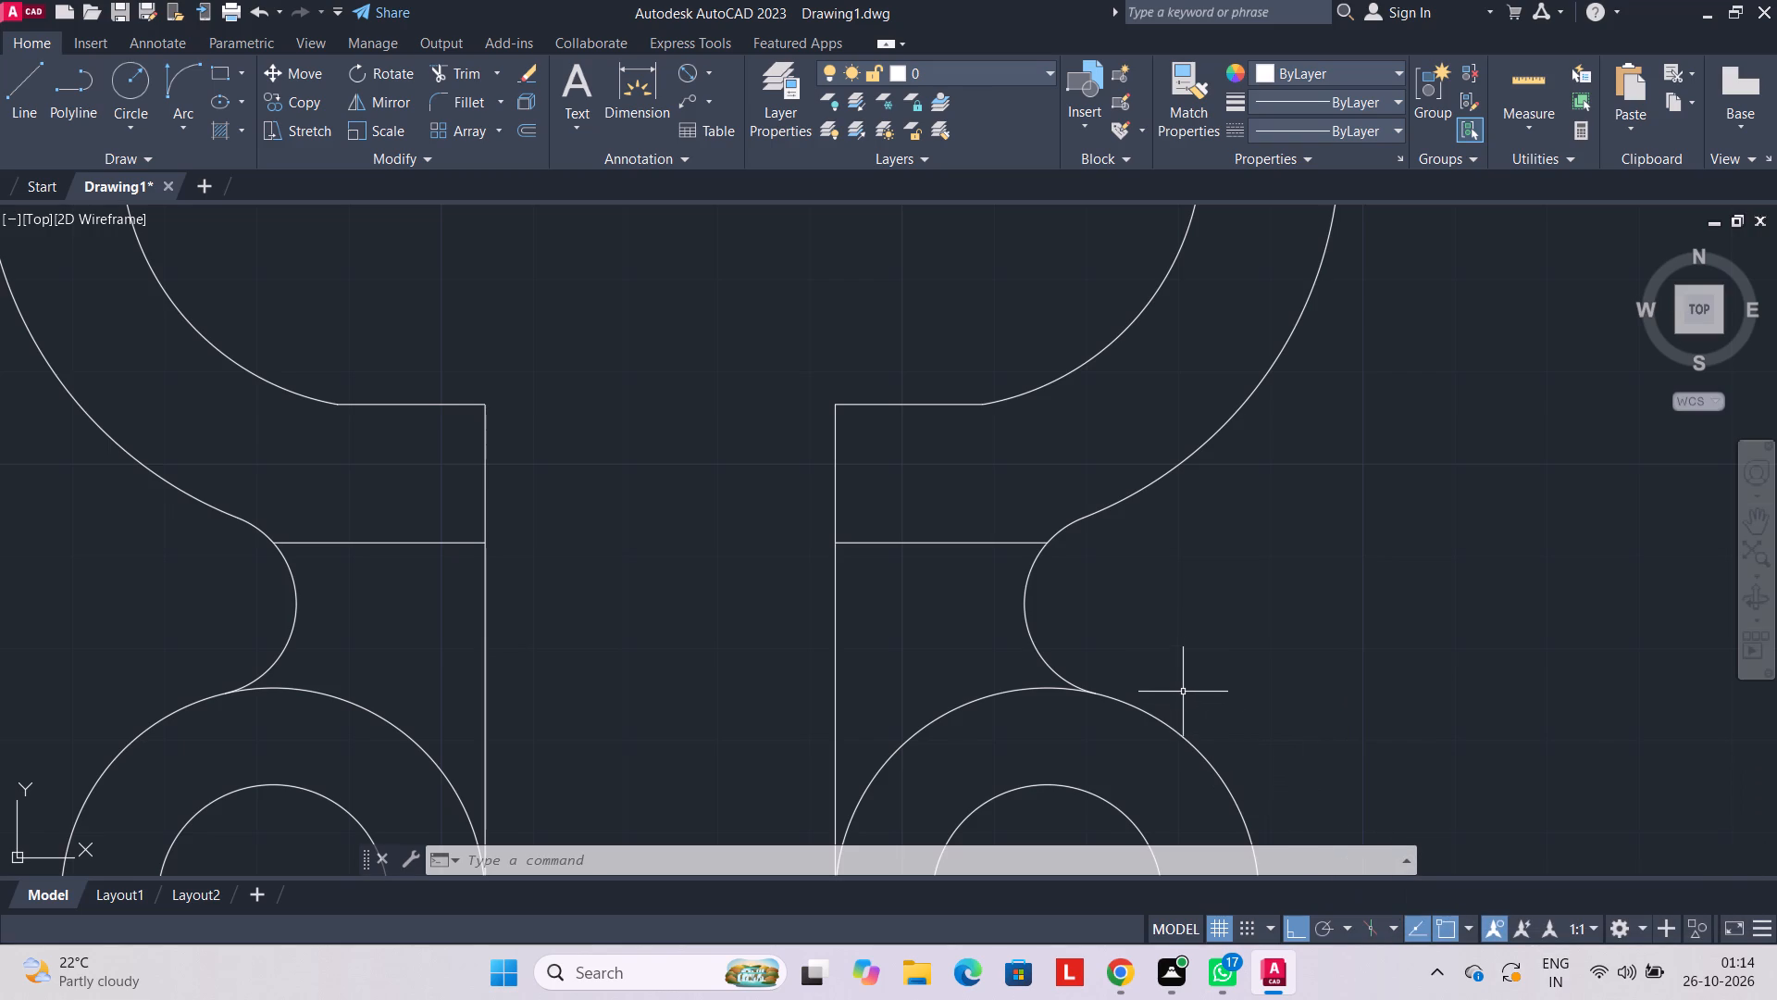
# Check the vertical distance between the left leg's upper inner corner and the lower horizontal line with a temporary dimension.
pyautogui.scroll(2, 1148, 581)
pyautogui.scroll(-4, 1133, 560)
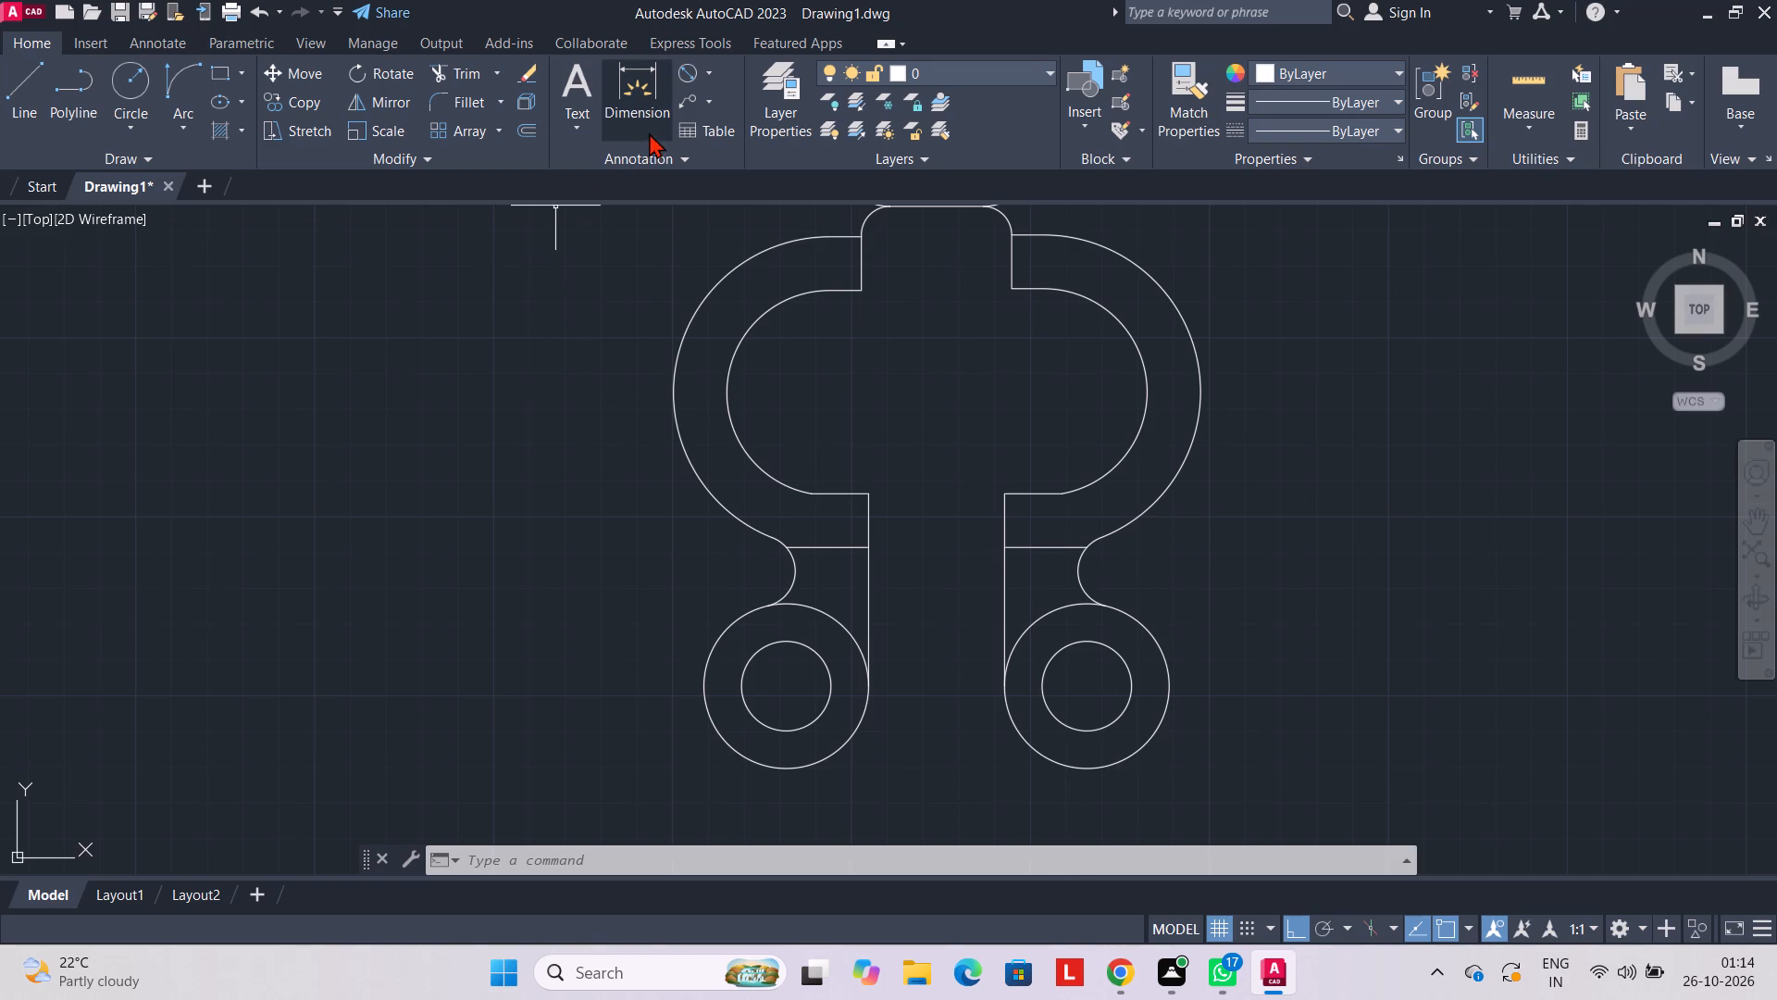
pyautogui.click(639, 92)
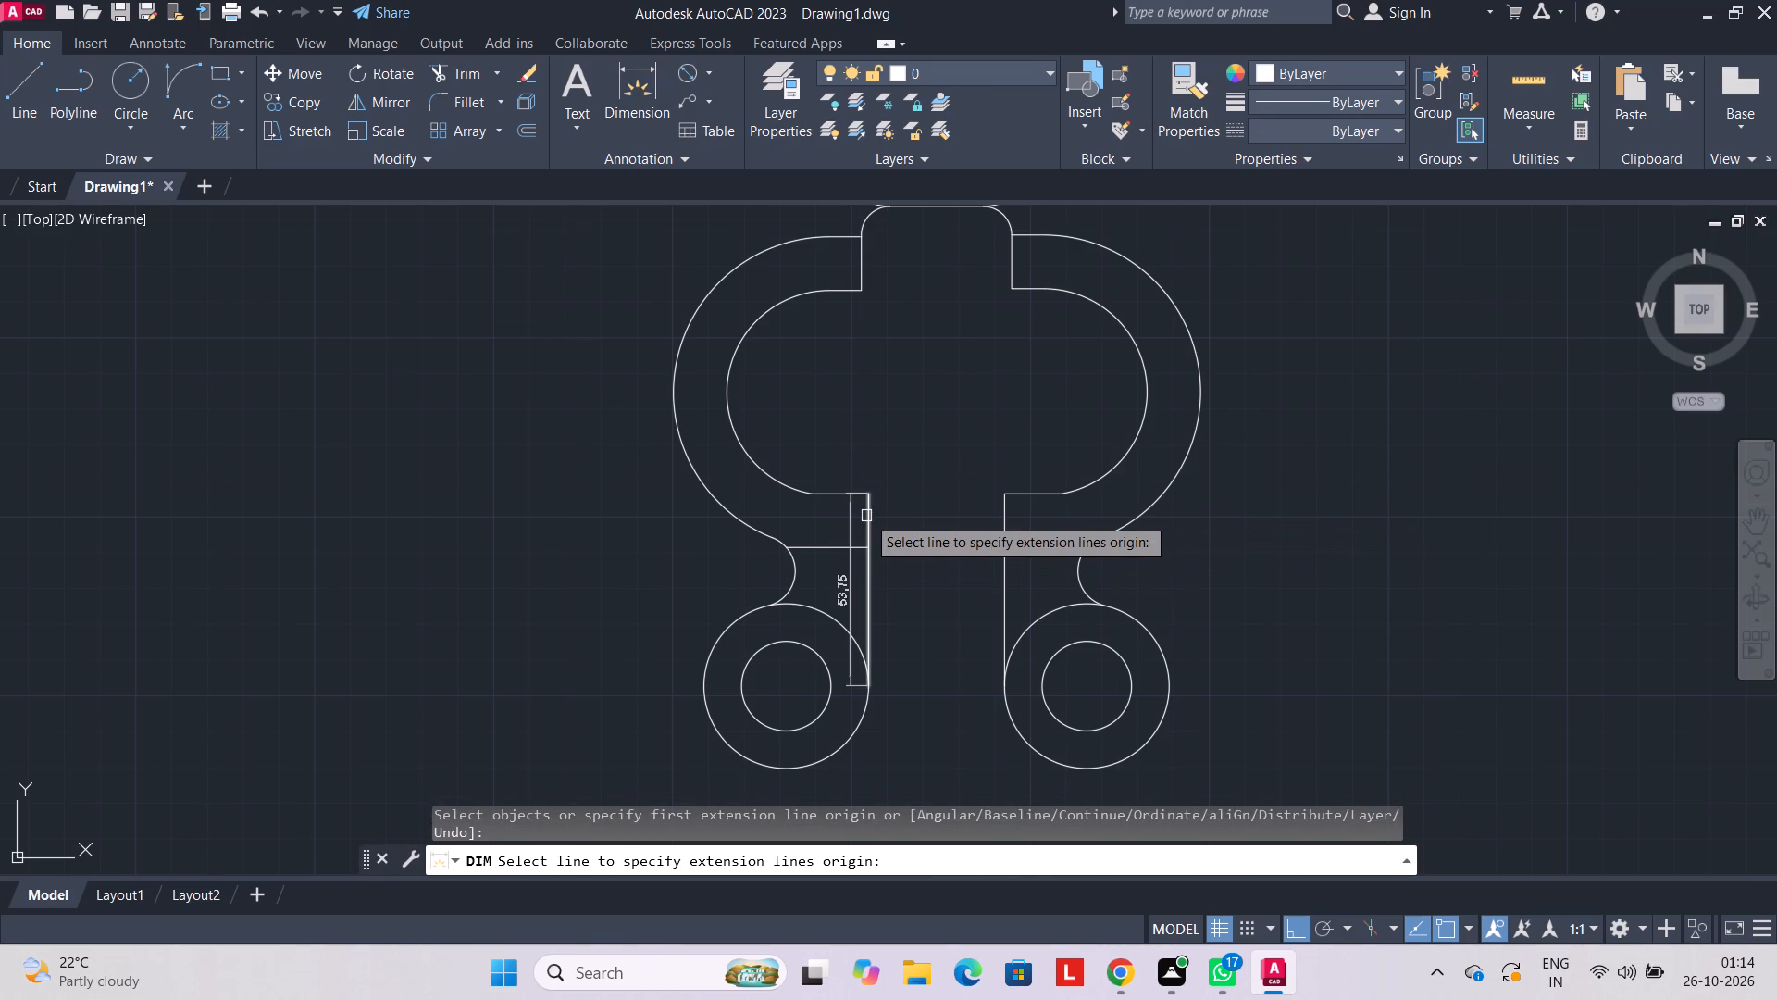
pyautogui.click(869, 498)
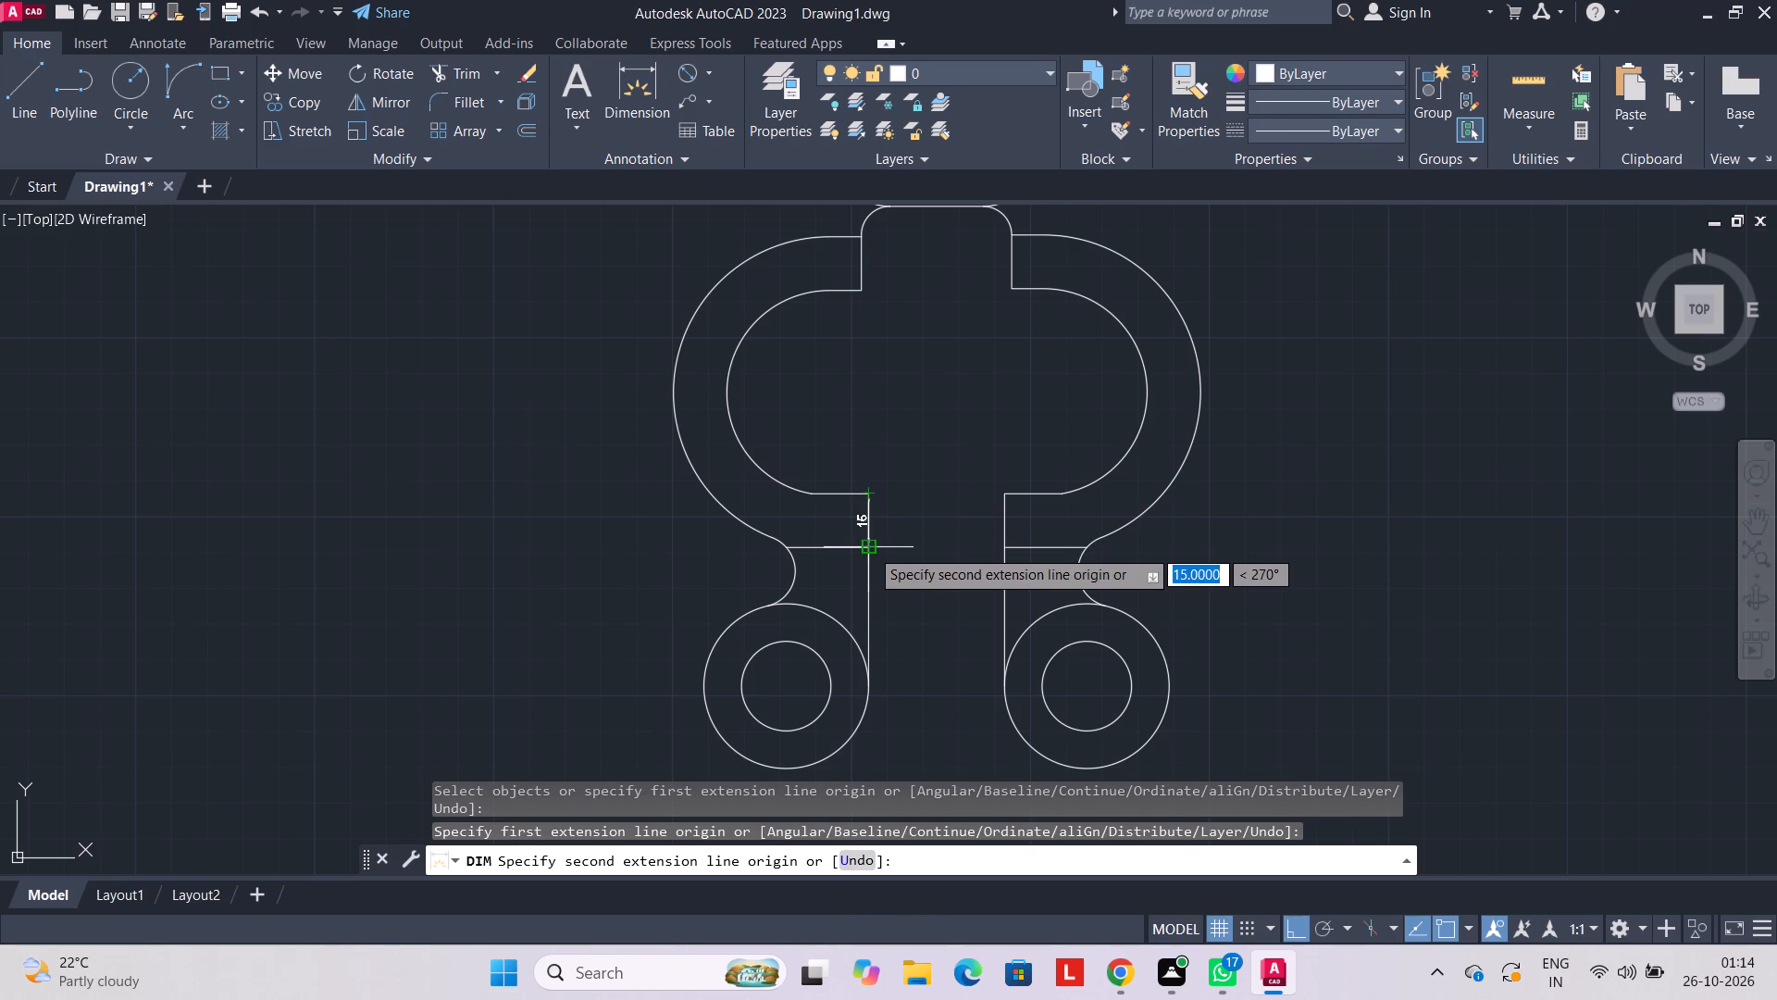
pyautogui.click(870, 548)
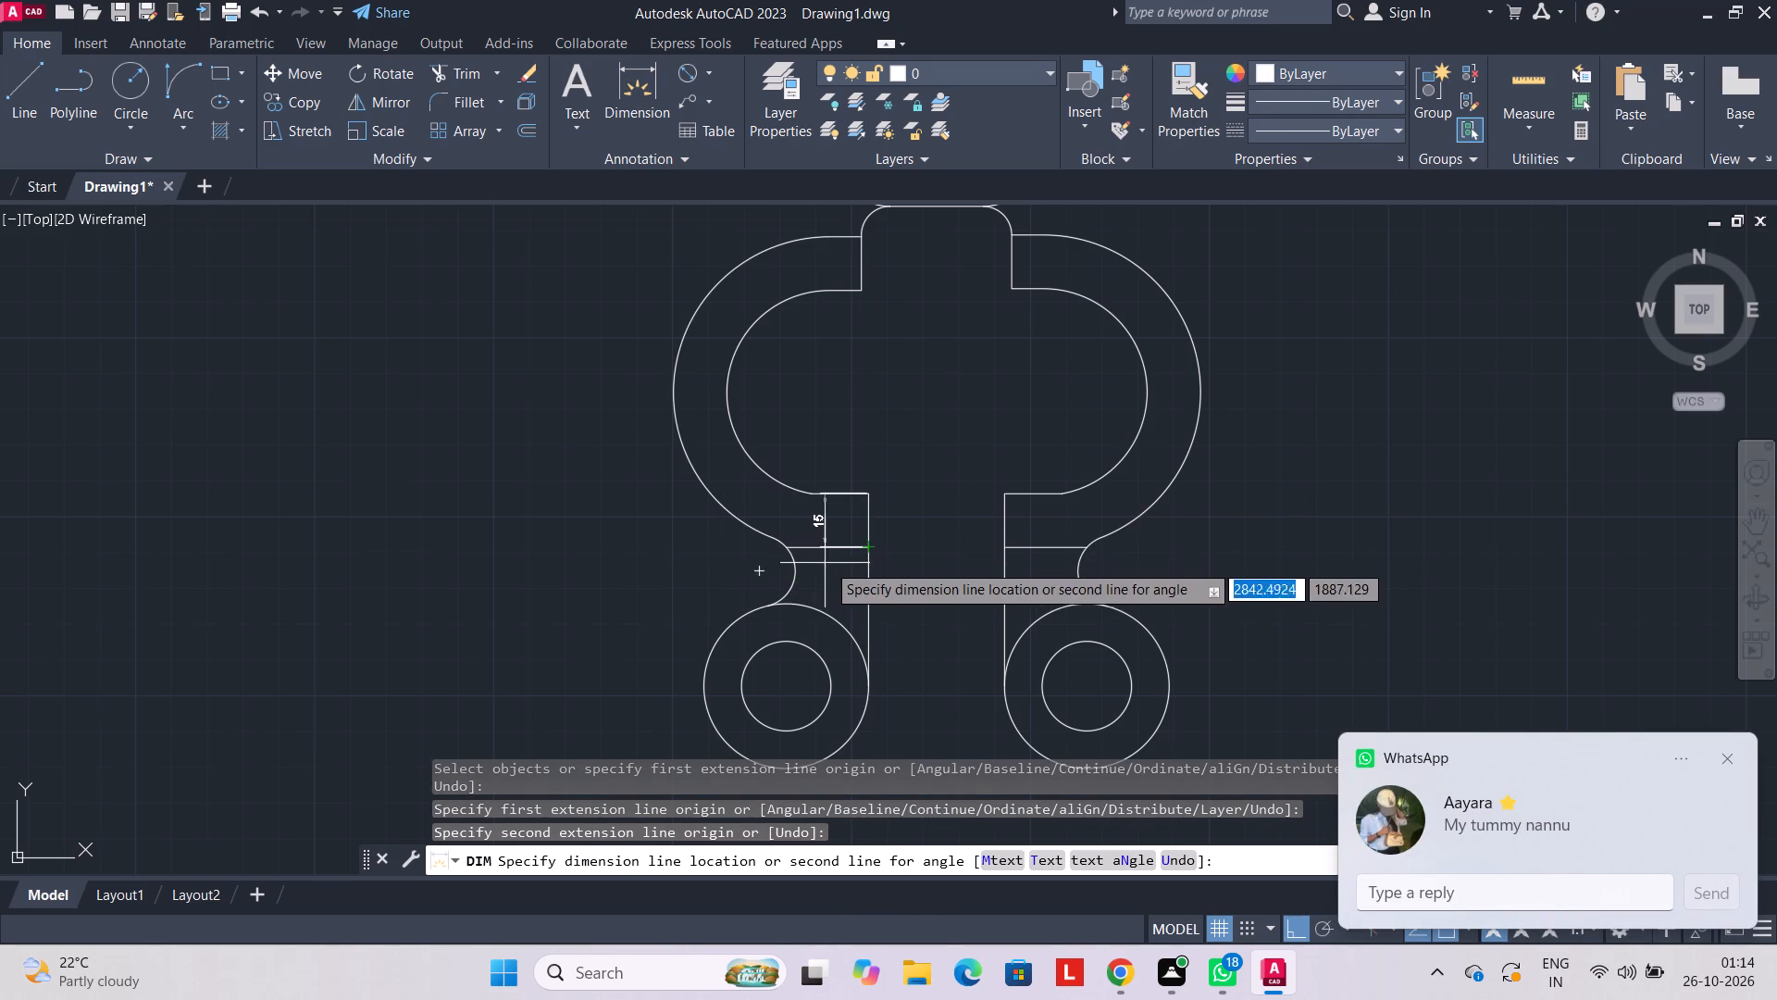
pyautogui.press('Escape')
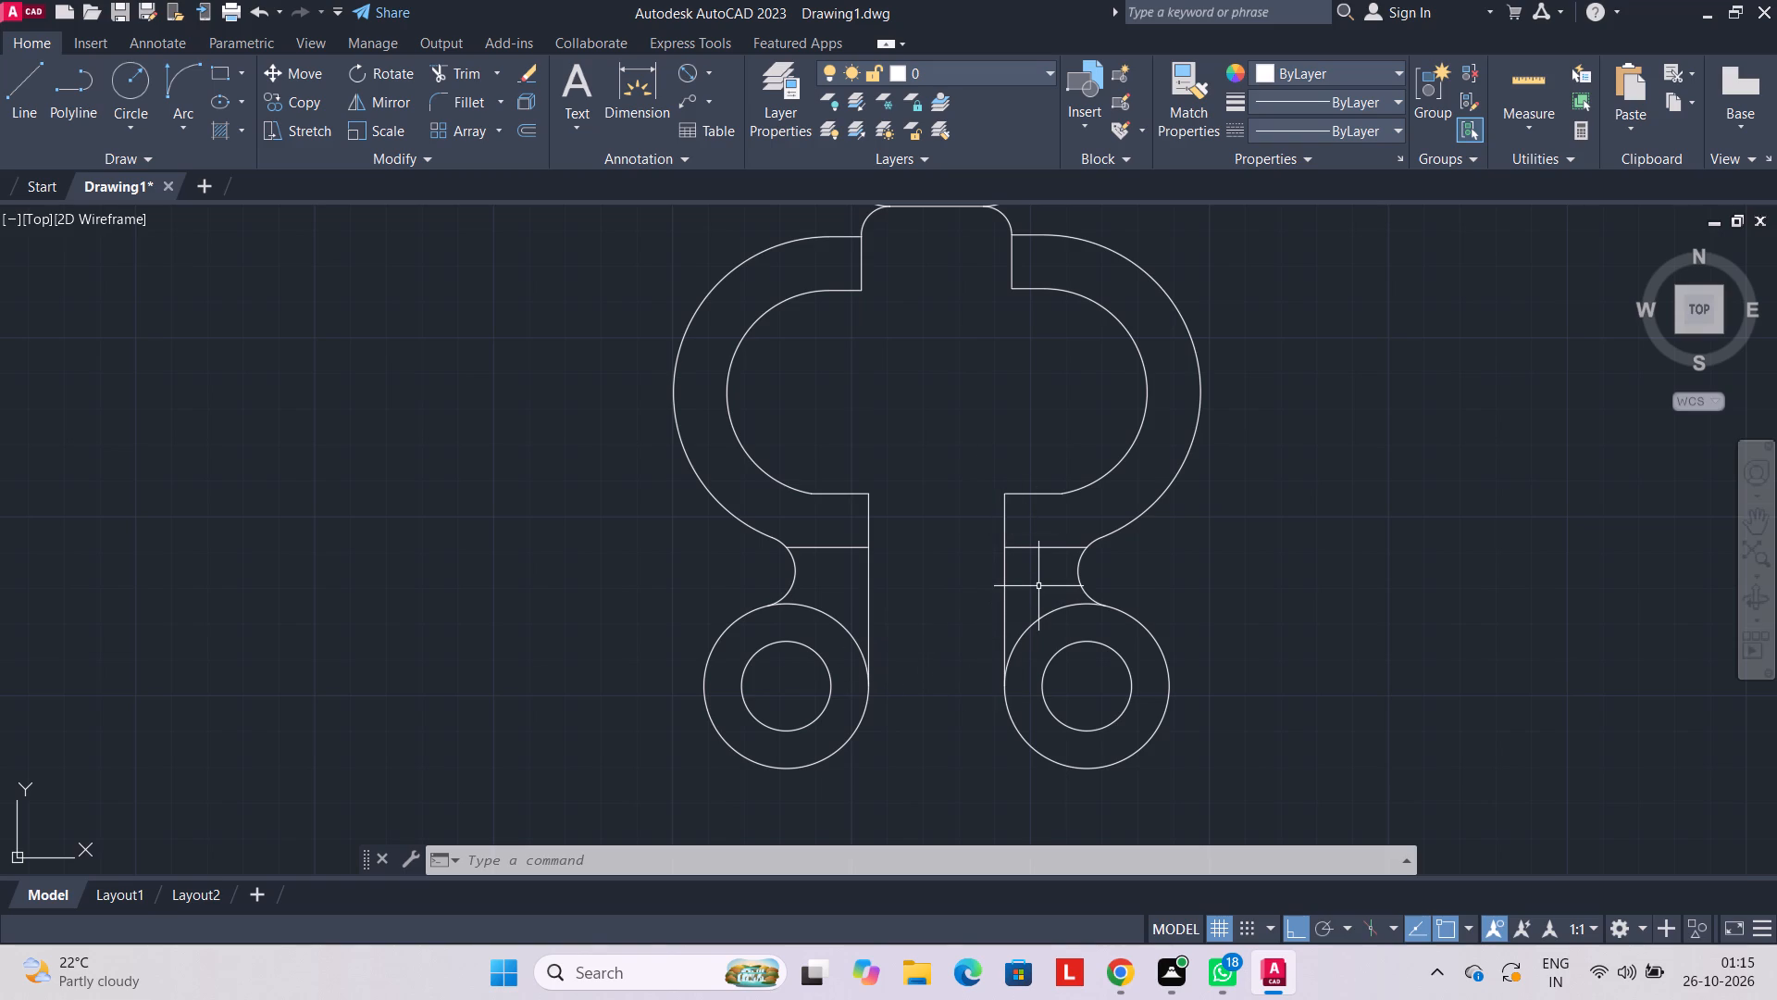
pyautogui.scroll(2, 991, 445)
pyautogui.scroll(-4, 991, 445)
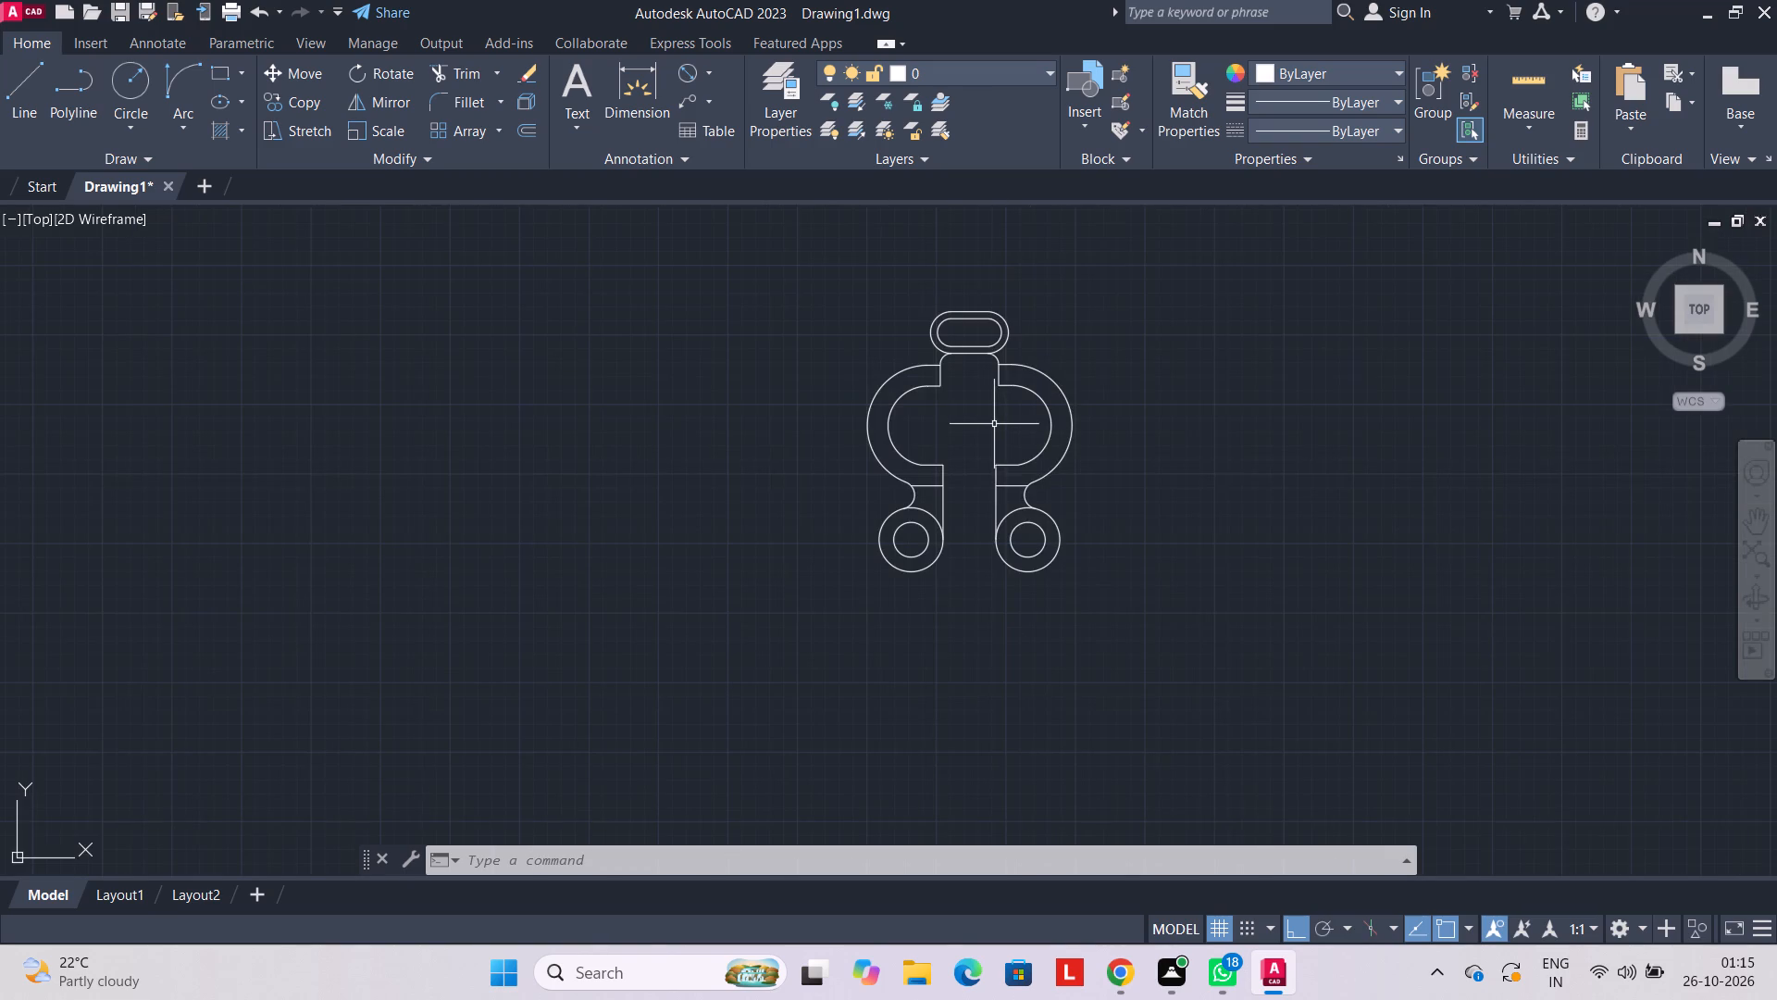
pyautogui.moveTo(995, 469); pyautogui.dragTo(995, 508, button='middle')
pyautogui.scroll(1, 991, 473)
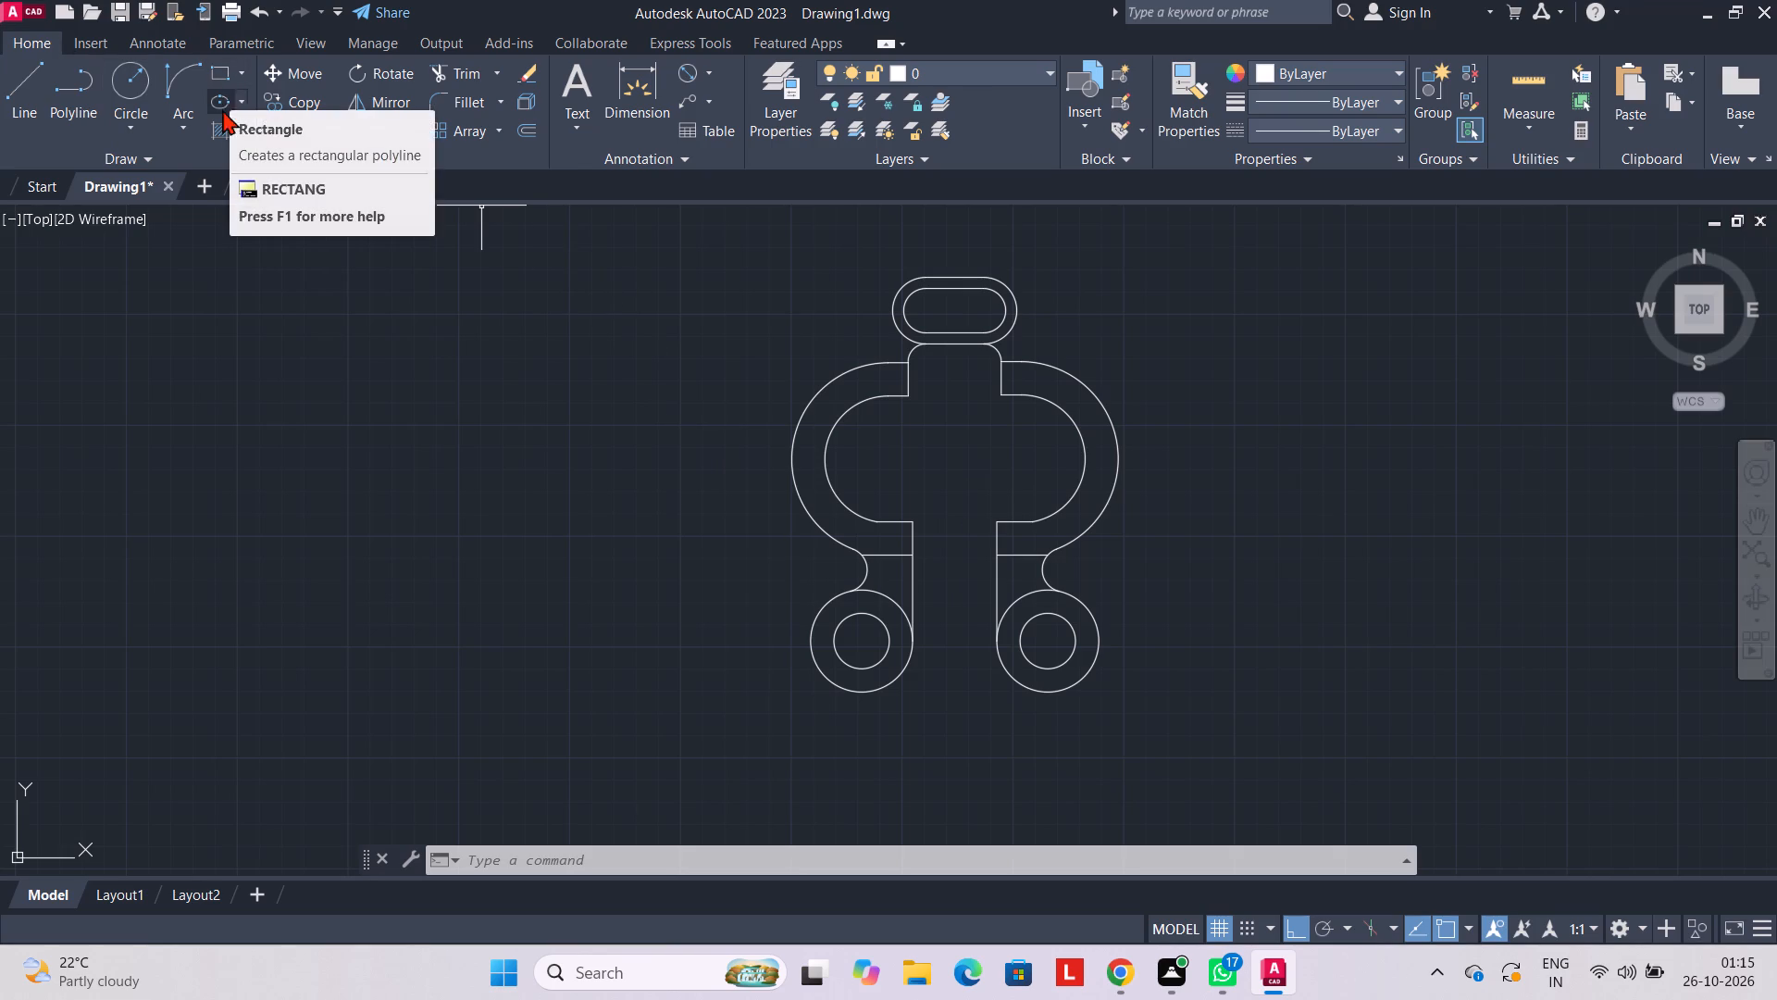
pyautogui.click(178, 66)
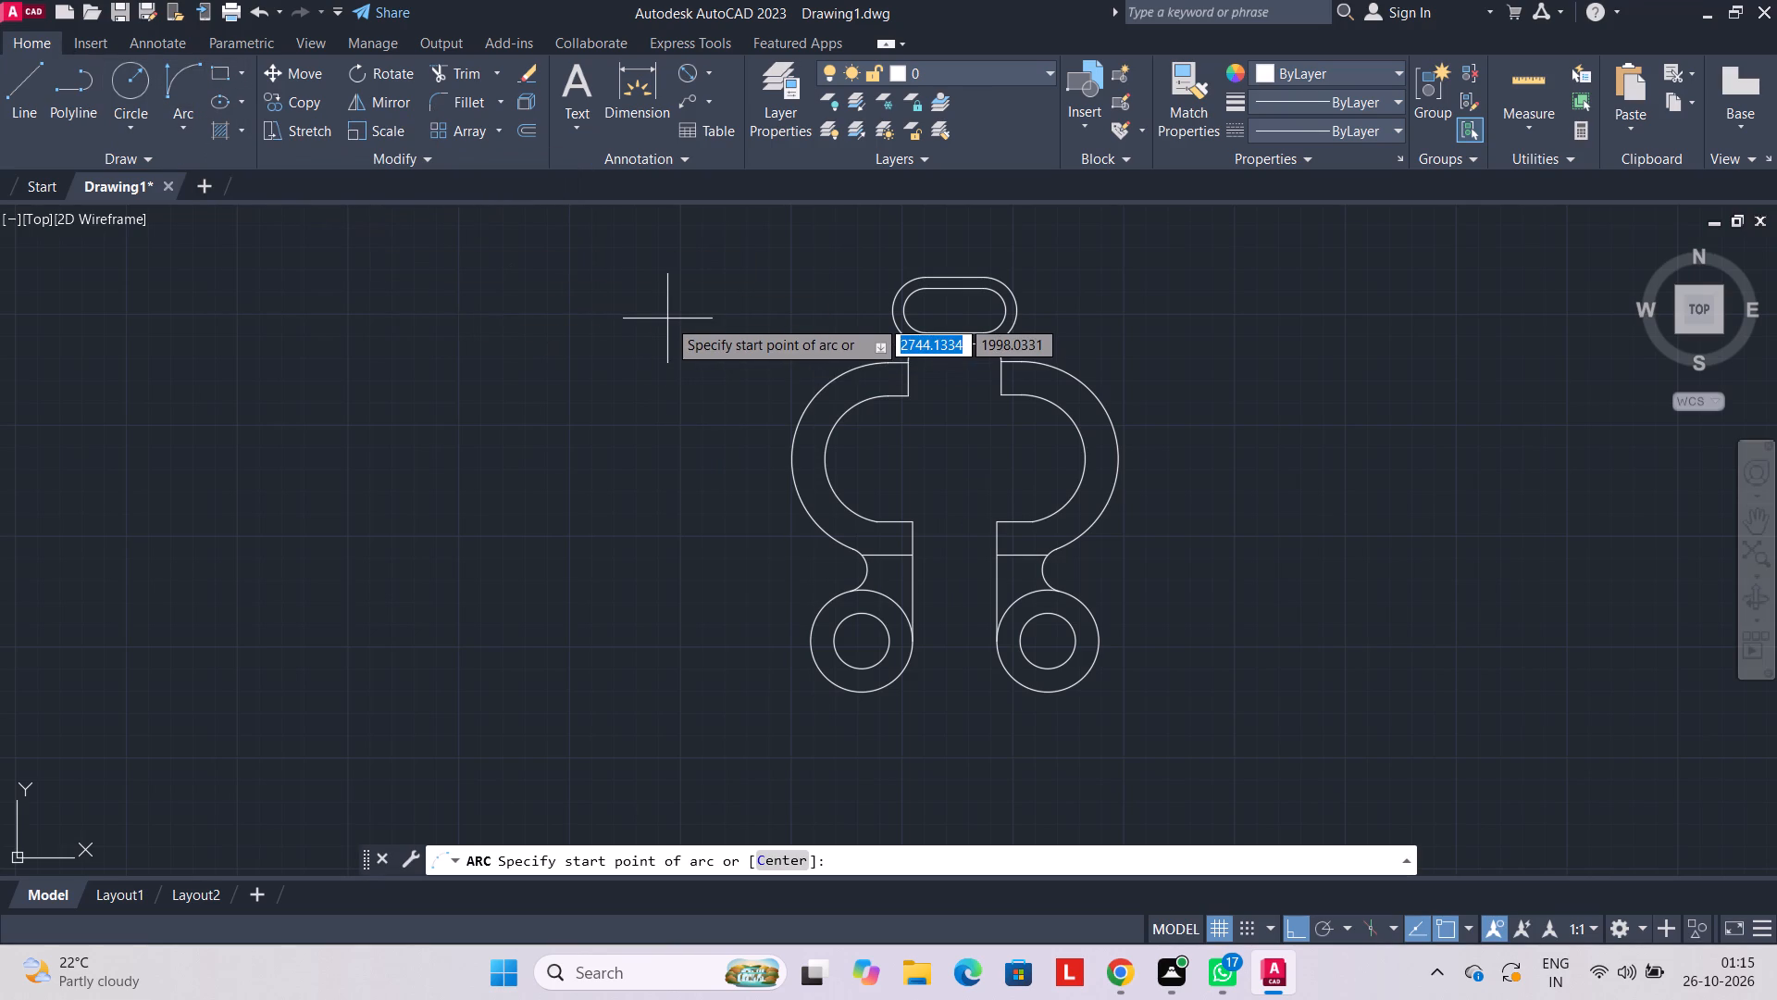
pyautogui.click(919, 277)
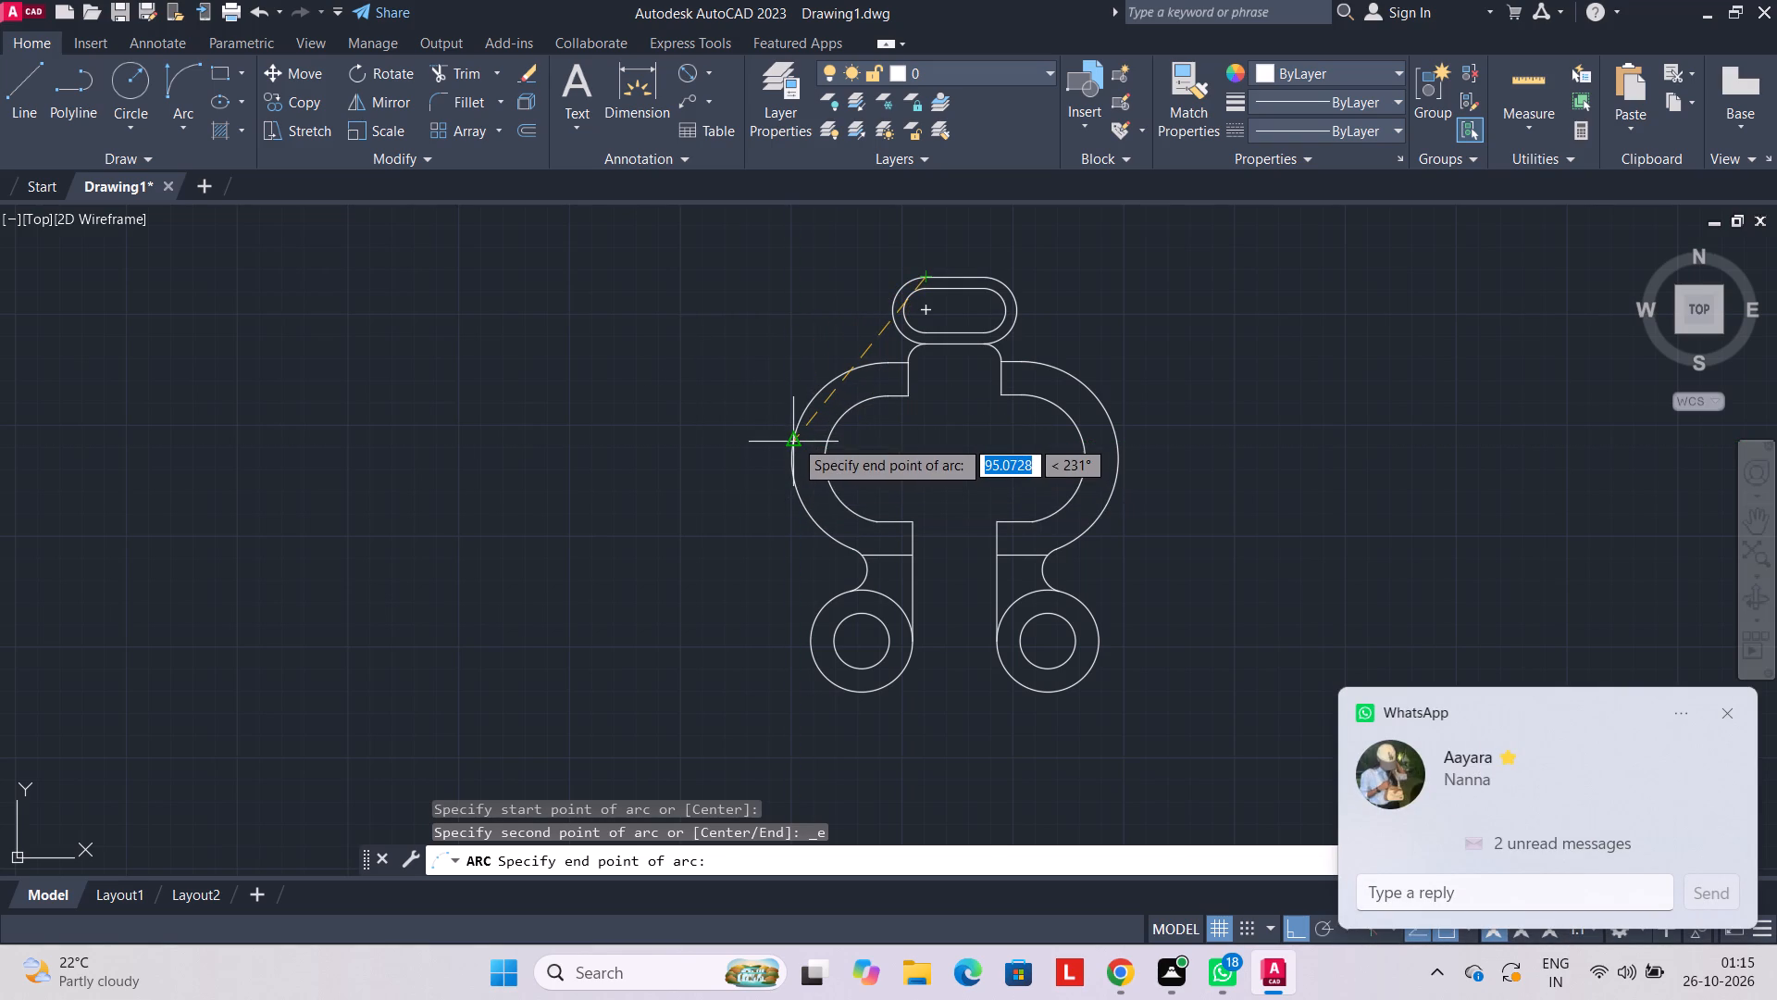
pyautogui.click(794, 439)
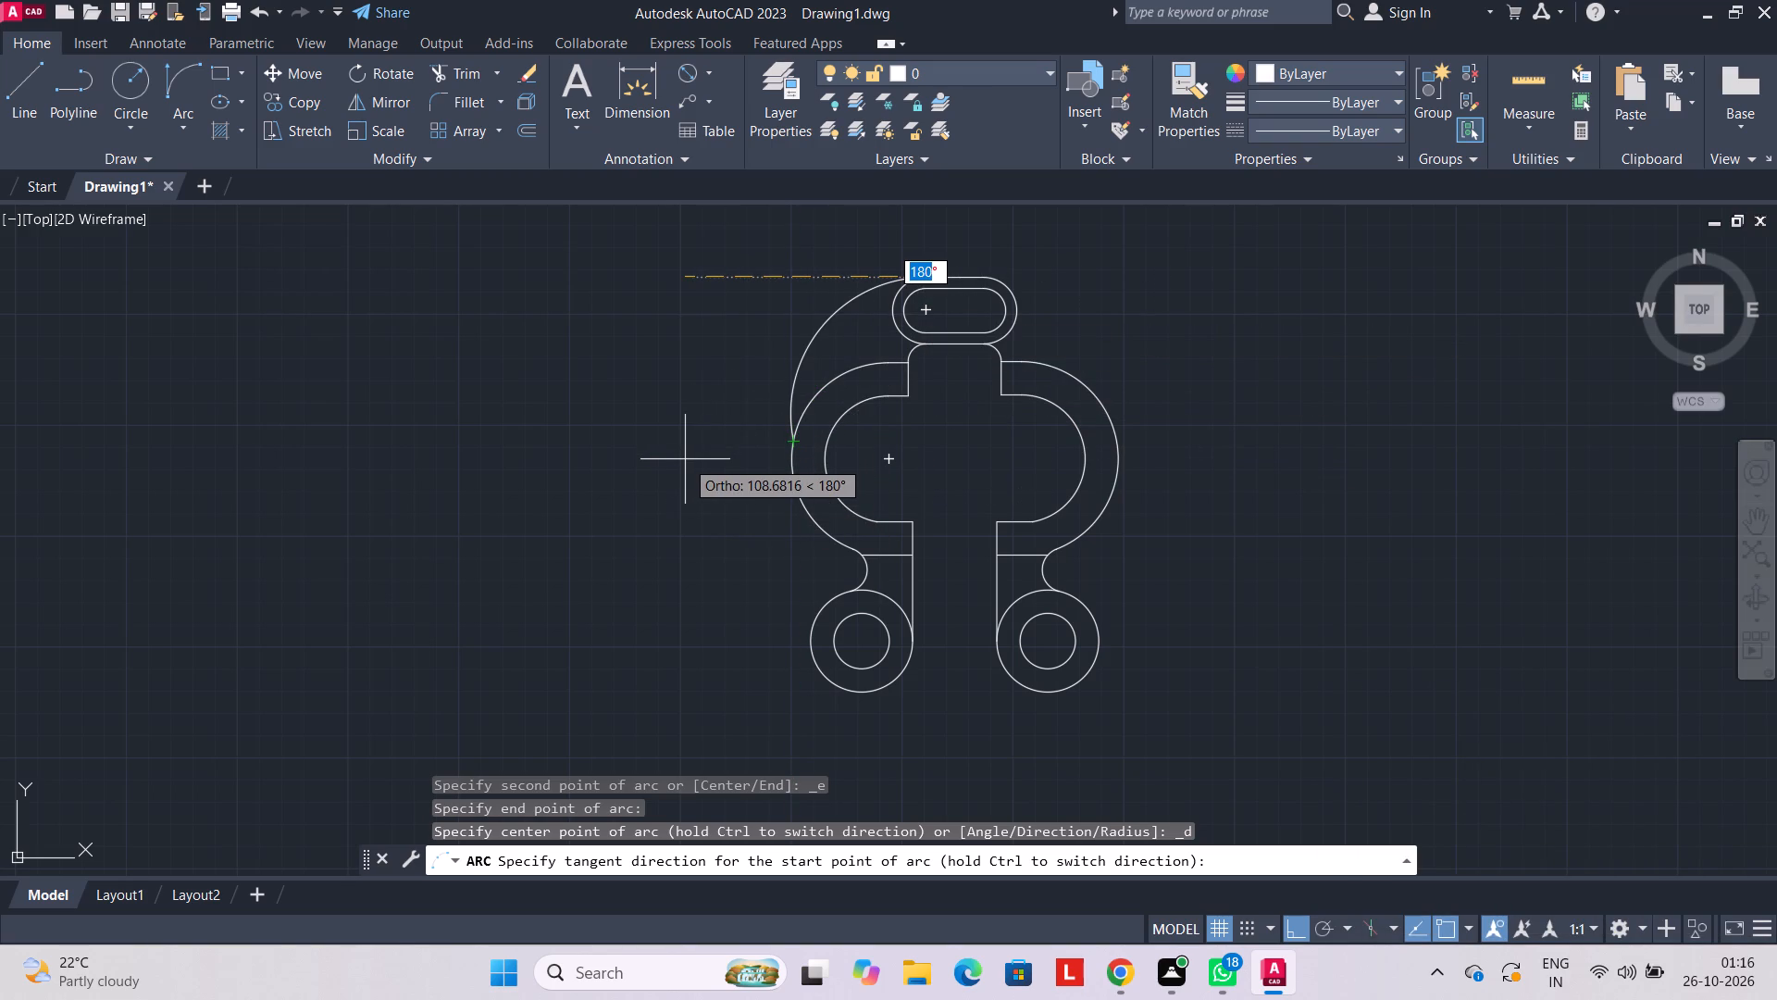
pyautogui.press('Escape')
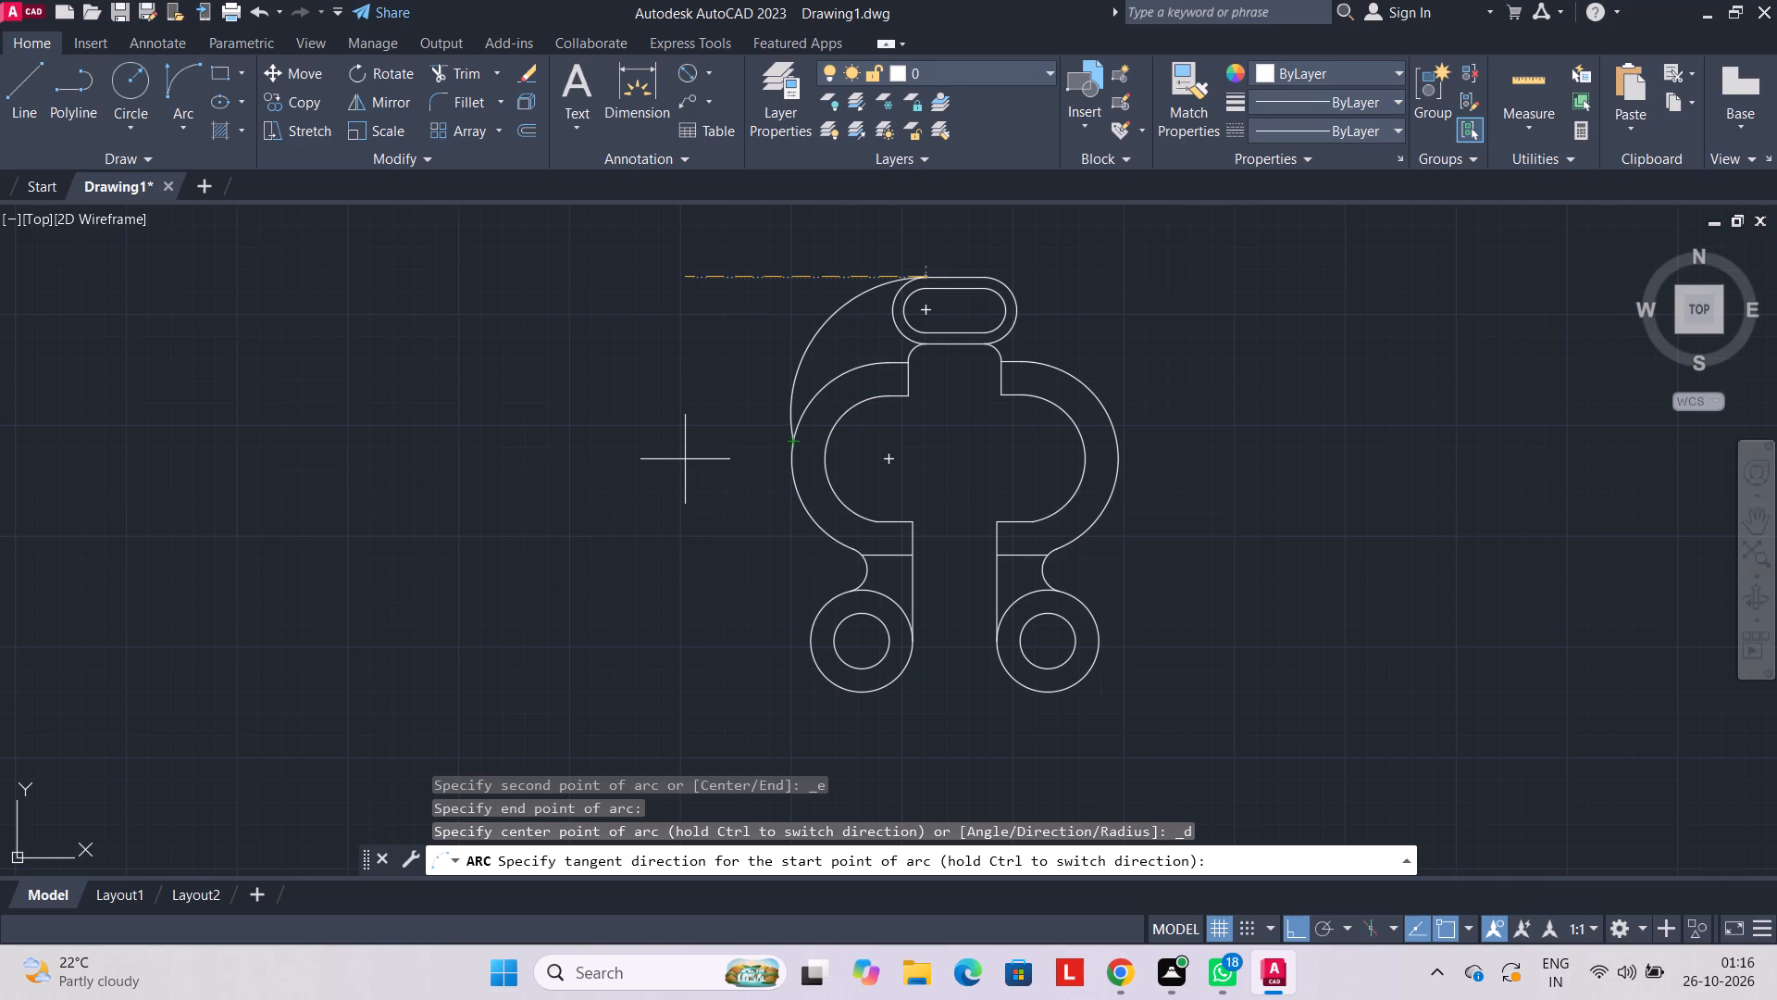
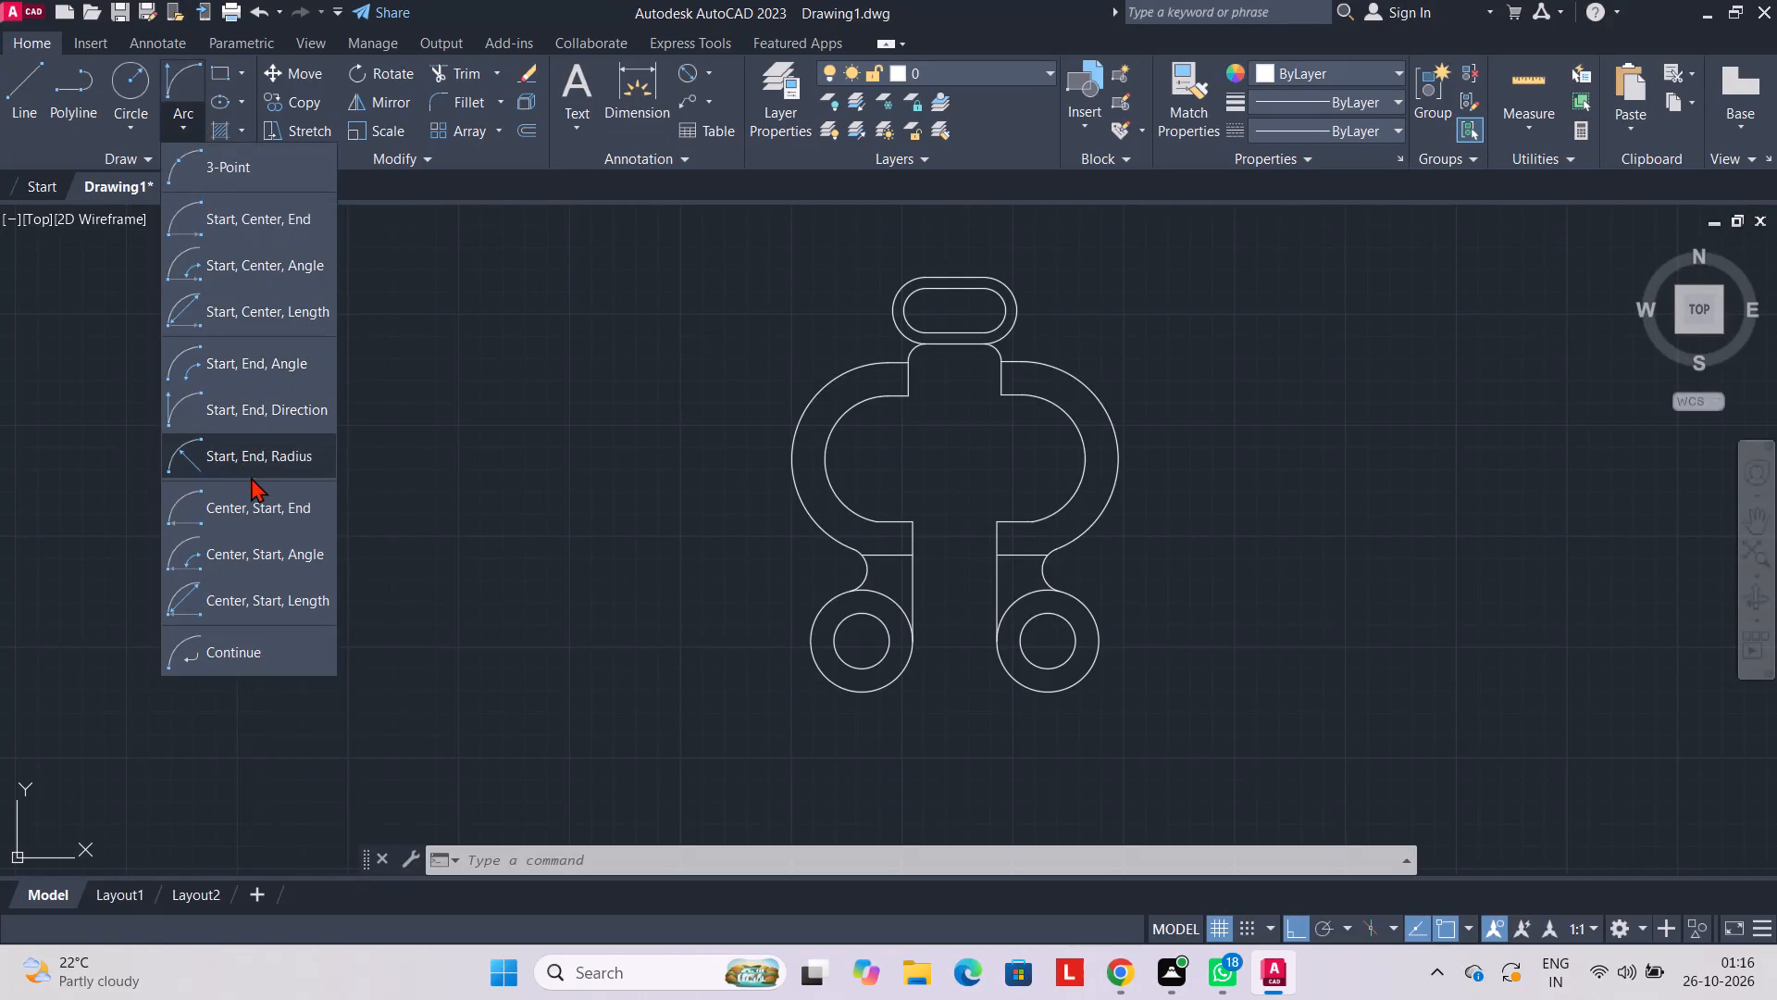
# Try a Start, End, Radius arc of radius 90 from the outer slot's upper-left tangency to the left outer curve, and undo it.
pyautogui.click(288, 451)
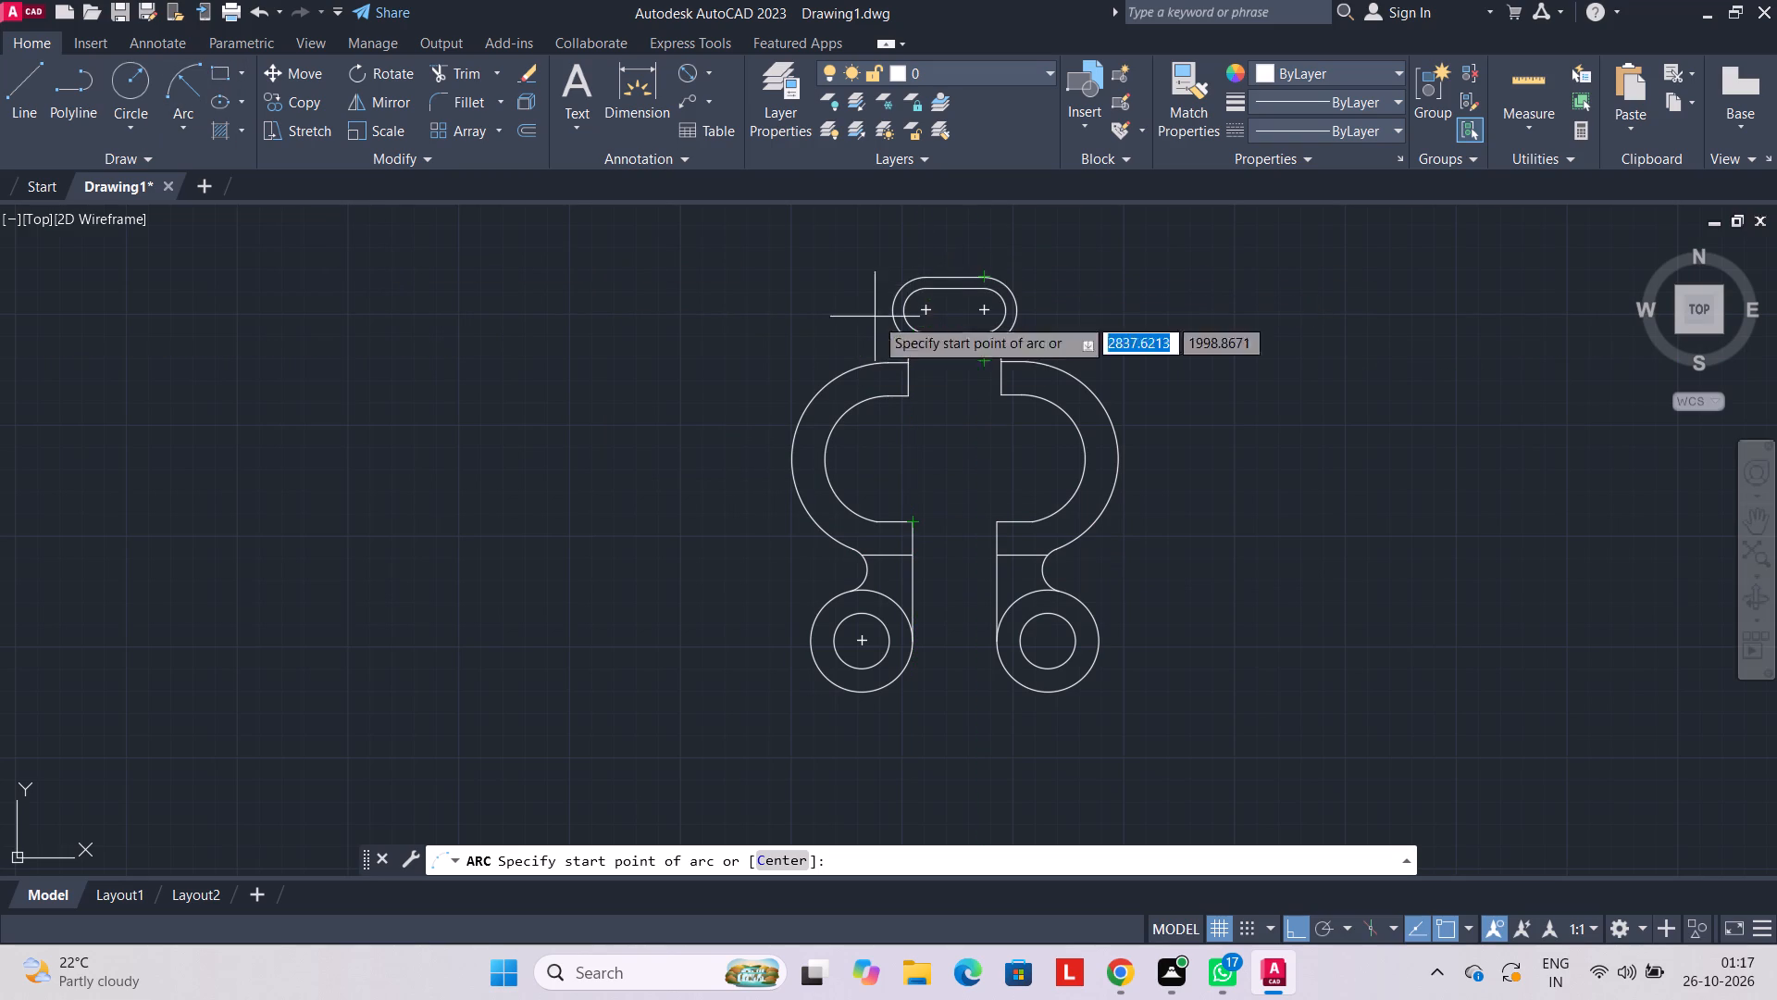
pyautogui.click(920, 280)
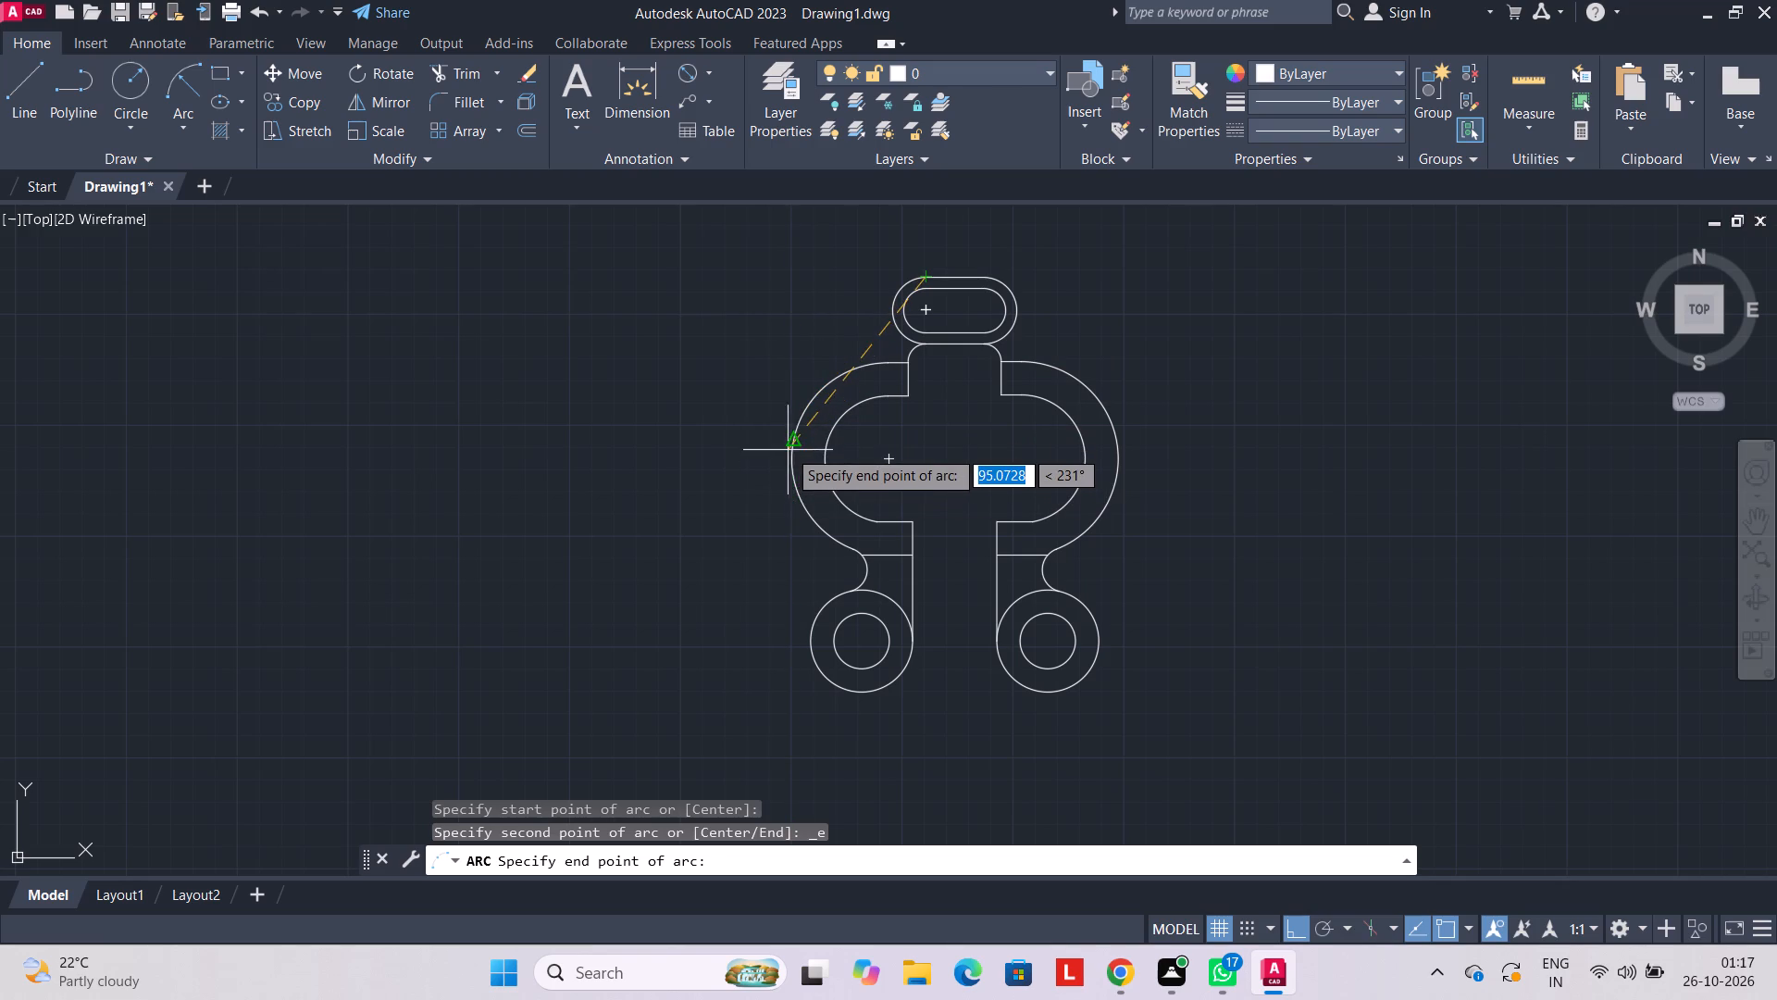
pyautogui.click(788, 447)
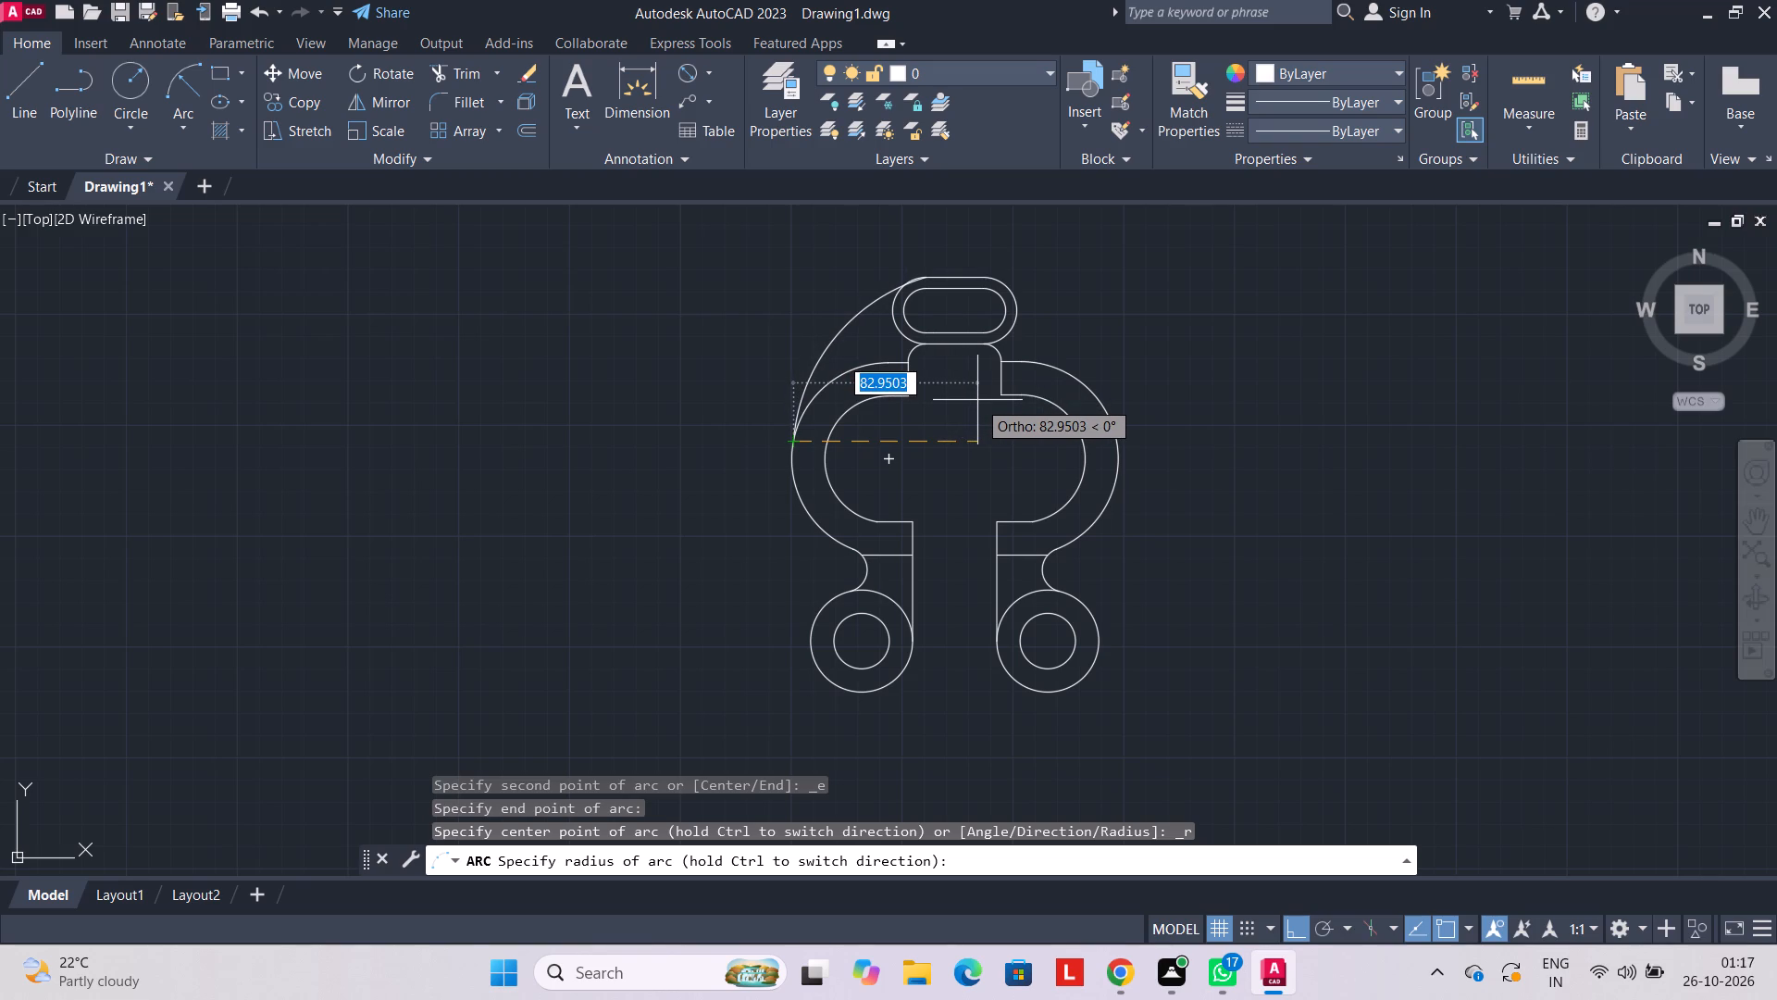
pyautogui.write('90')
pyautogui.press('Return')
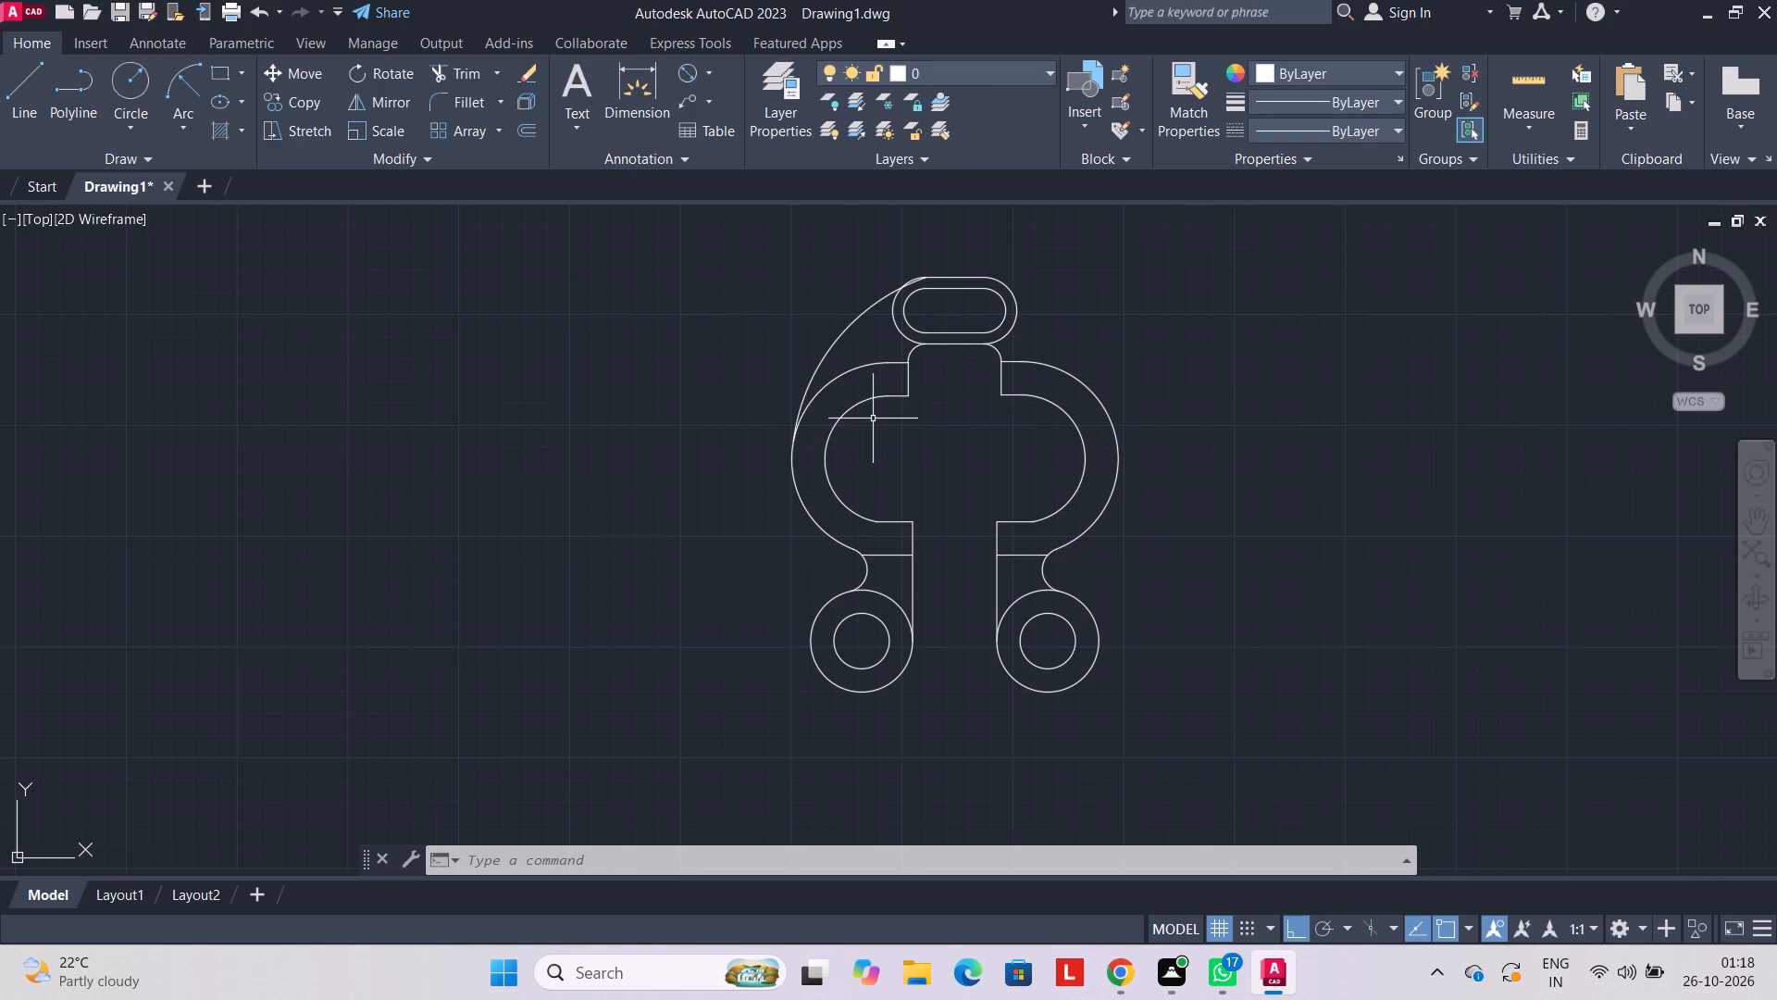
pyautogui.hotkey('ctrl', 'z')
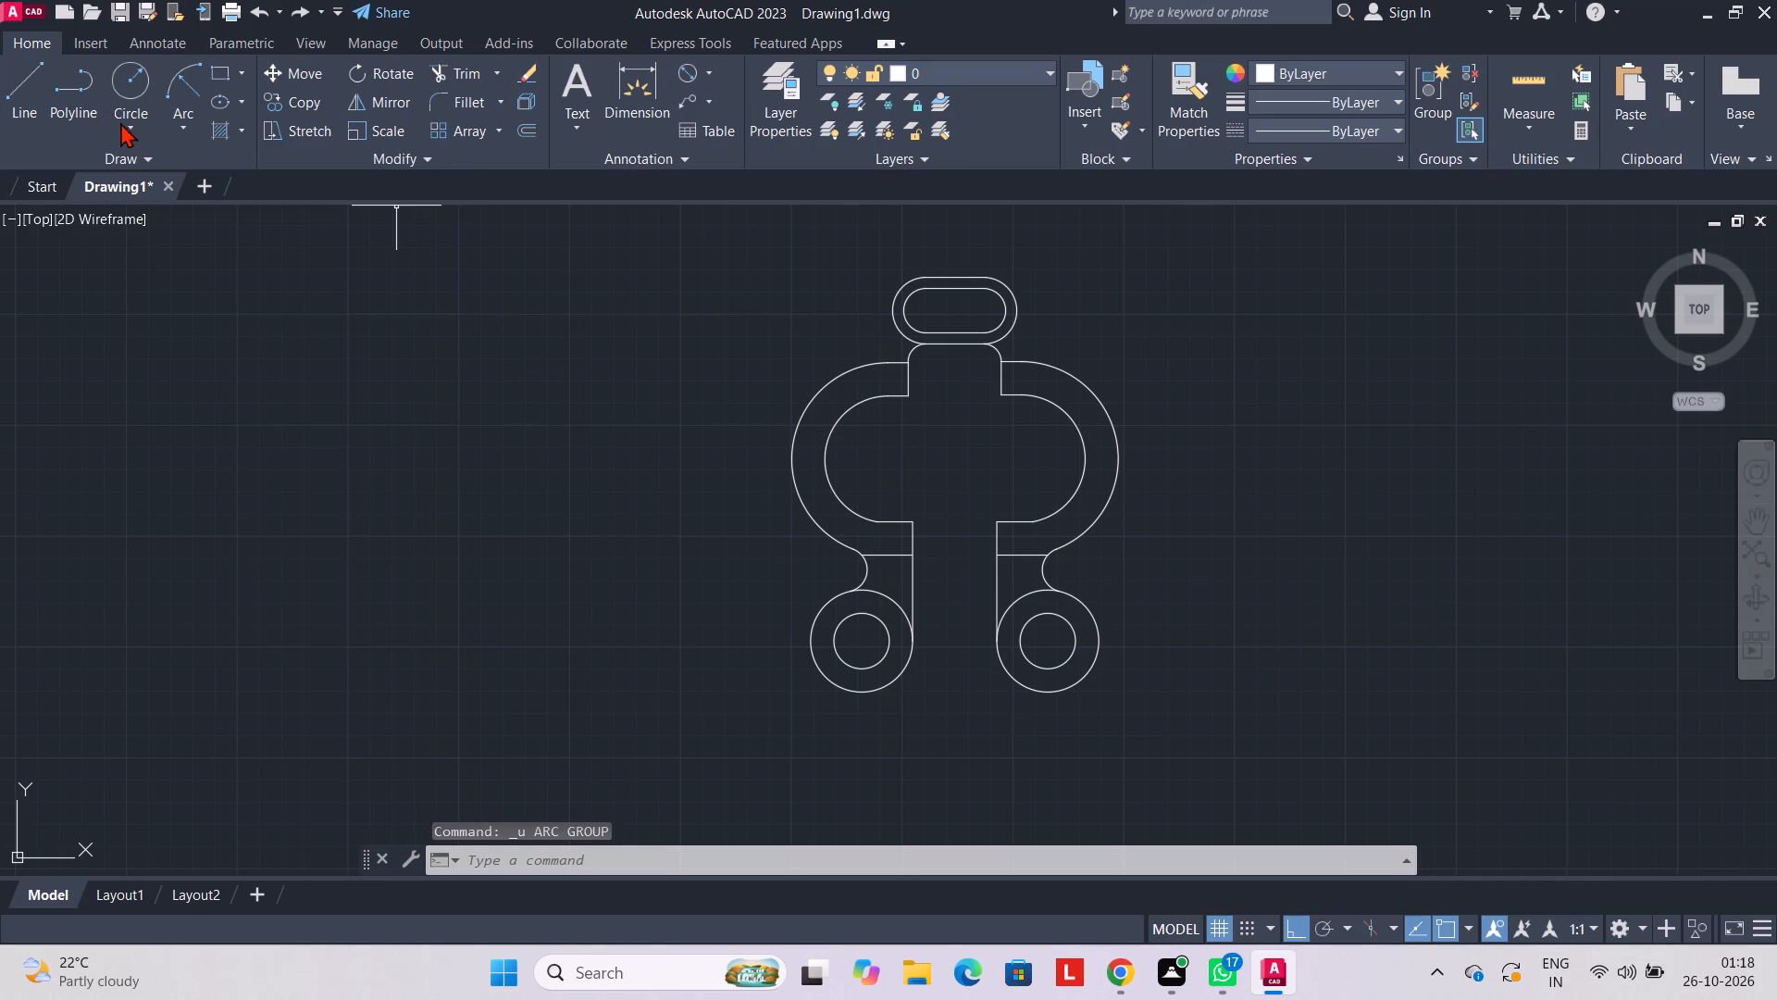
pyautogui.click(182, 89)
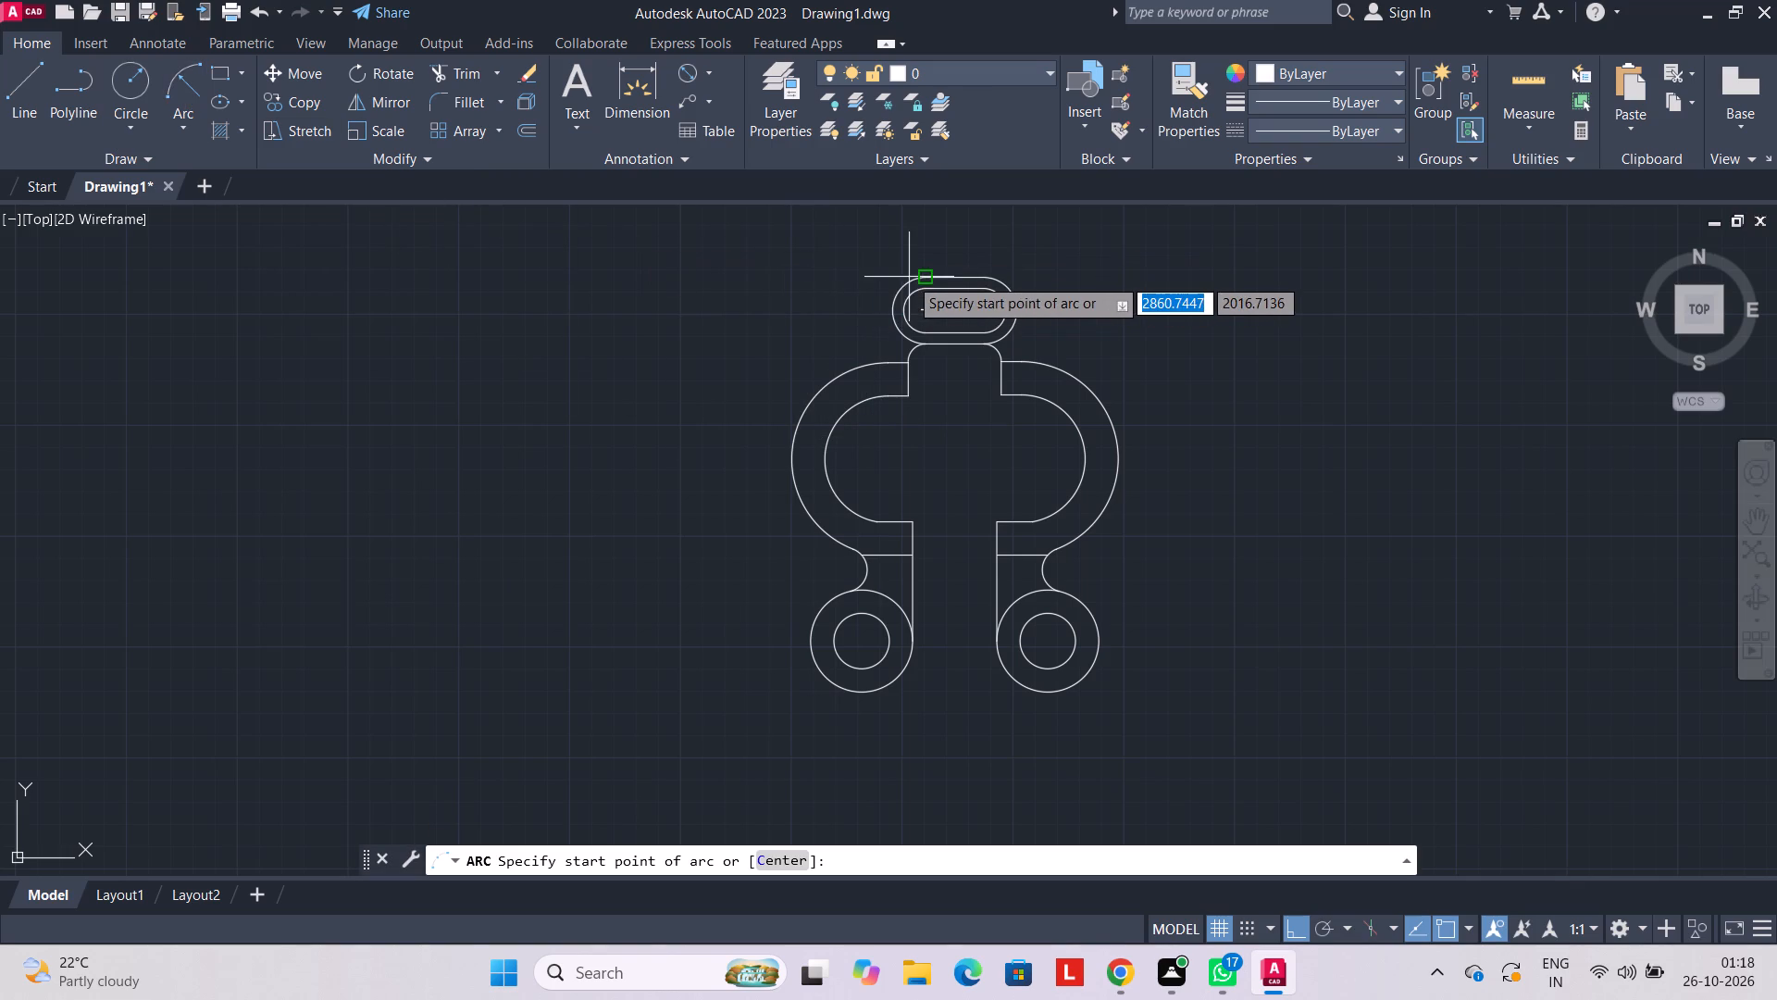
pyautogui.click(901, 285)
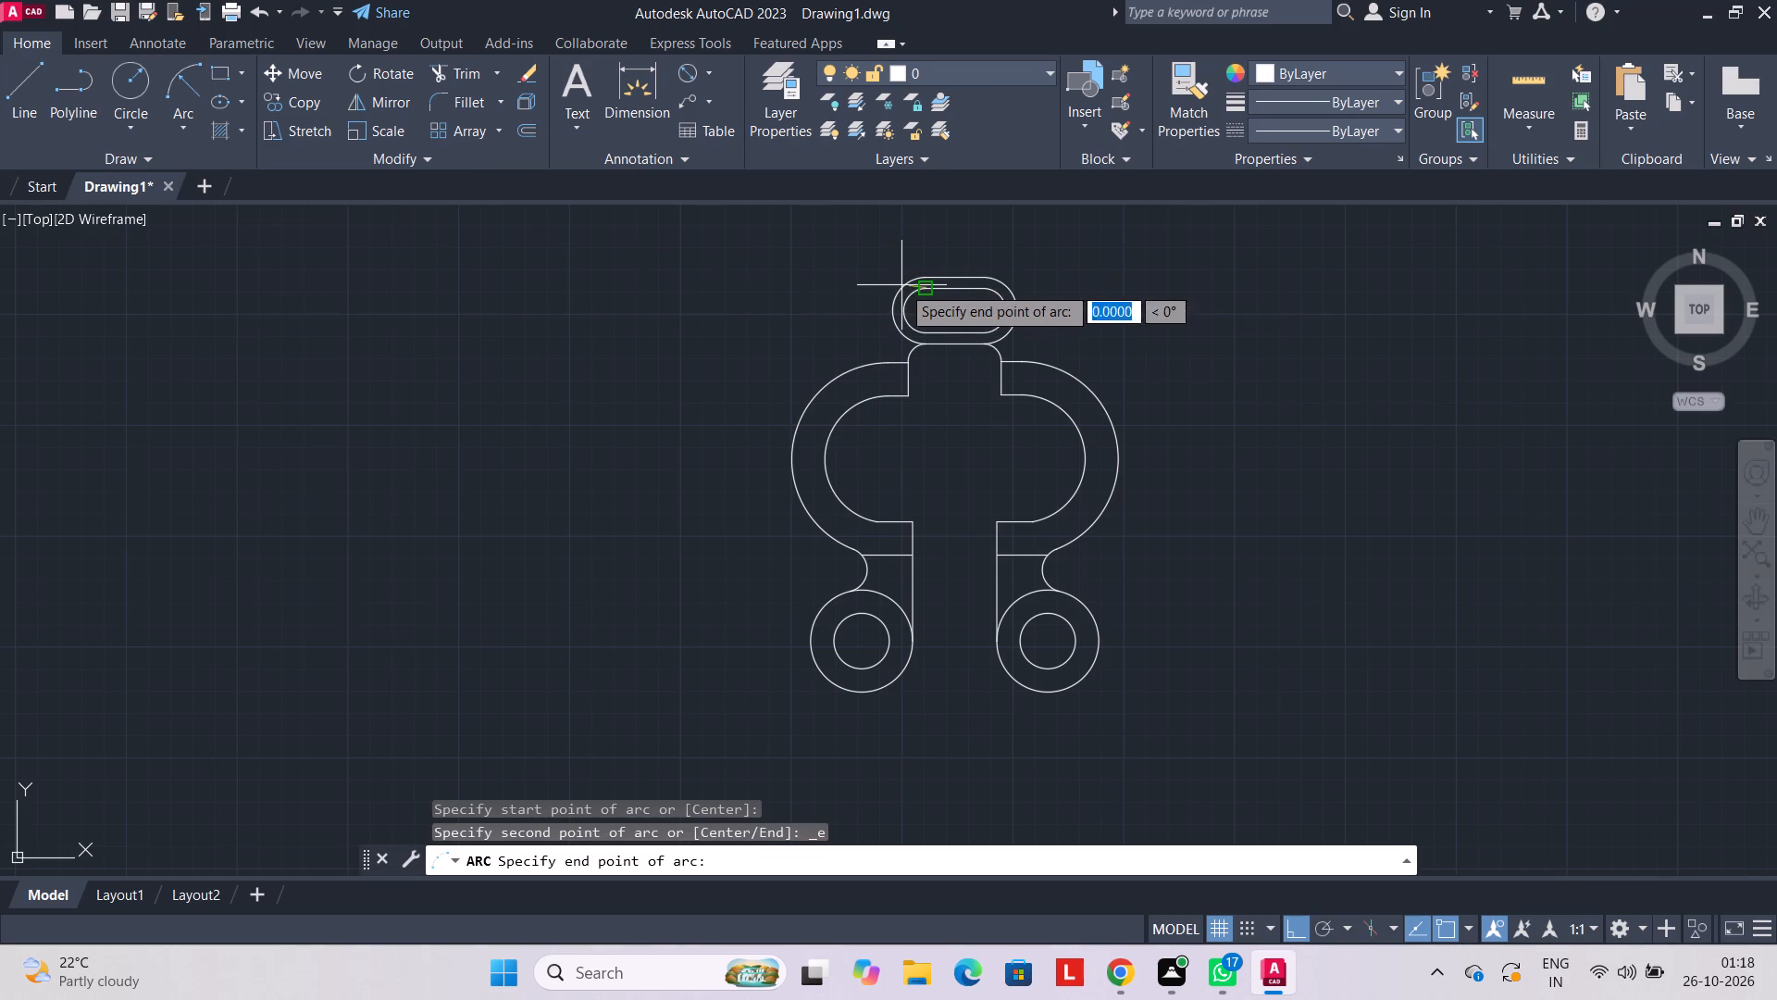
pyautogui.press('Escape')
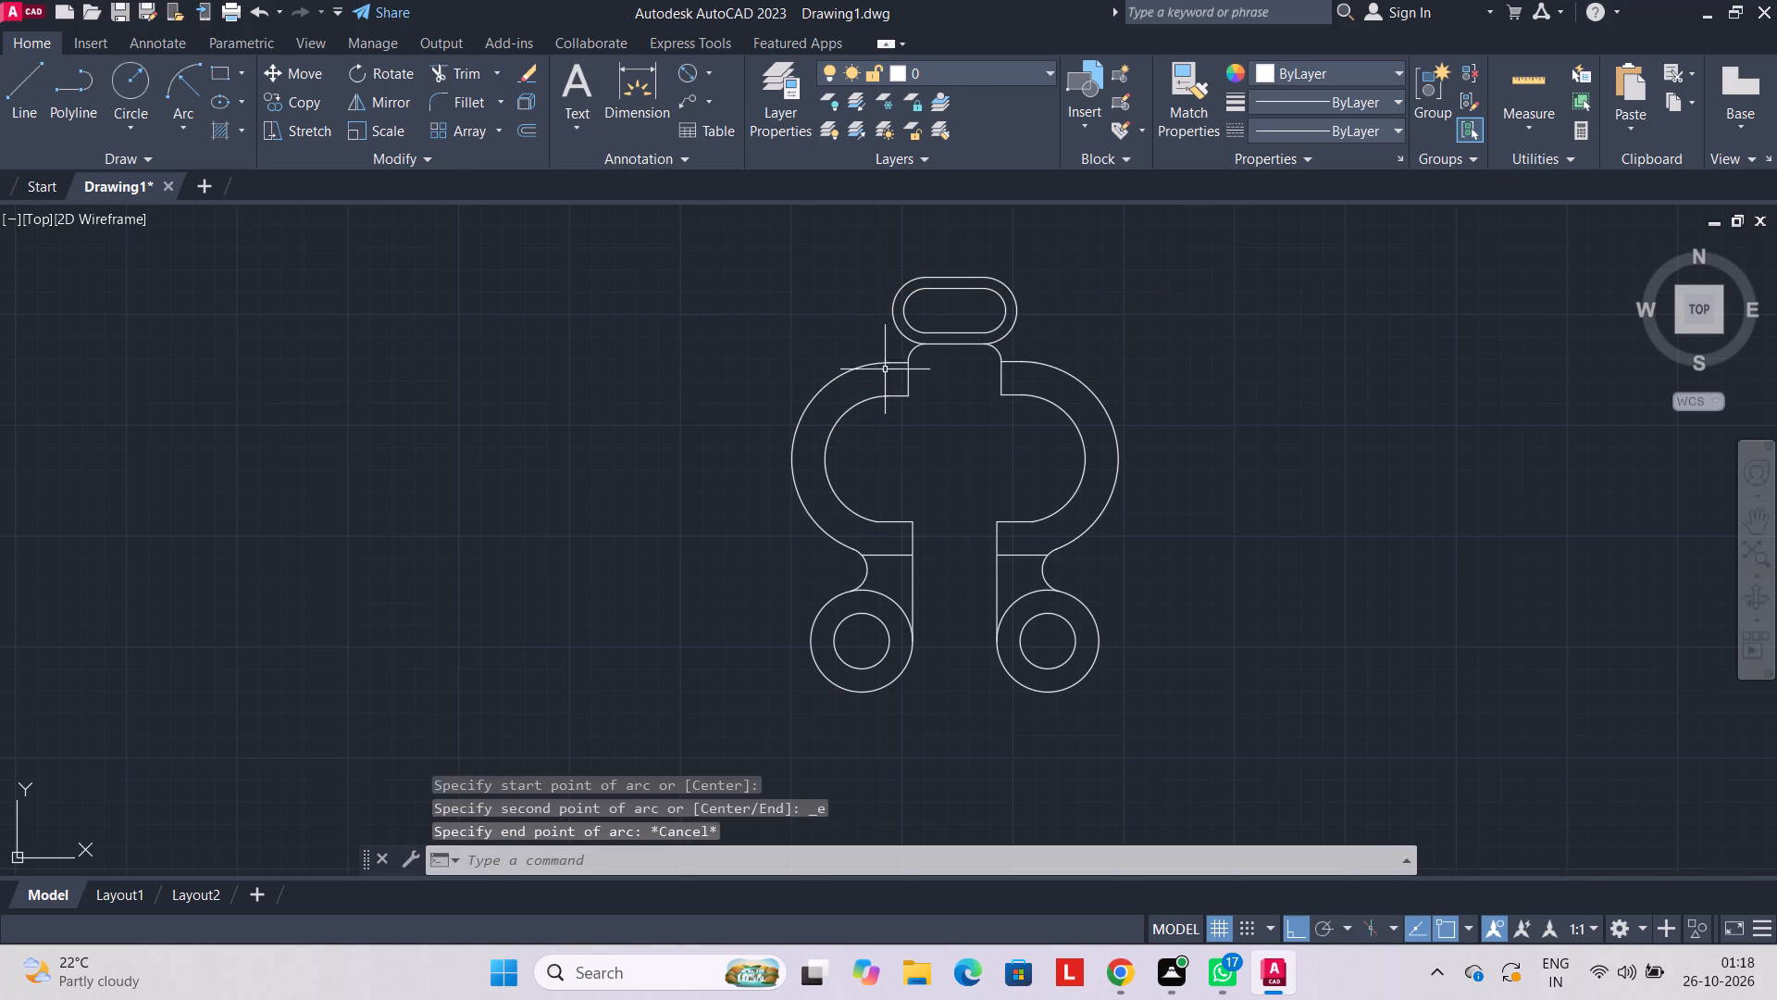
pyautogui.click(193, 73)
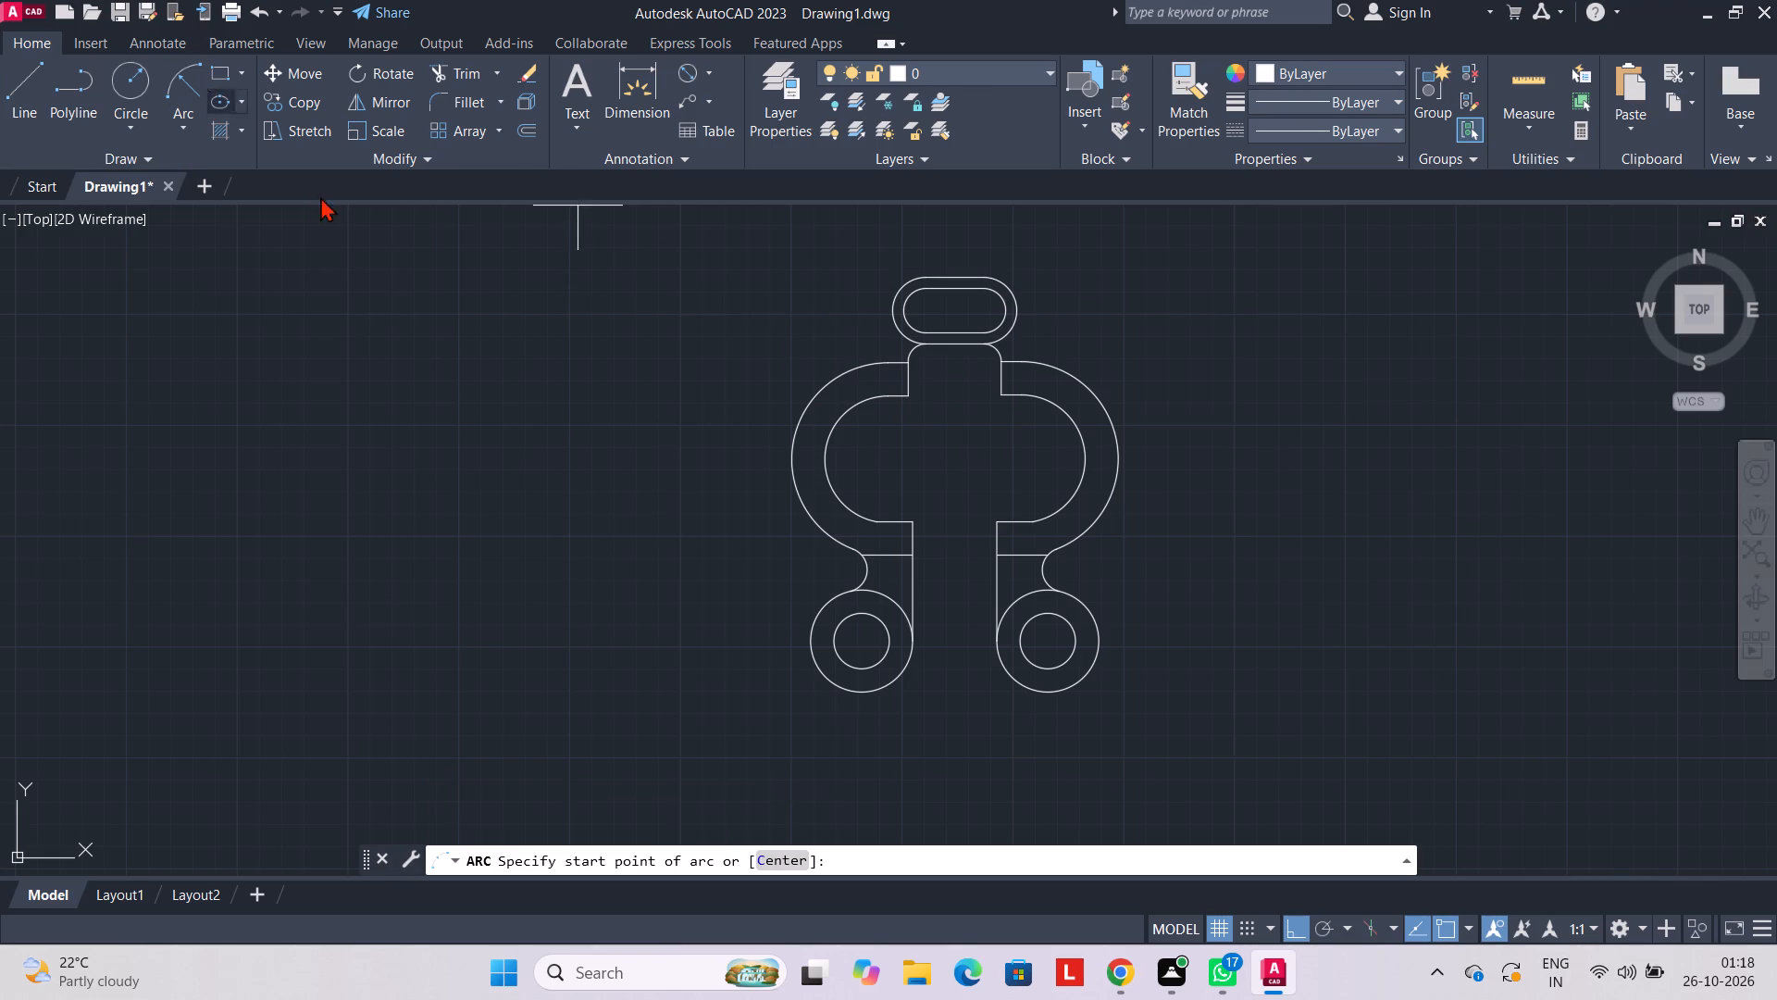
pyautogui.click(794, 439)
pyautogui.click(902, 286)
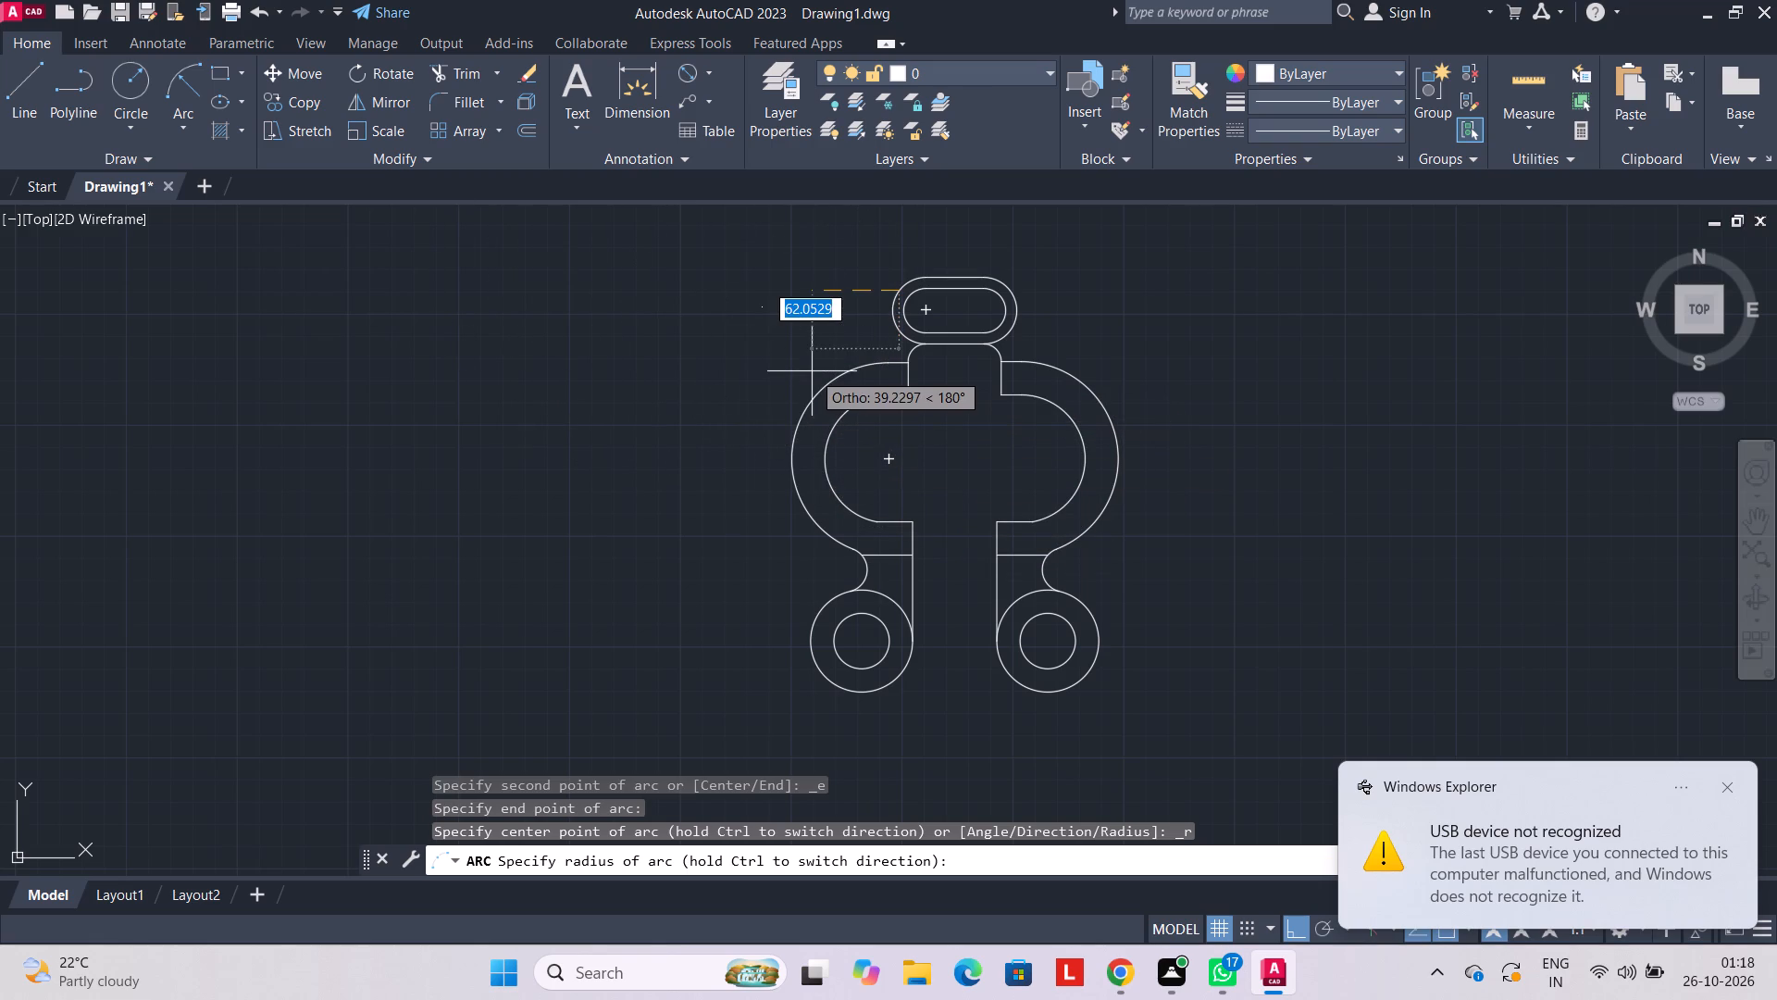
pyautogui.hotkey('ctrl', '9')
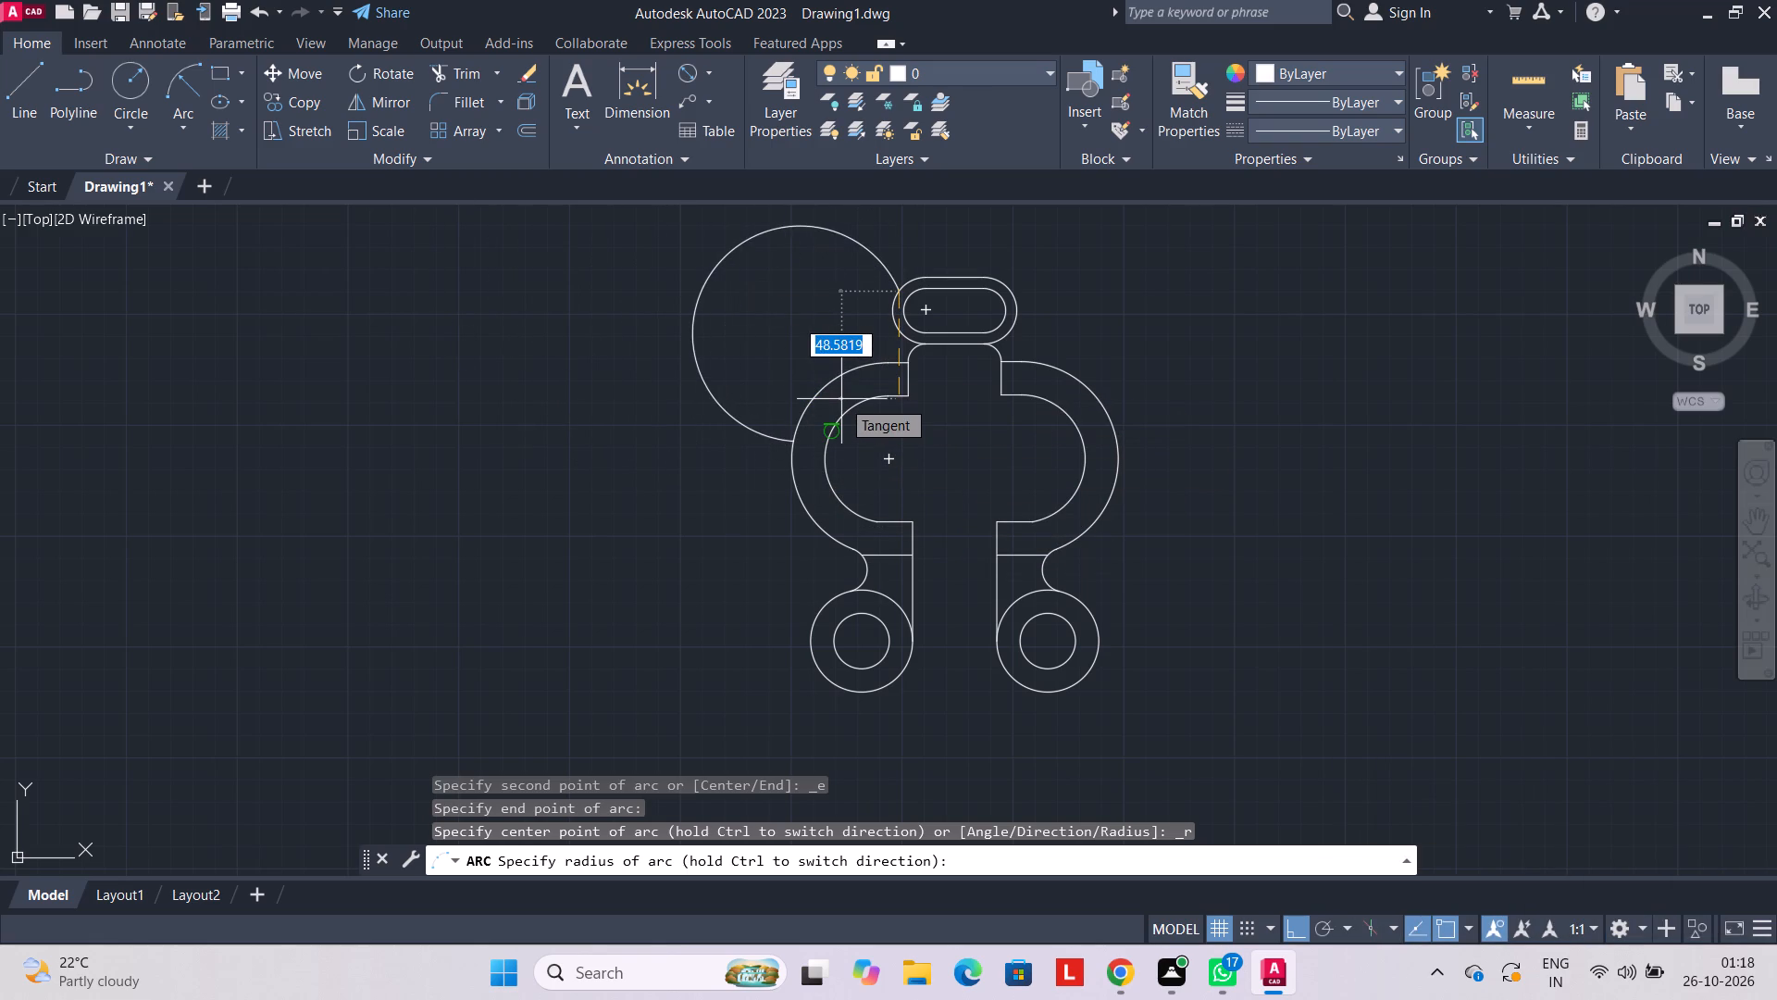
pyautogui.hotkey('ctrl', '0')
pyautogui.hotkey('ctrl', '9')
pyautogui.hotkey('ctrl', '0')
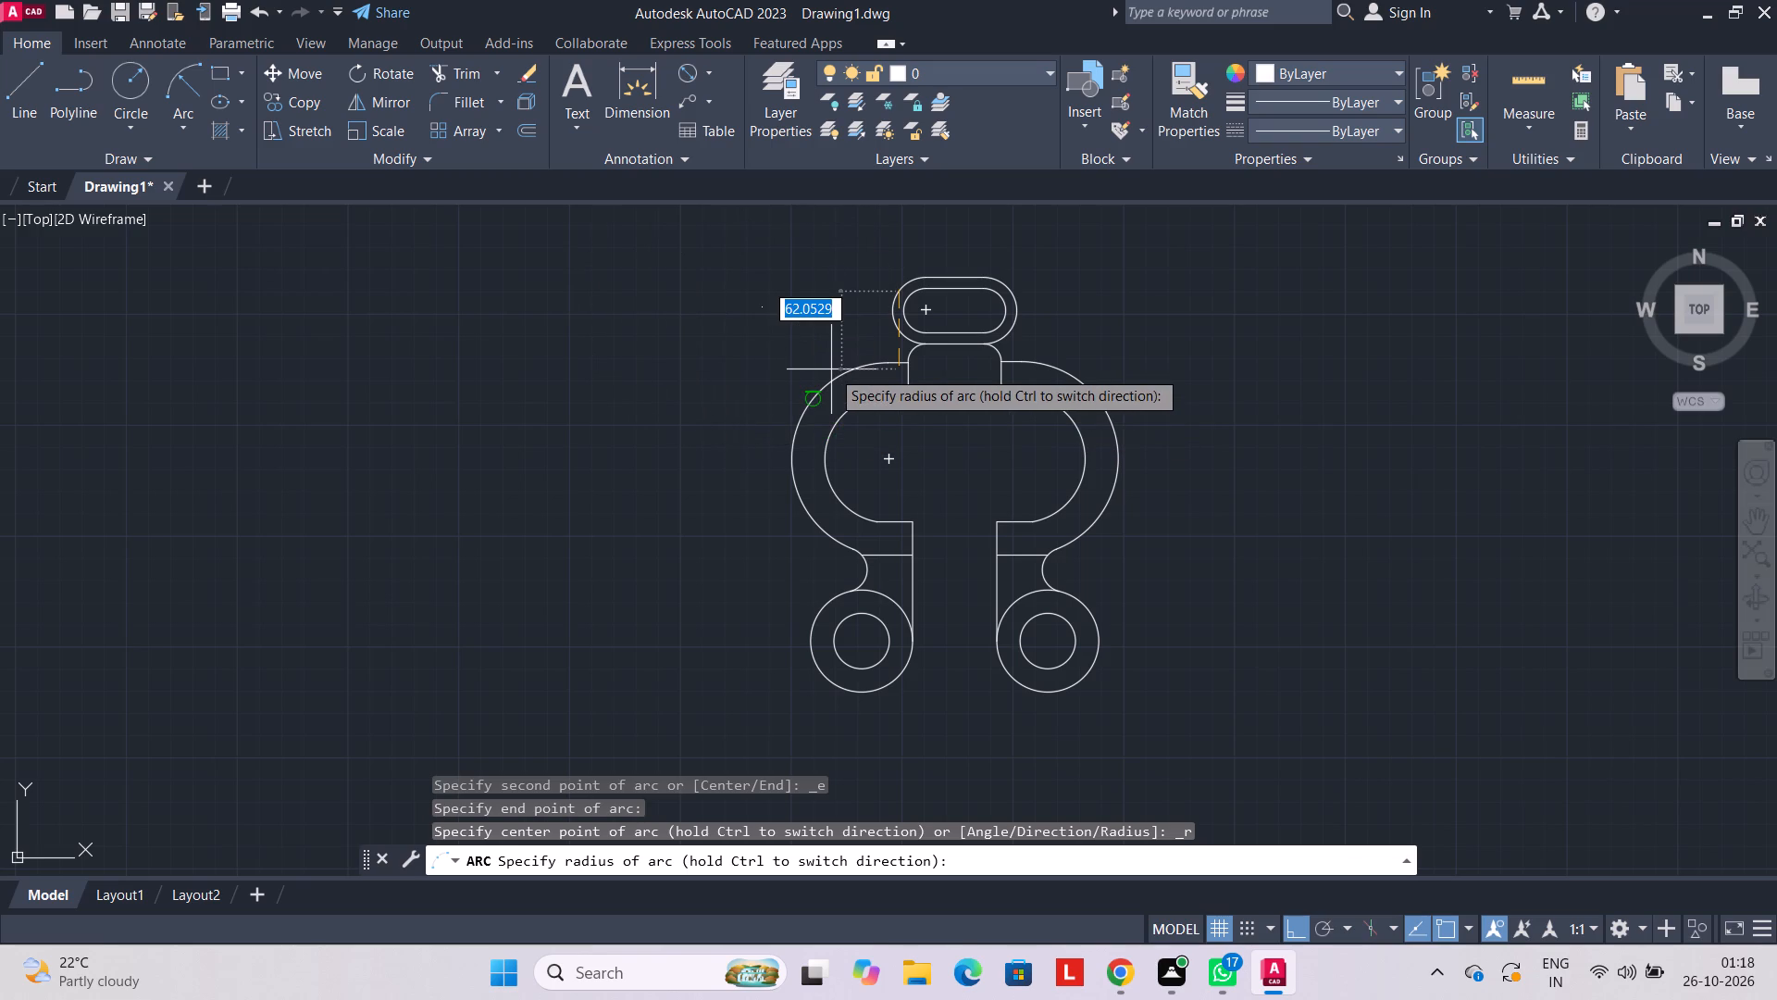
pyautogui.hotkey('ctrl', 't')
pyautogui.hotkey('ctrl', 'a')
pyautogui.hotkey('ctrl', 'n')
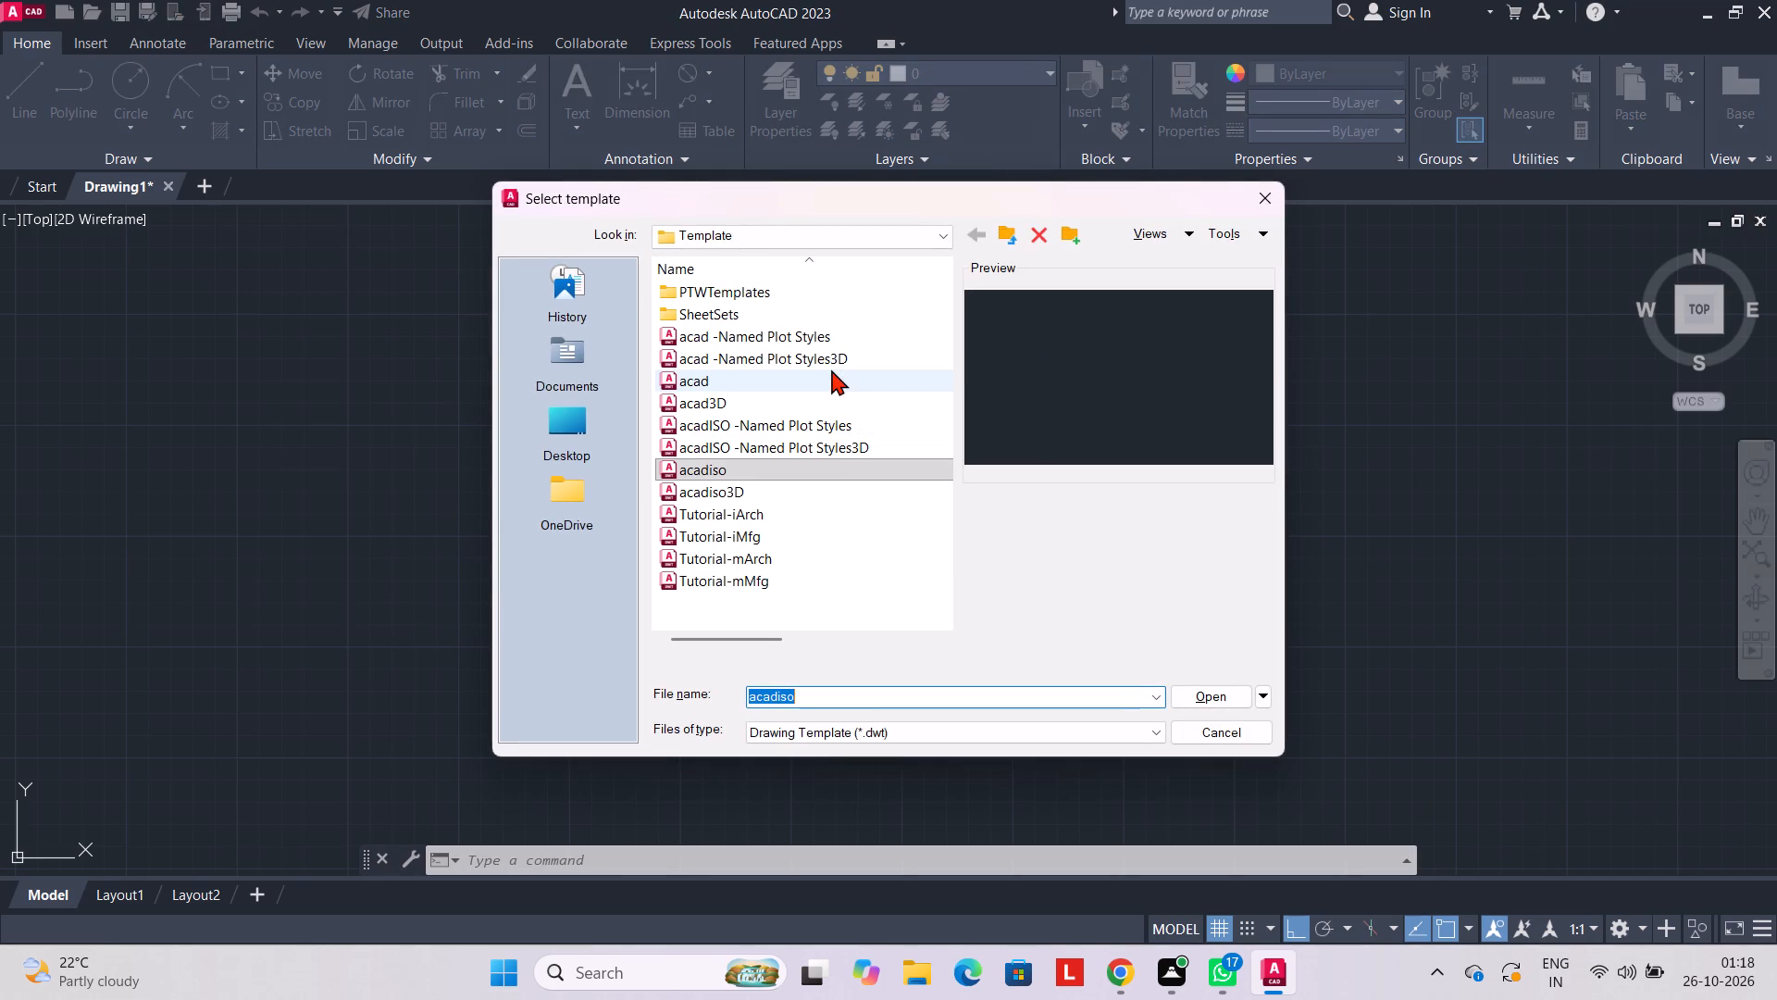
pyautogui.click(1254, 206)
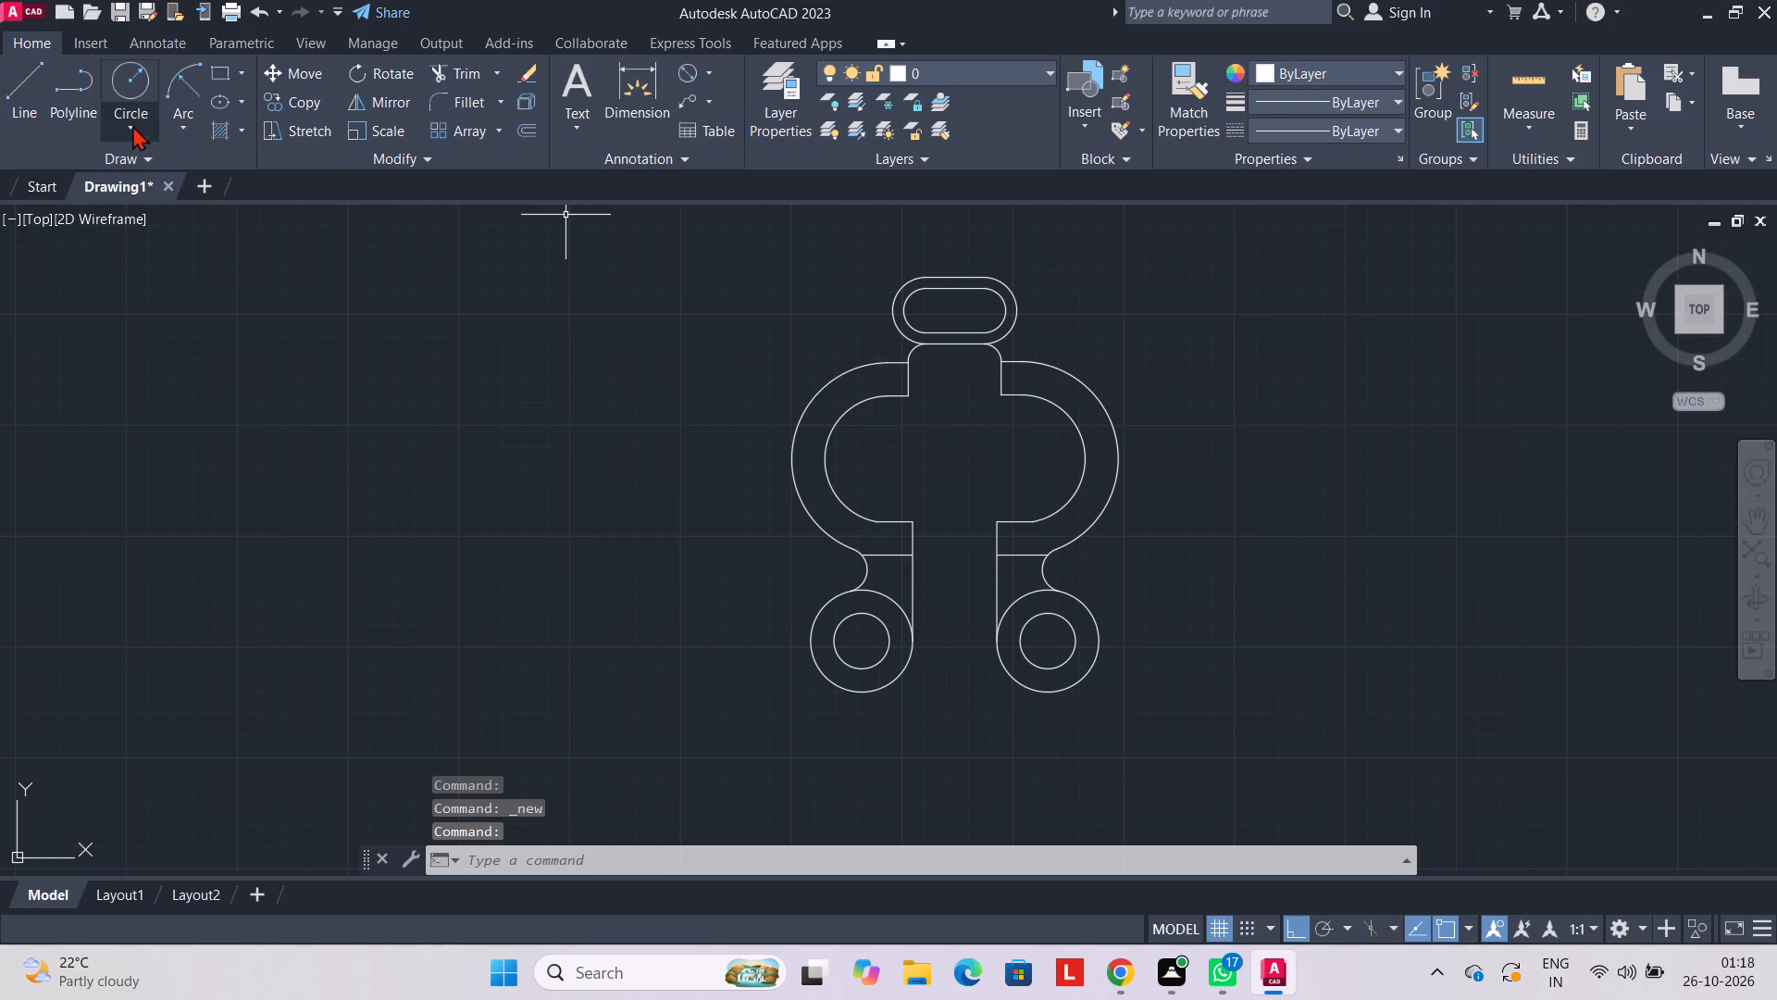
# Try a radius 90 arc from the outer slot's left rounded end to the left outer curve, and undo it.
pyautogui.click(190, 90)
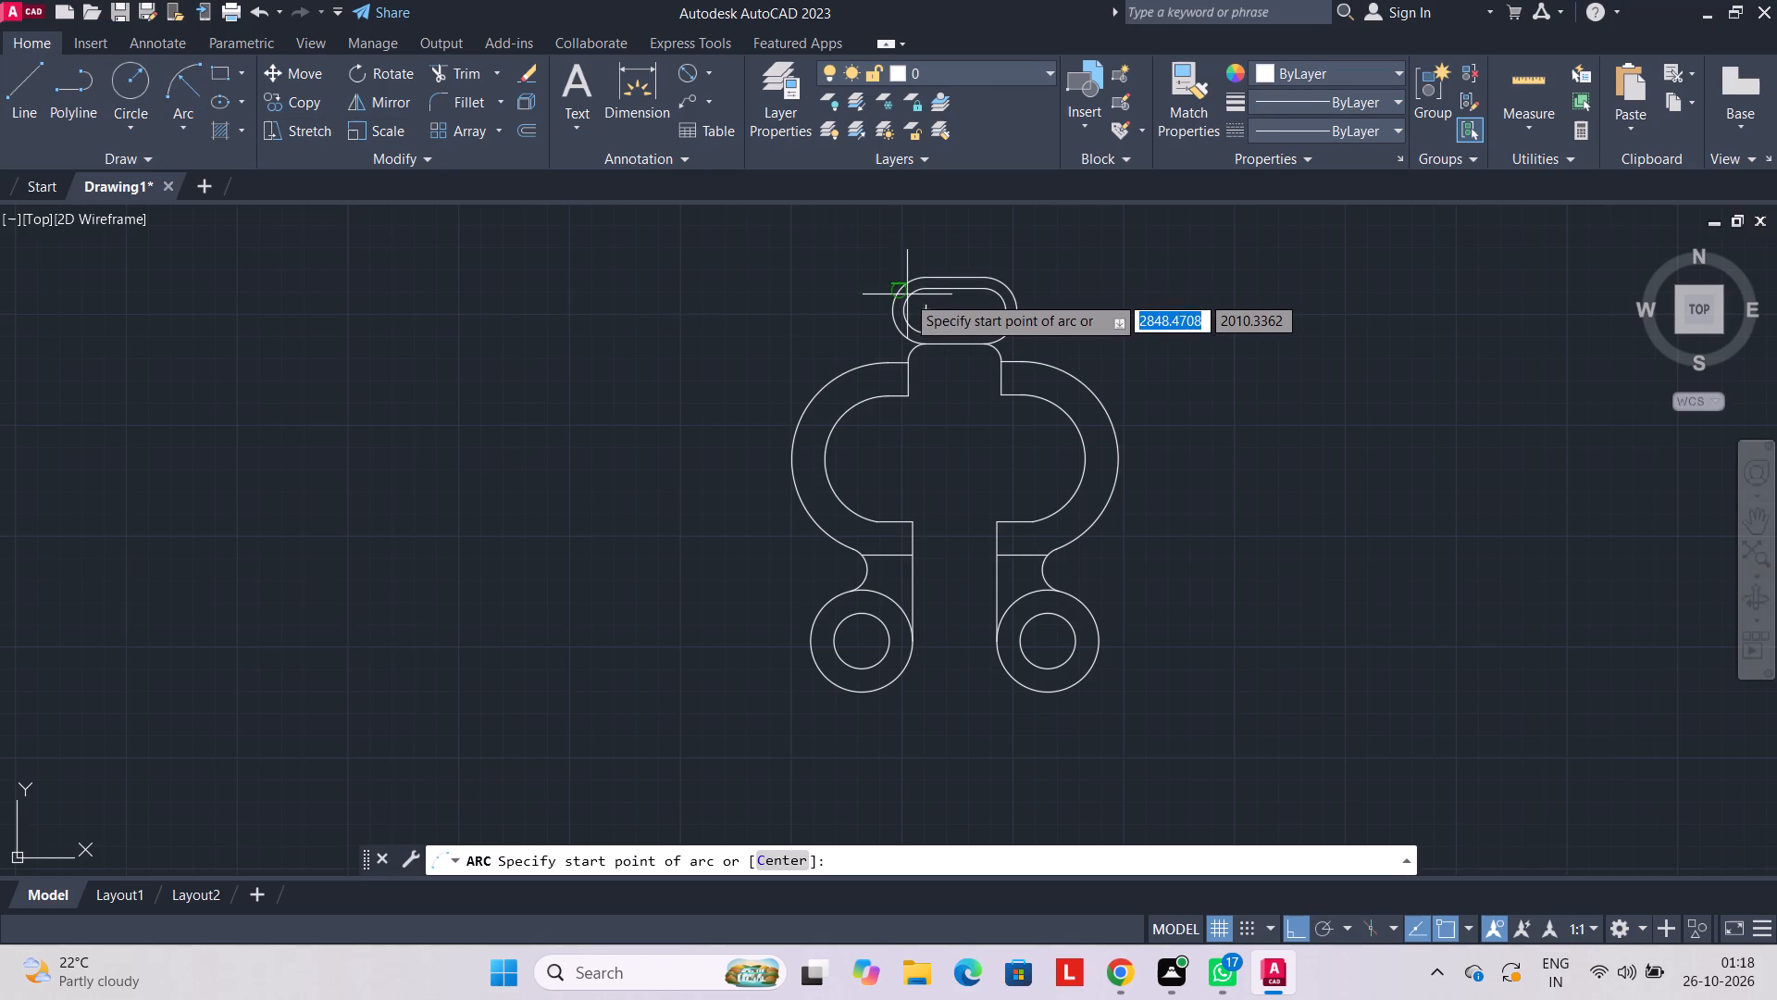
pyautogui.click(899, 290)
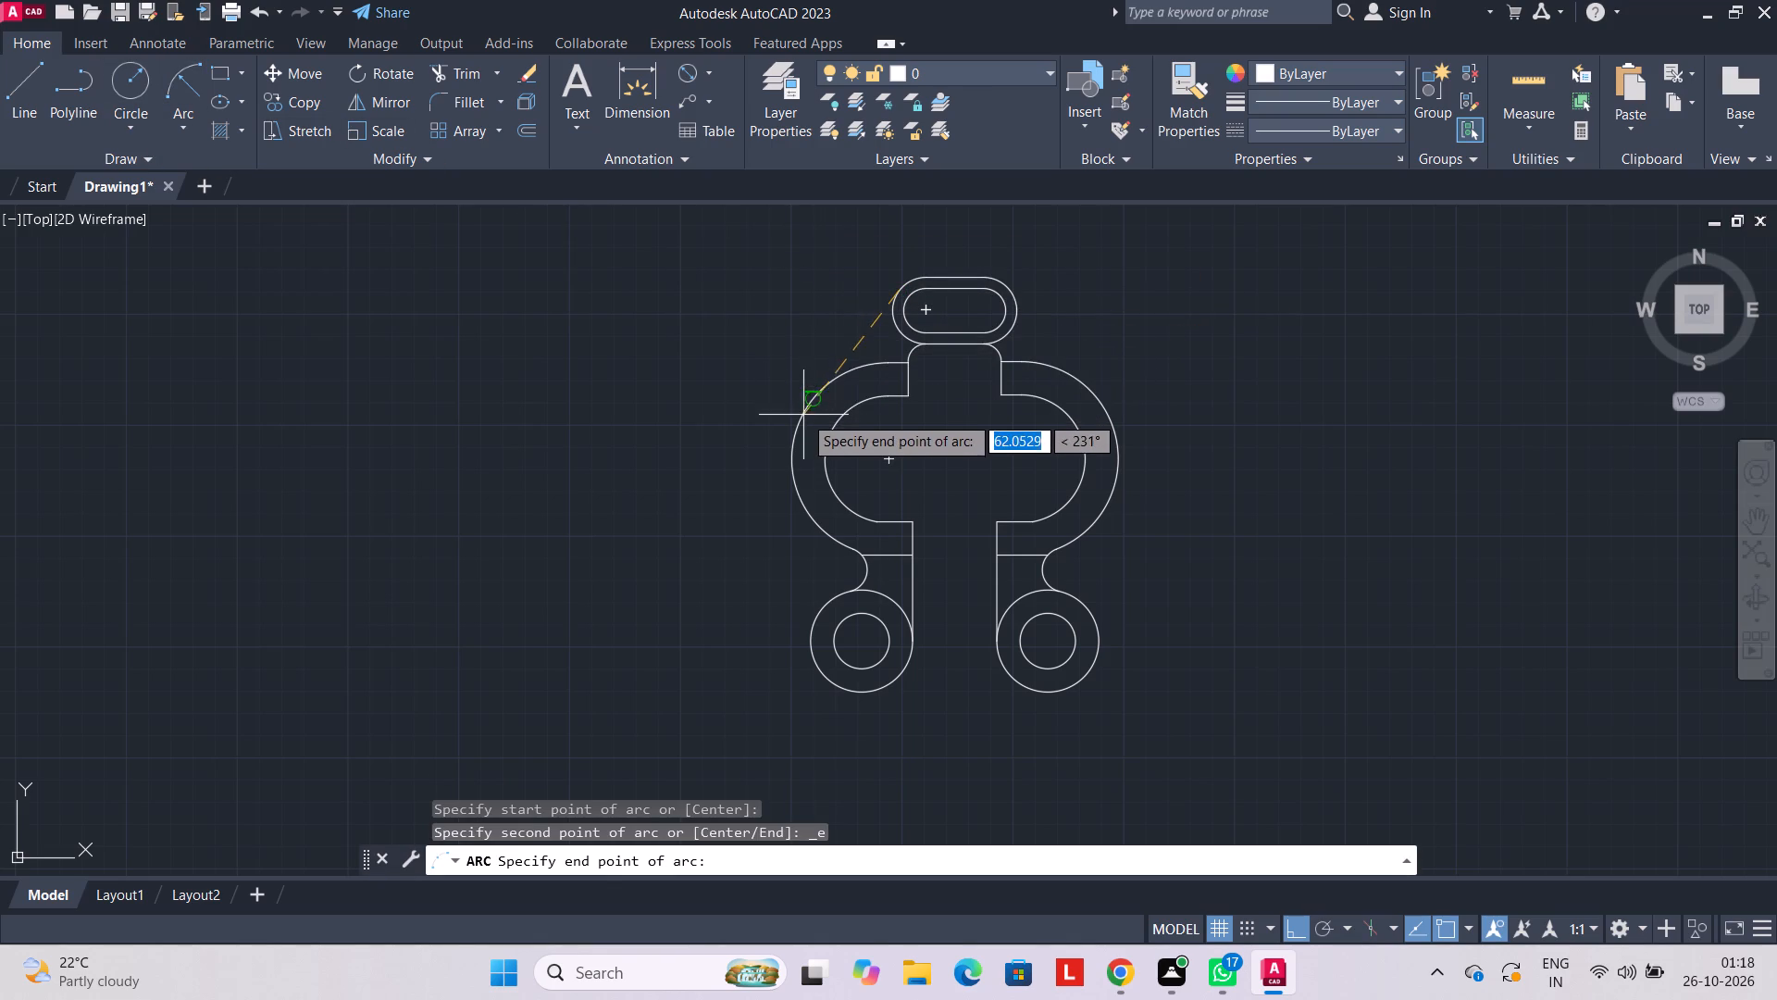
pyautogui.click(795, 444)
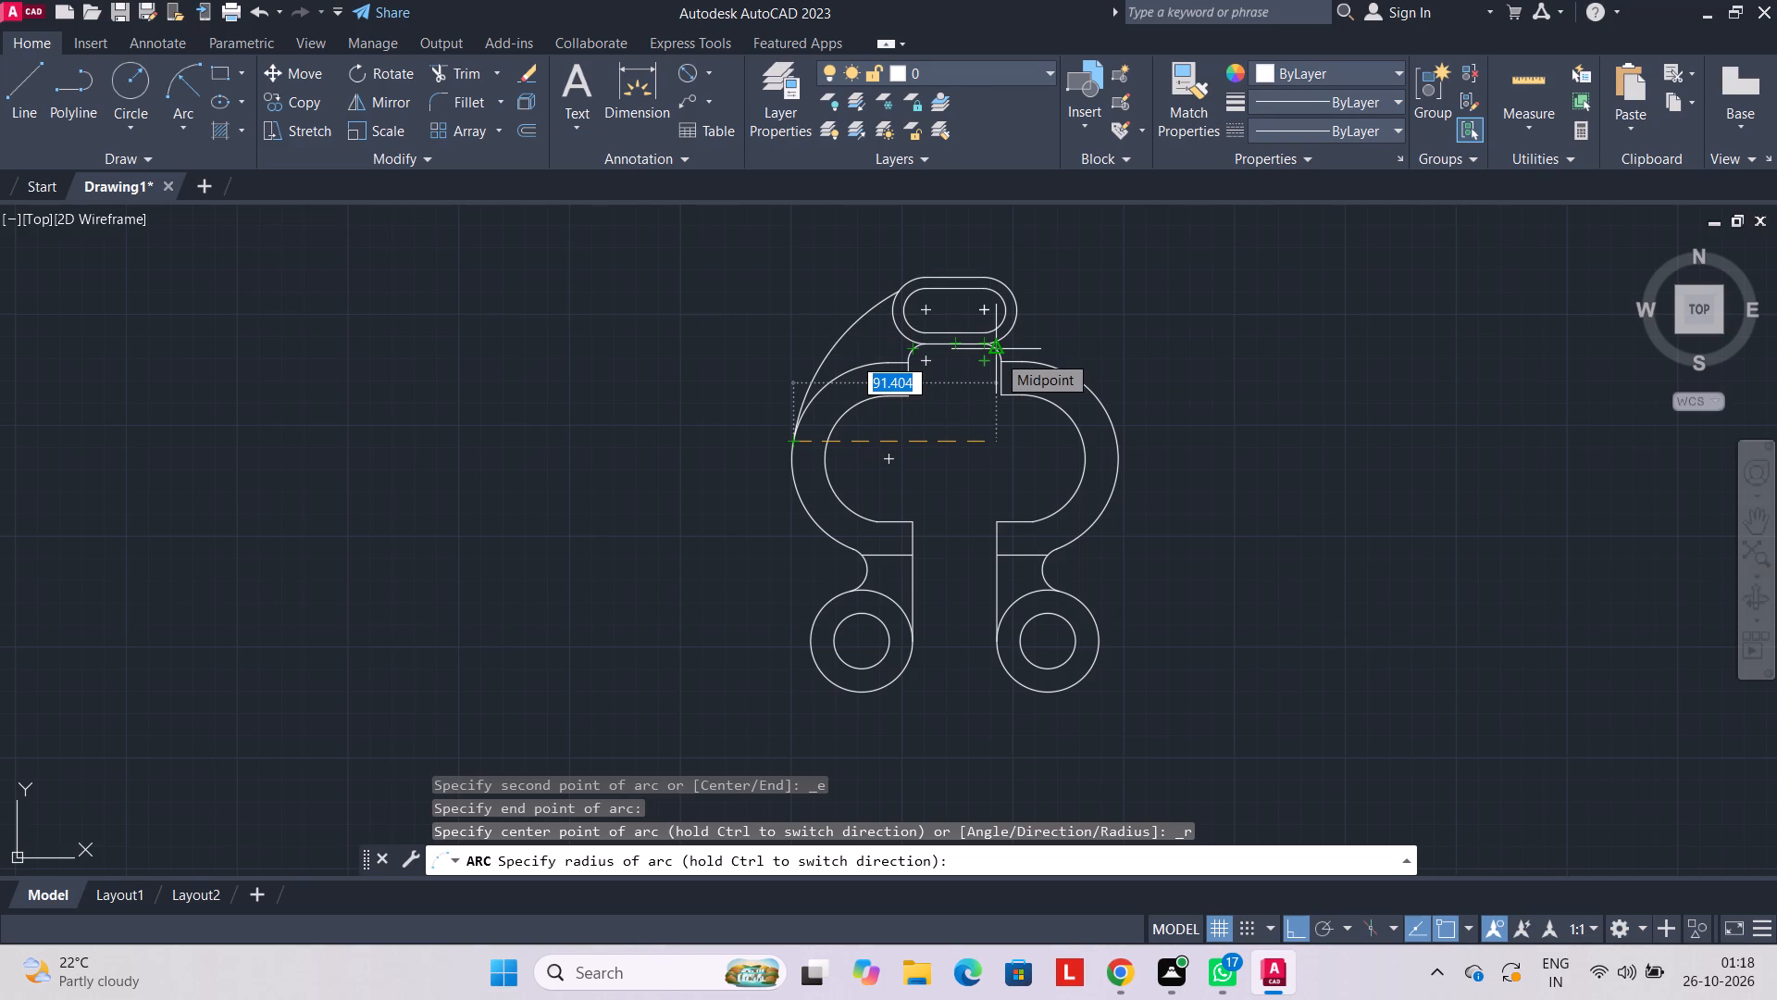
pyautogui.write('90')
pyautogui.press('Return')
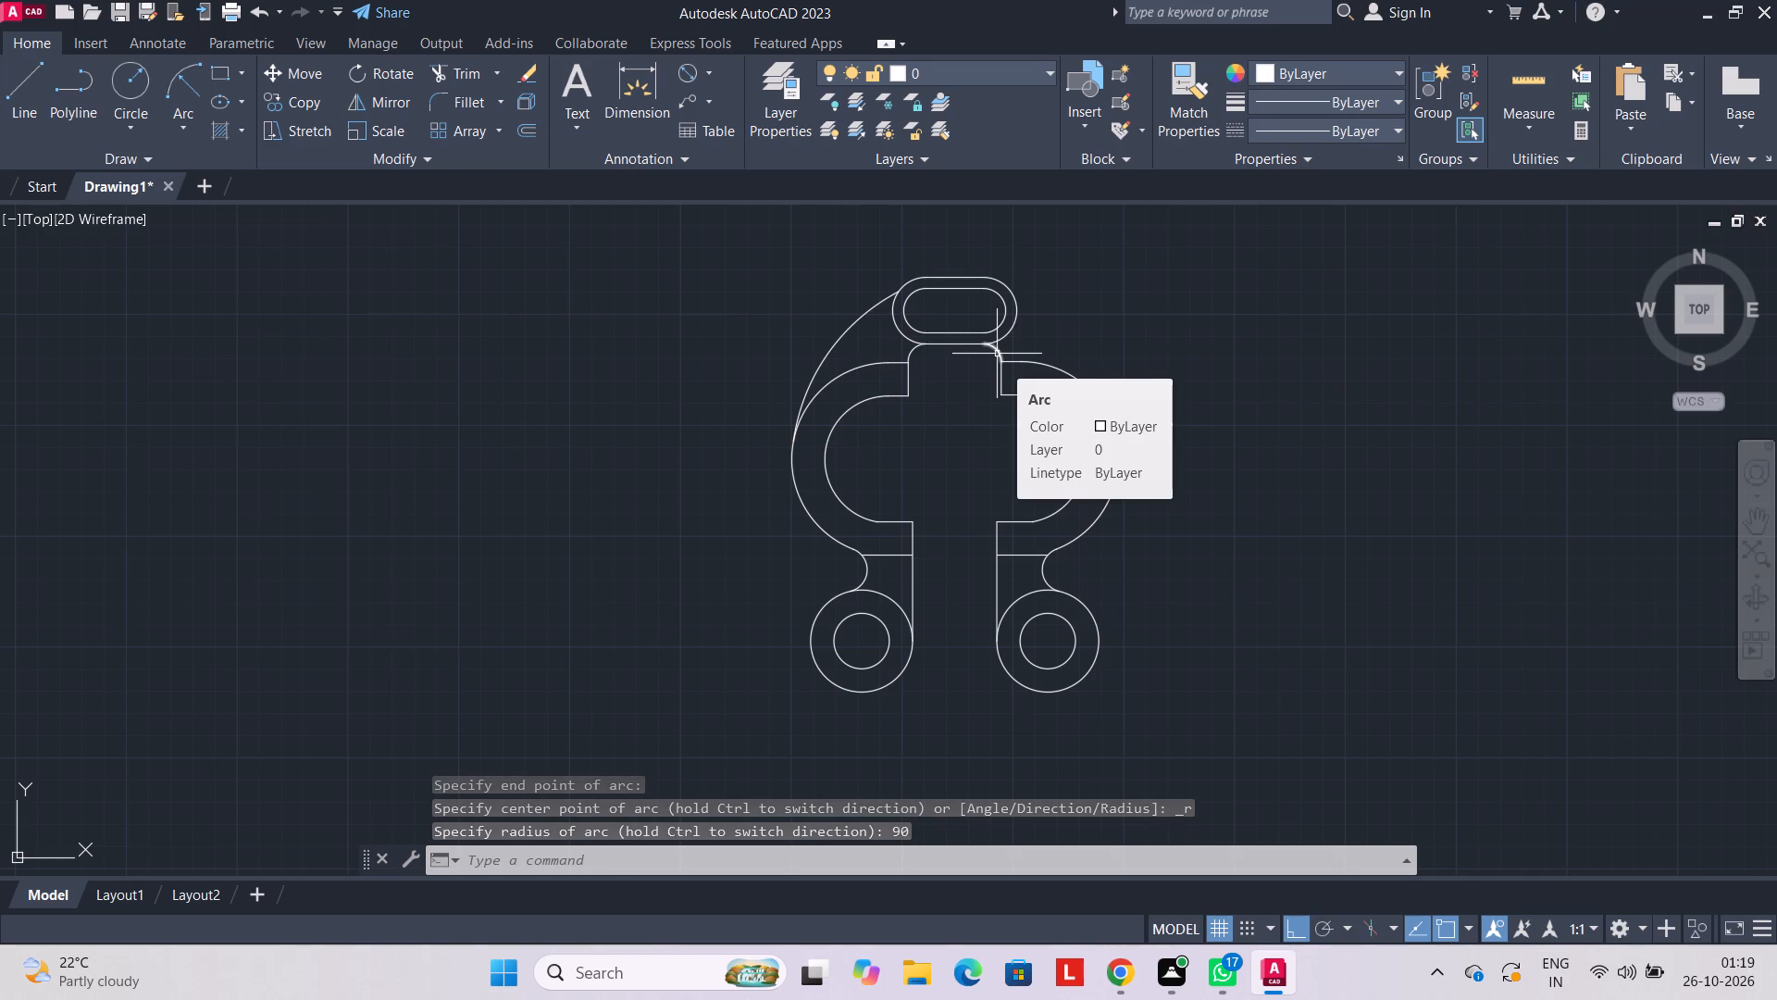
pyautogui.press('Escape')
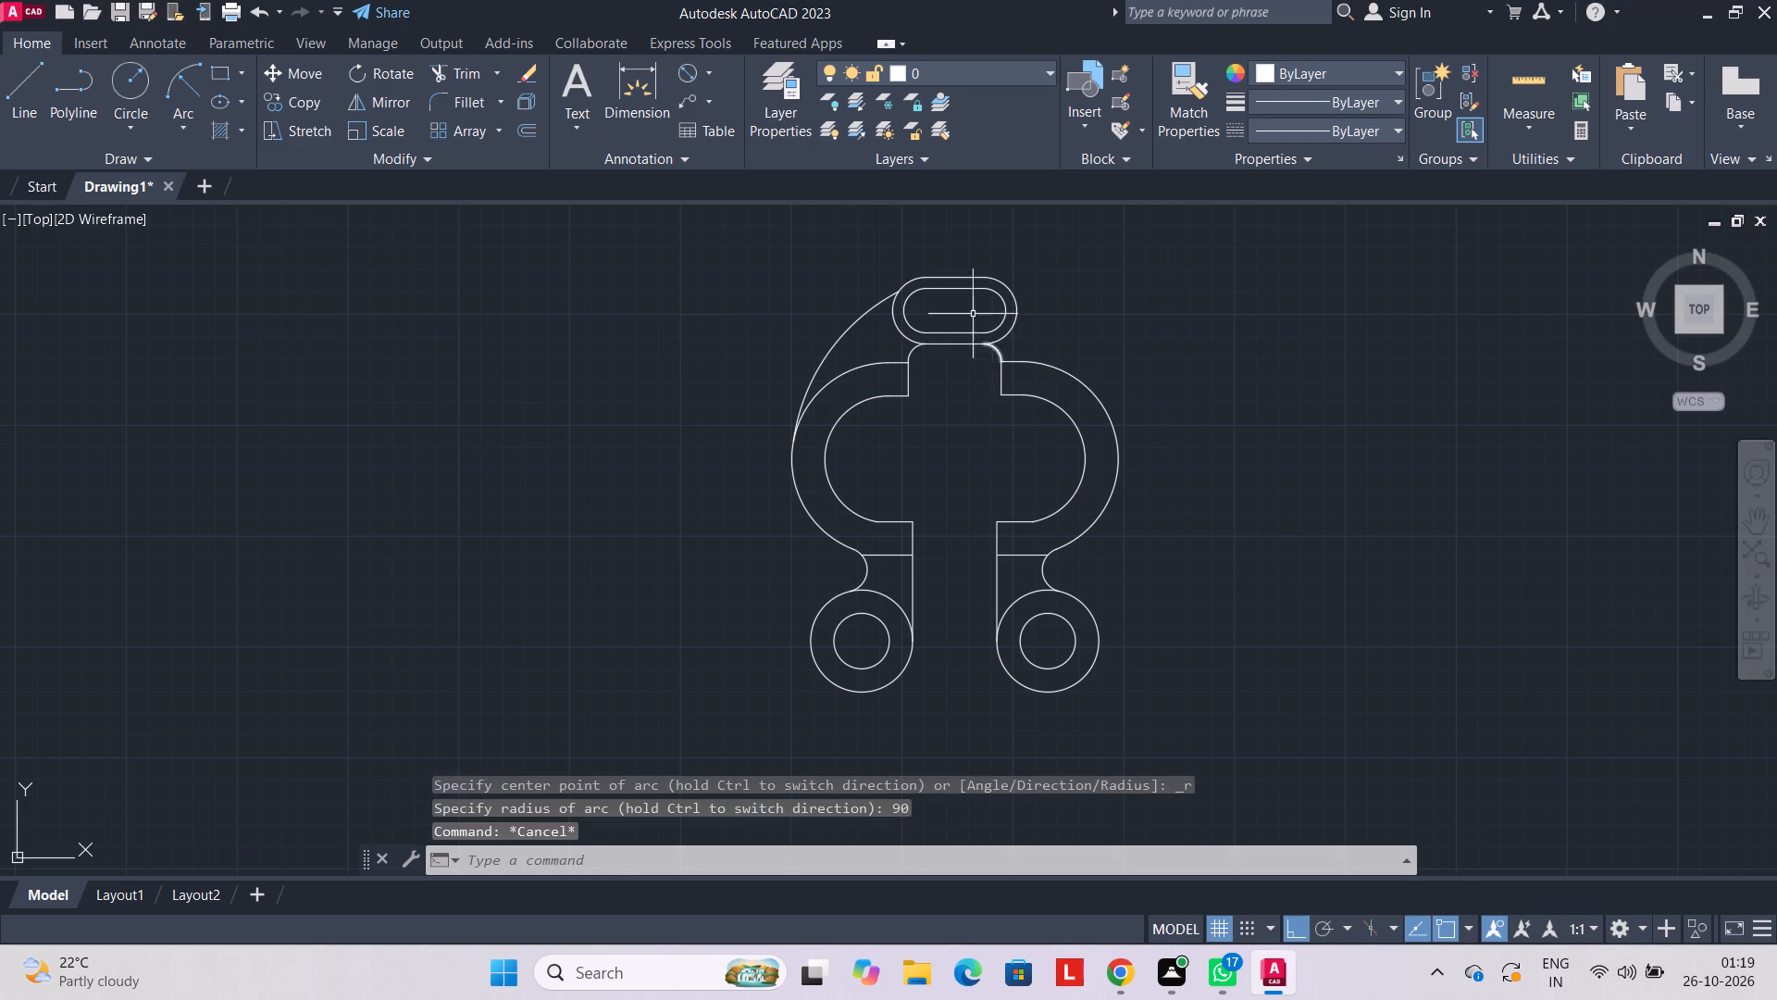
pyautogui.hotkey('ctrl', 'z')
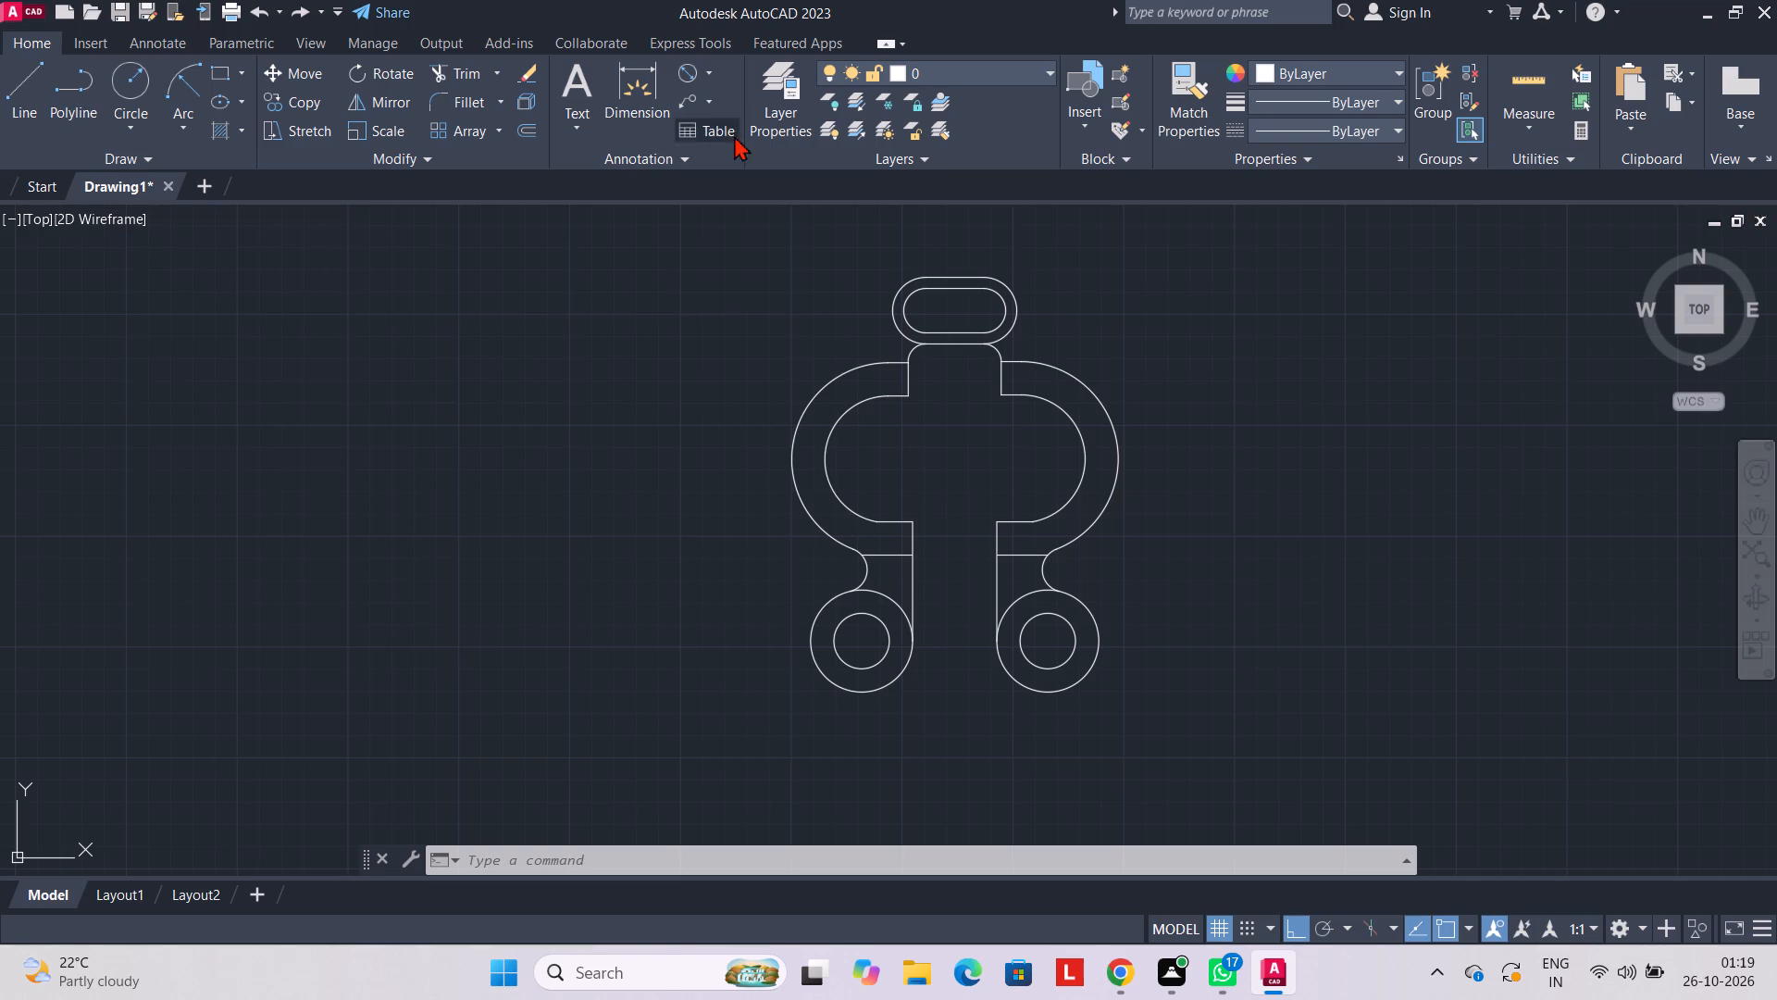
# Draw a Start, End, Radius arc from the outer slot's left rounded end to the left side of the left outer curve.
pyautogui.click(189, 72)
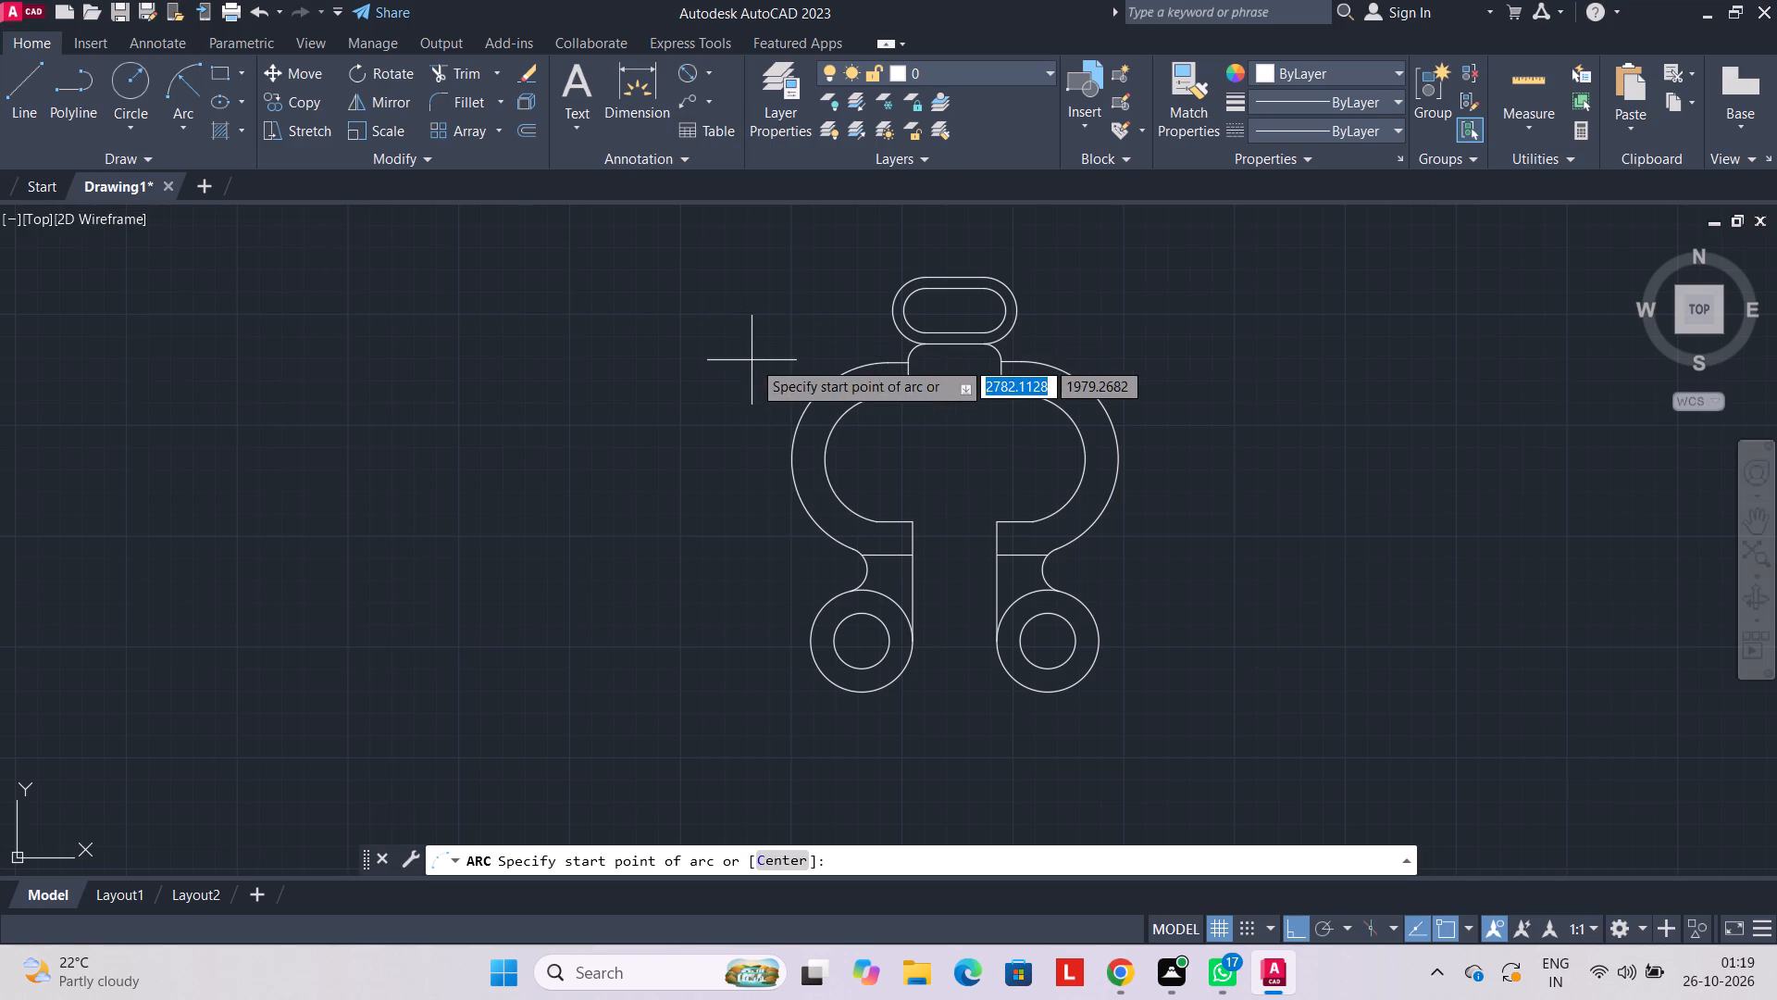
pyautogui.click(903, 288)
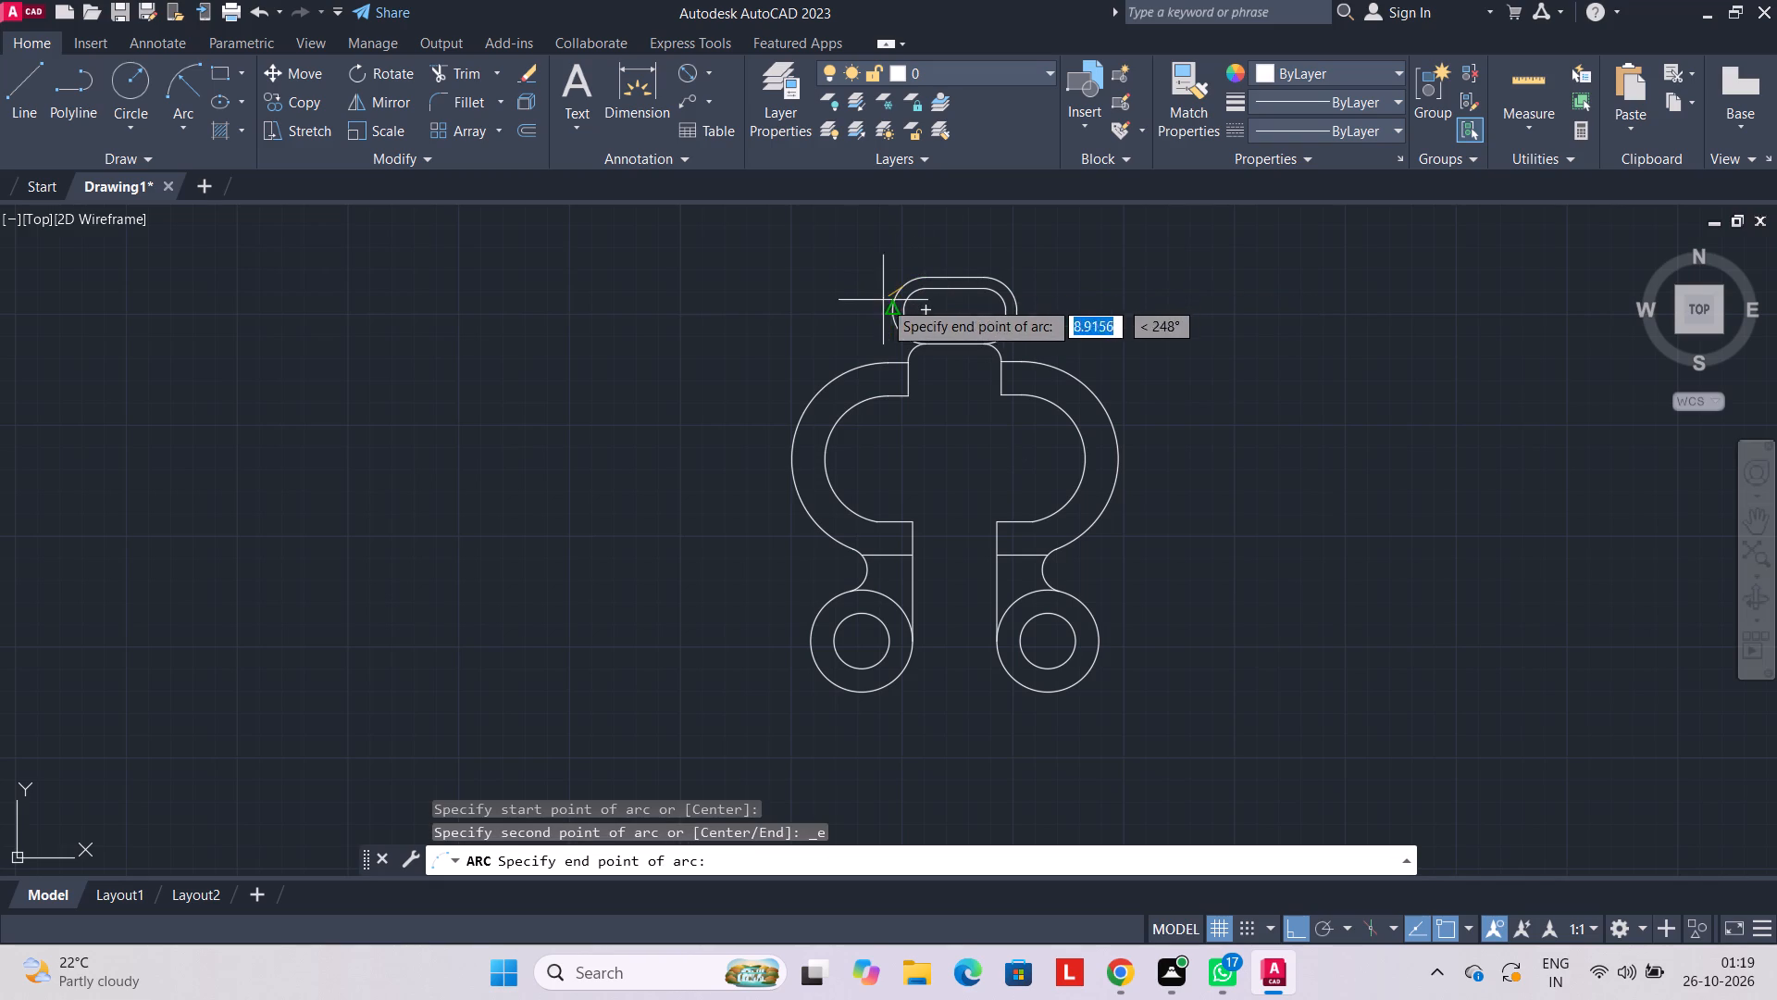
pyautogui.click(796, 435)
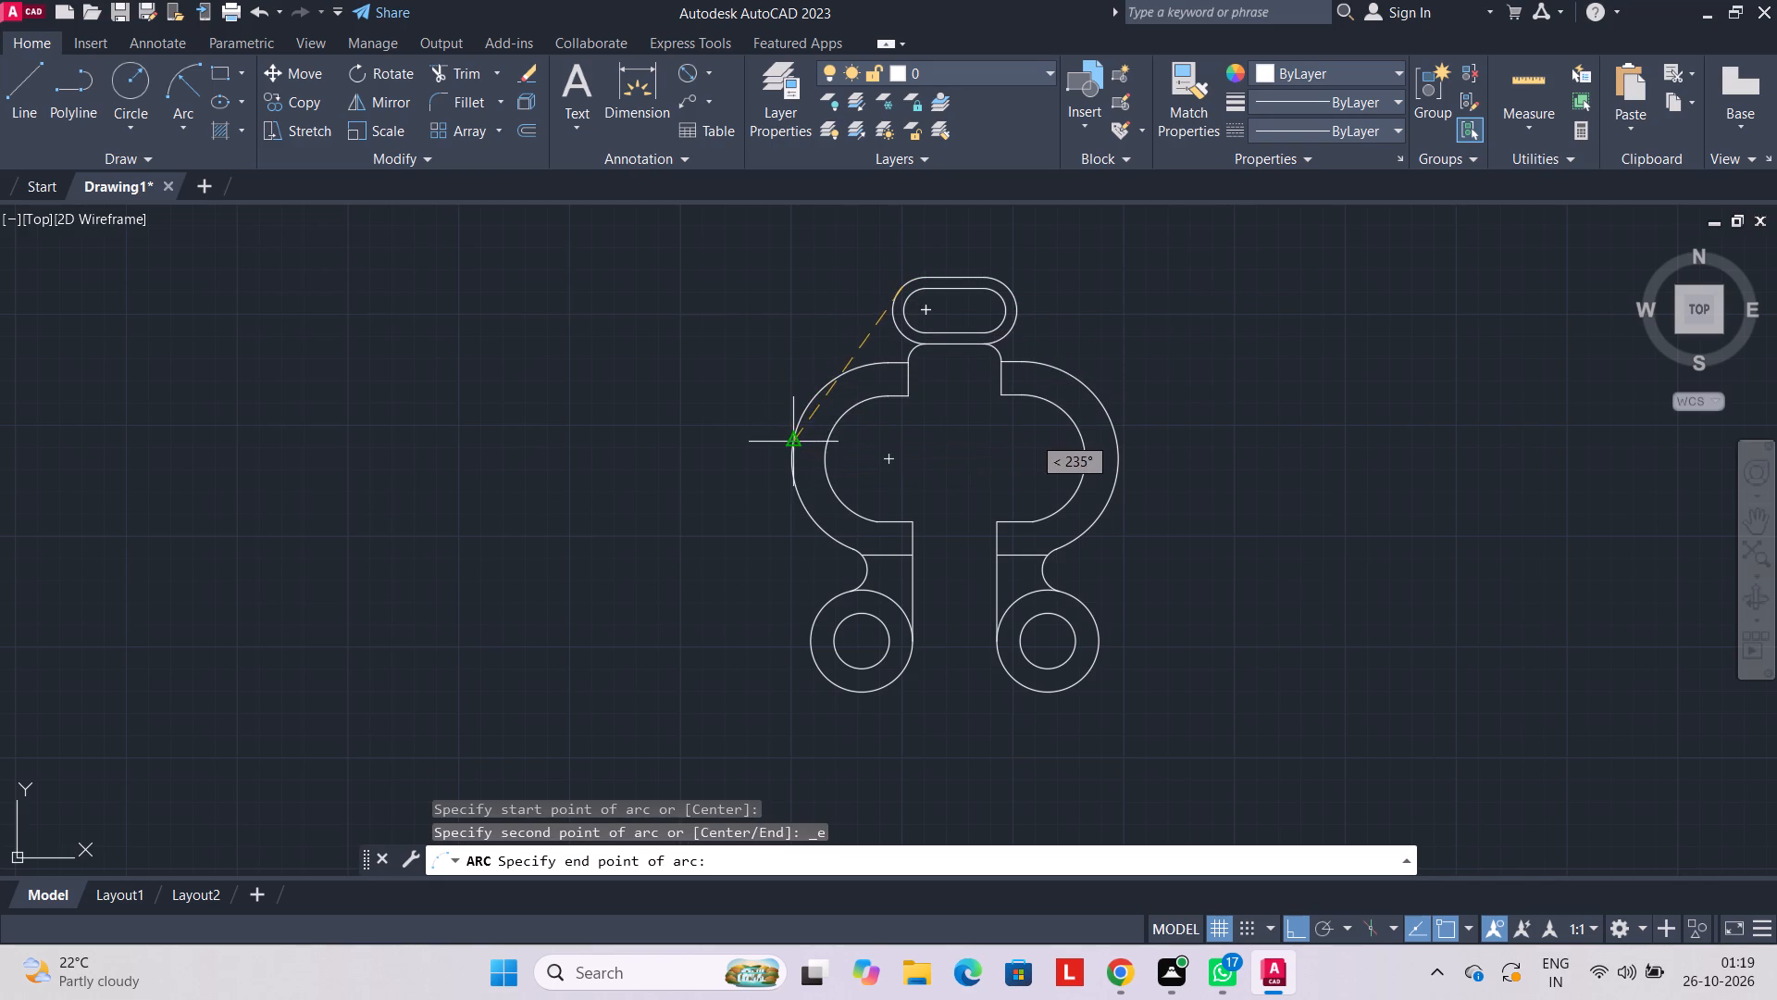
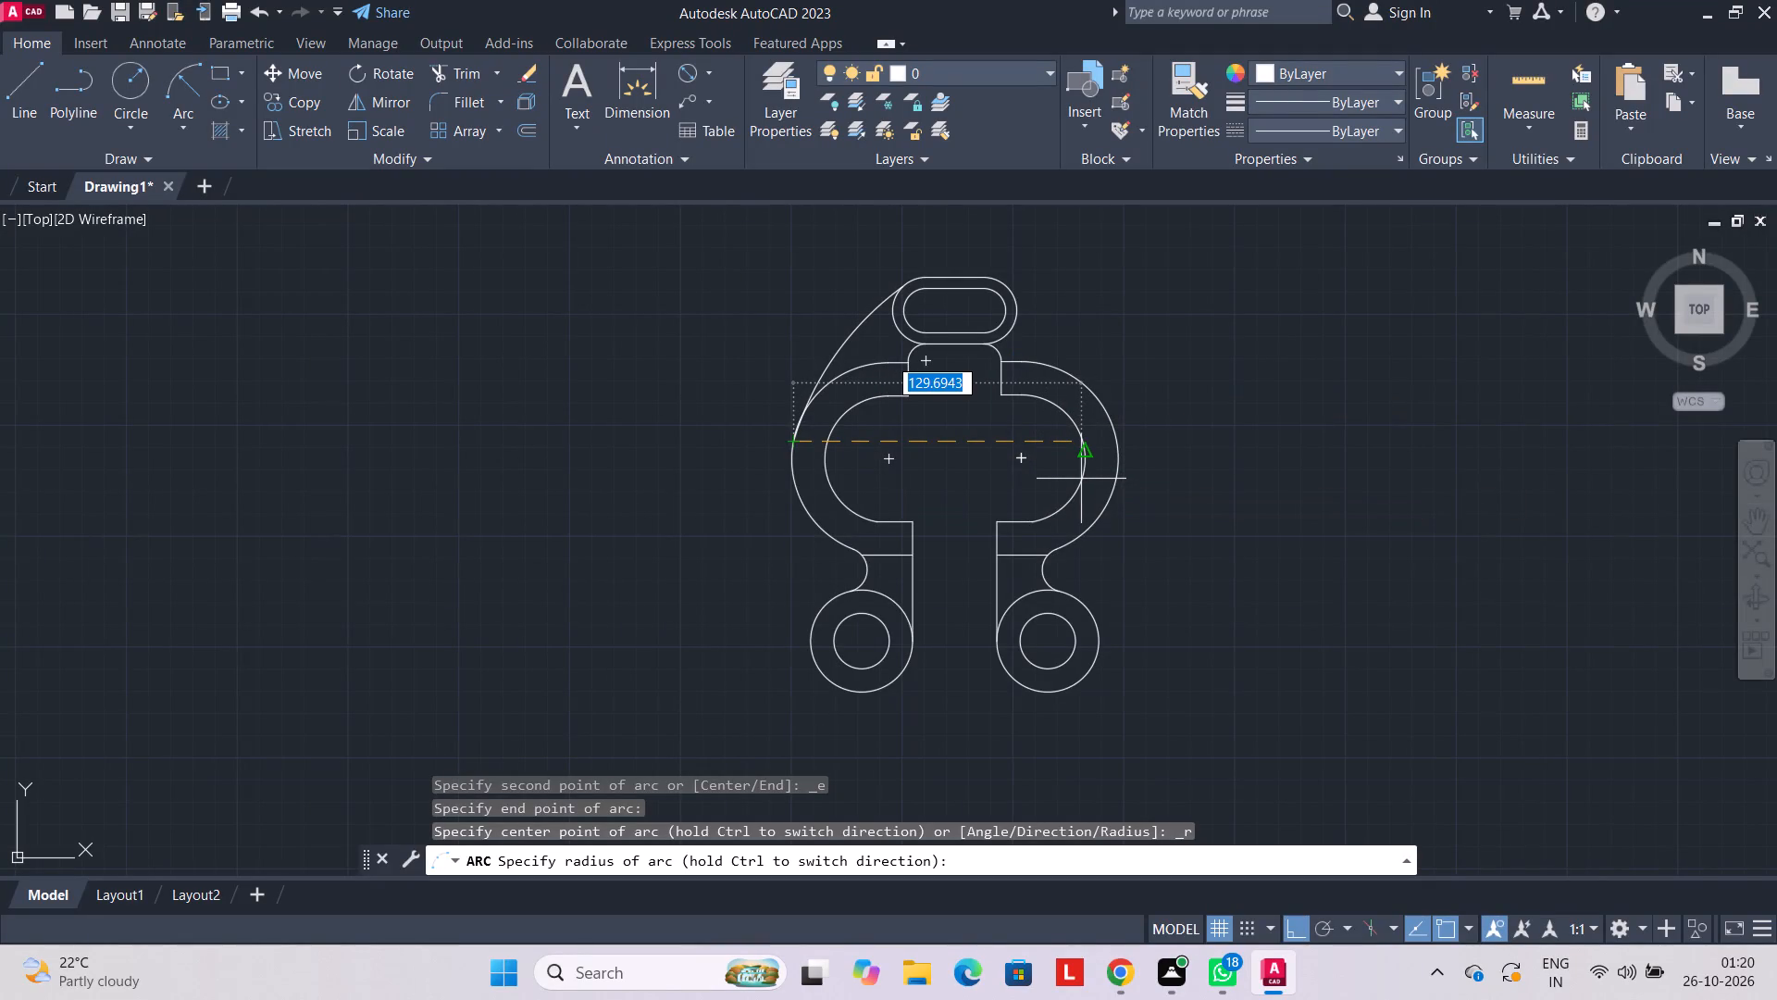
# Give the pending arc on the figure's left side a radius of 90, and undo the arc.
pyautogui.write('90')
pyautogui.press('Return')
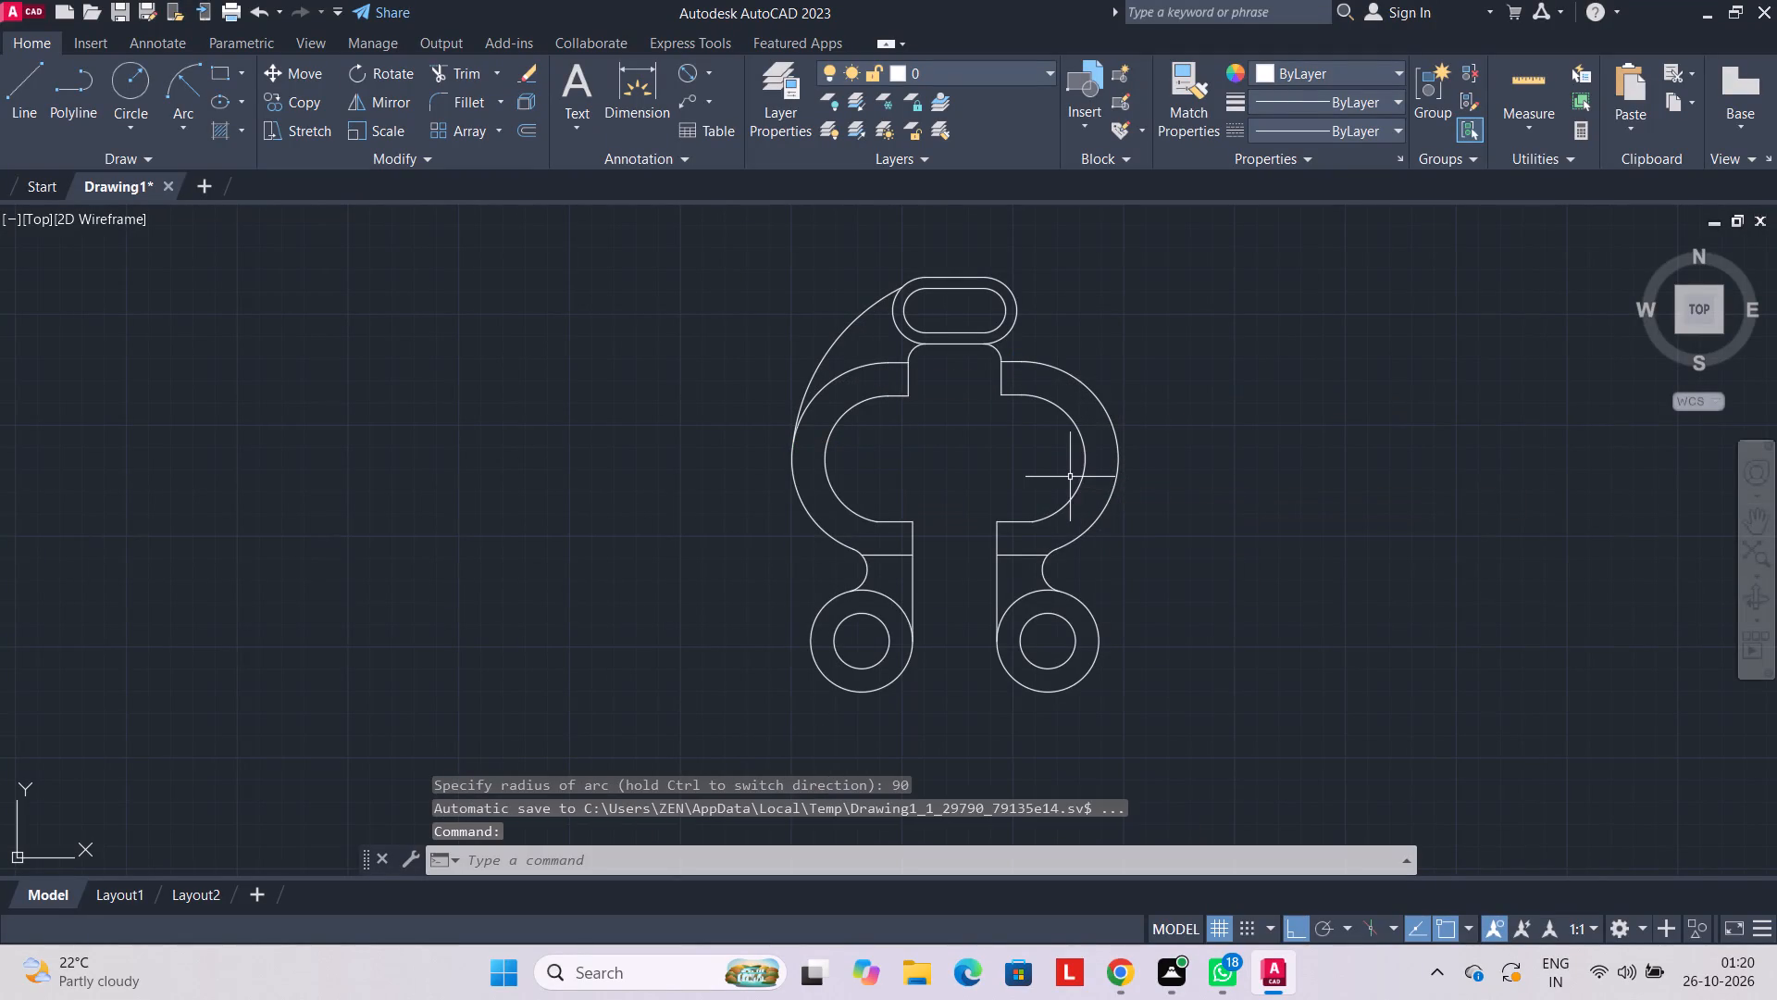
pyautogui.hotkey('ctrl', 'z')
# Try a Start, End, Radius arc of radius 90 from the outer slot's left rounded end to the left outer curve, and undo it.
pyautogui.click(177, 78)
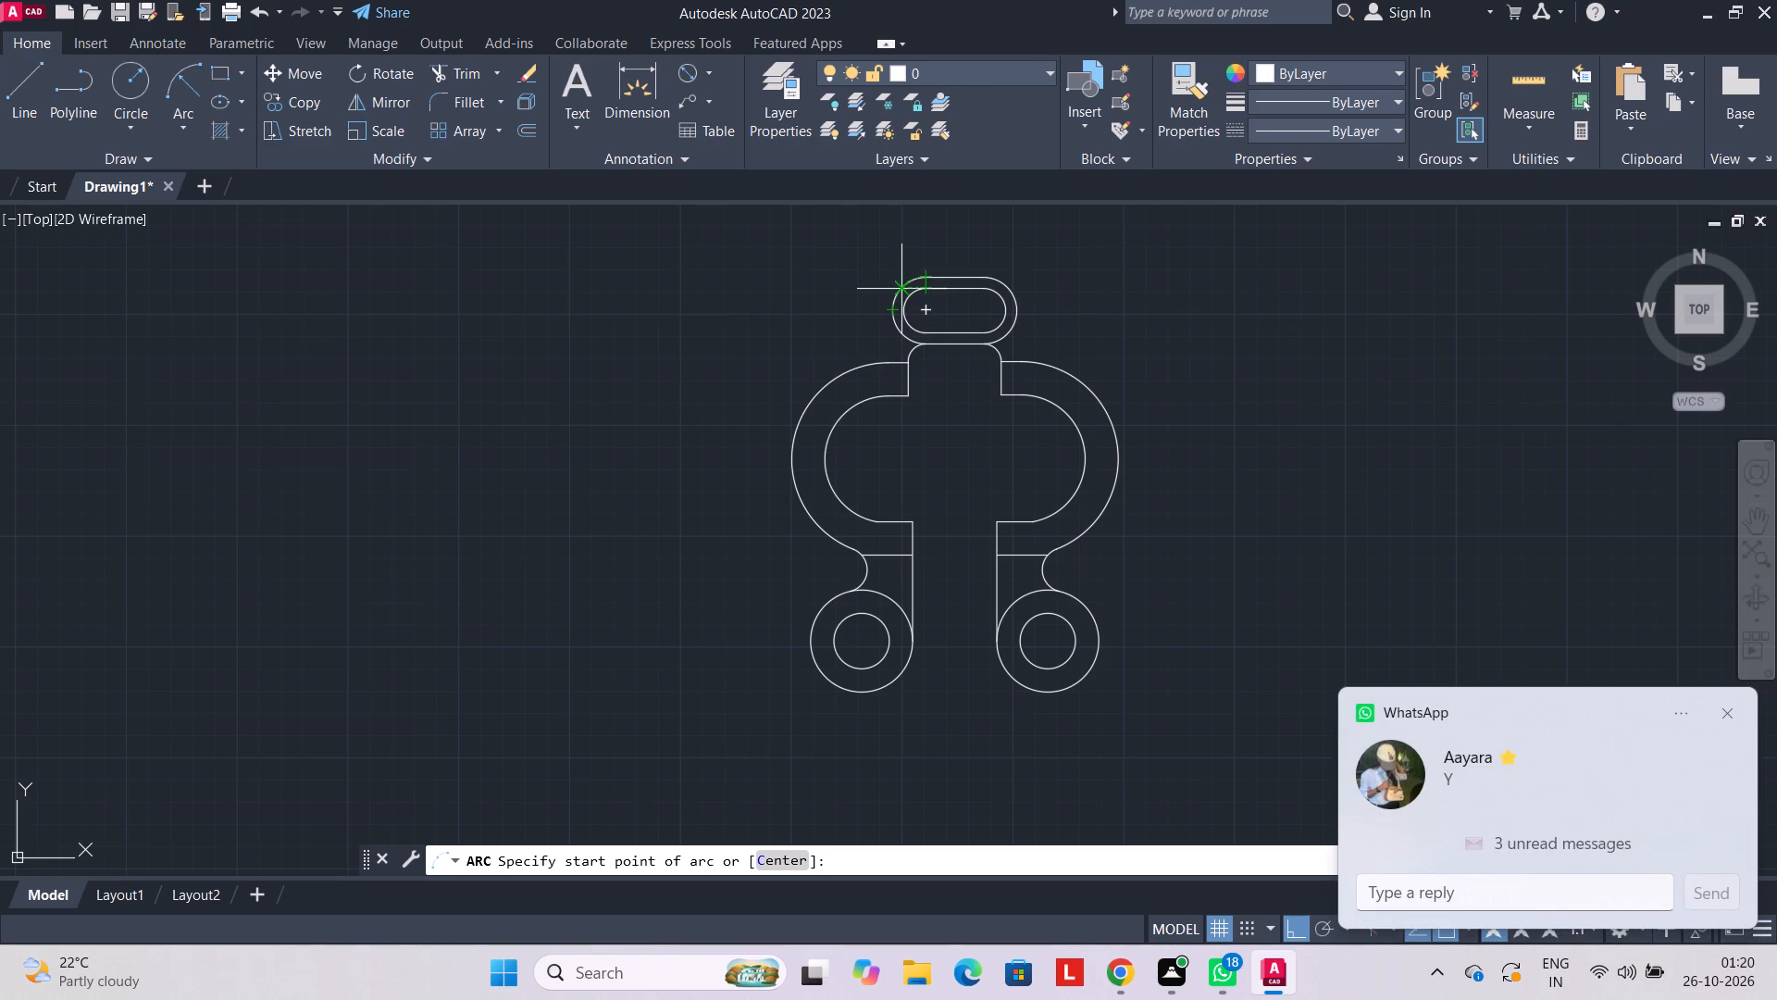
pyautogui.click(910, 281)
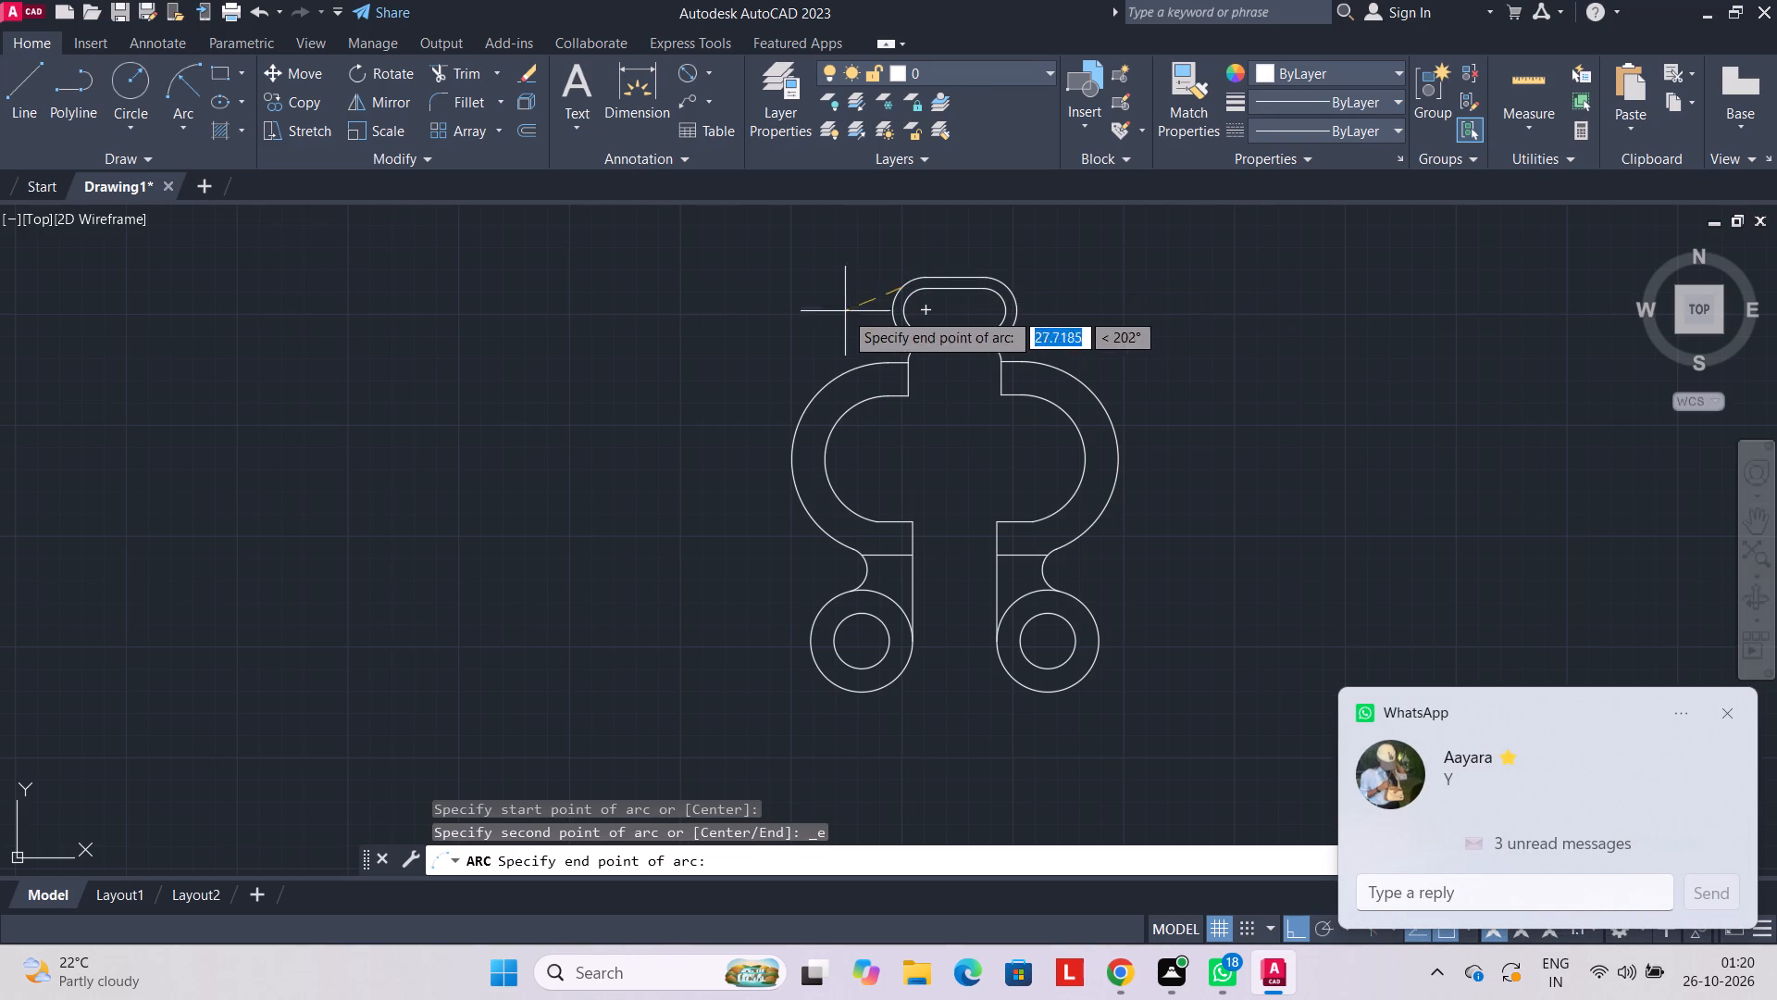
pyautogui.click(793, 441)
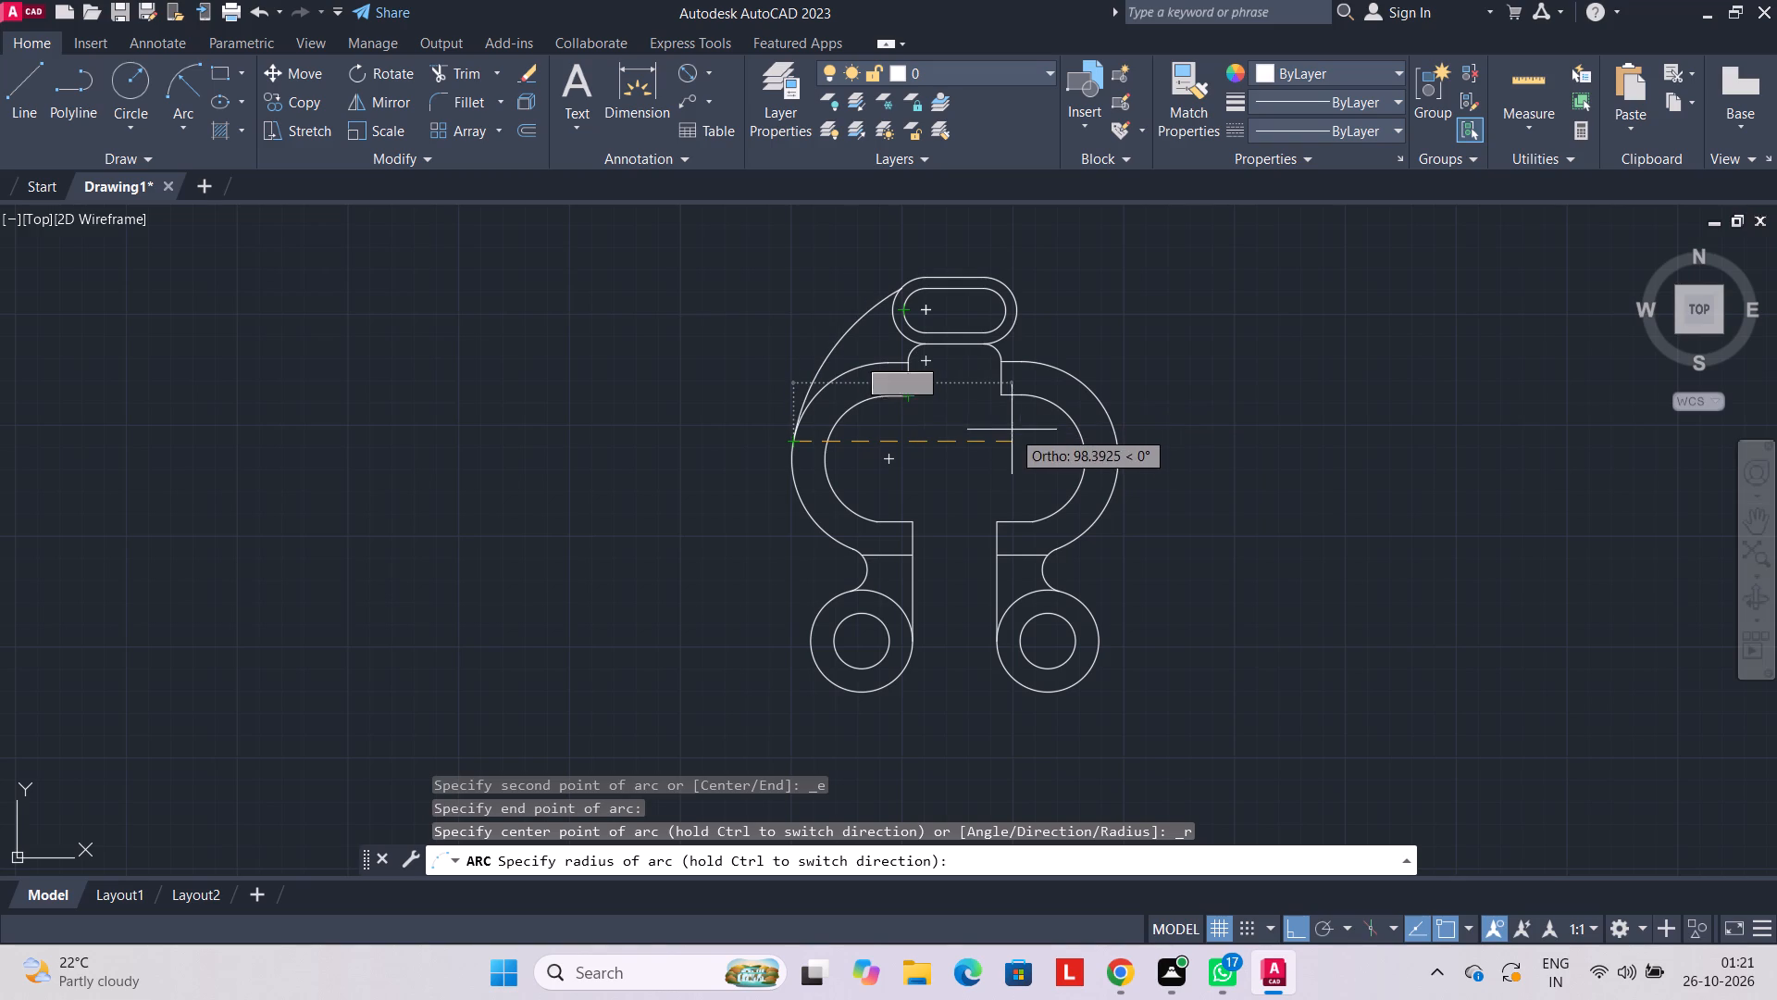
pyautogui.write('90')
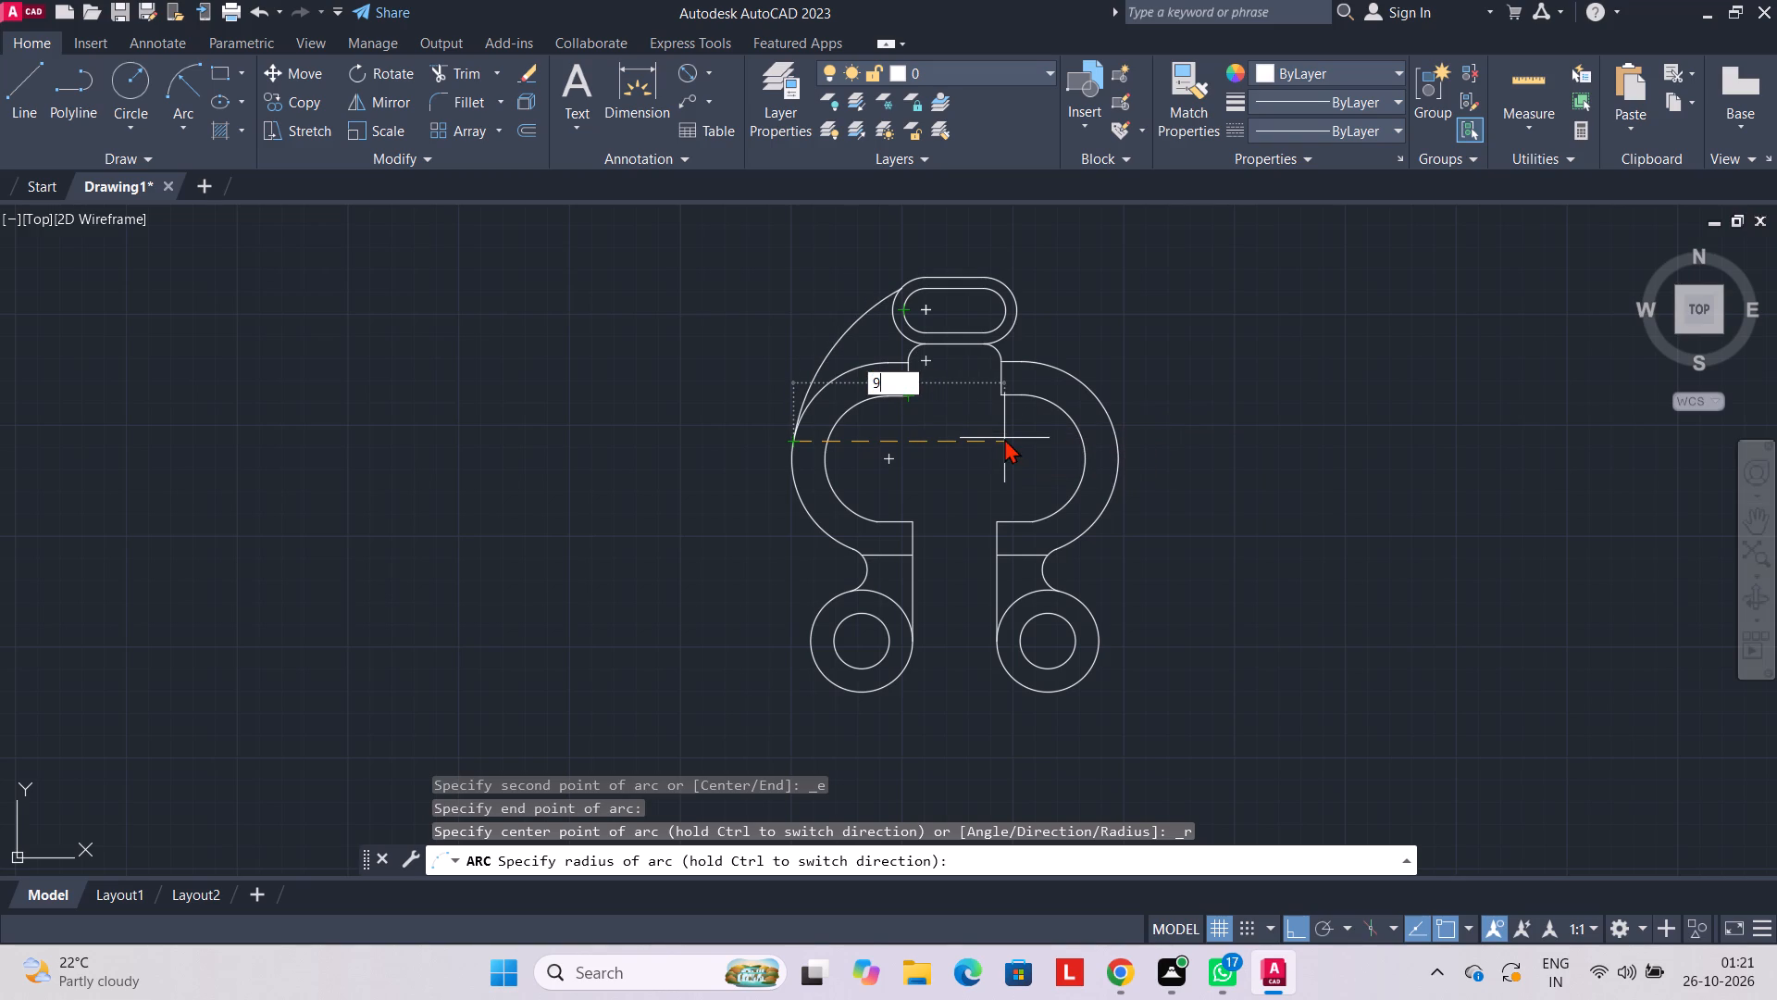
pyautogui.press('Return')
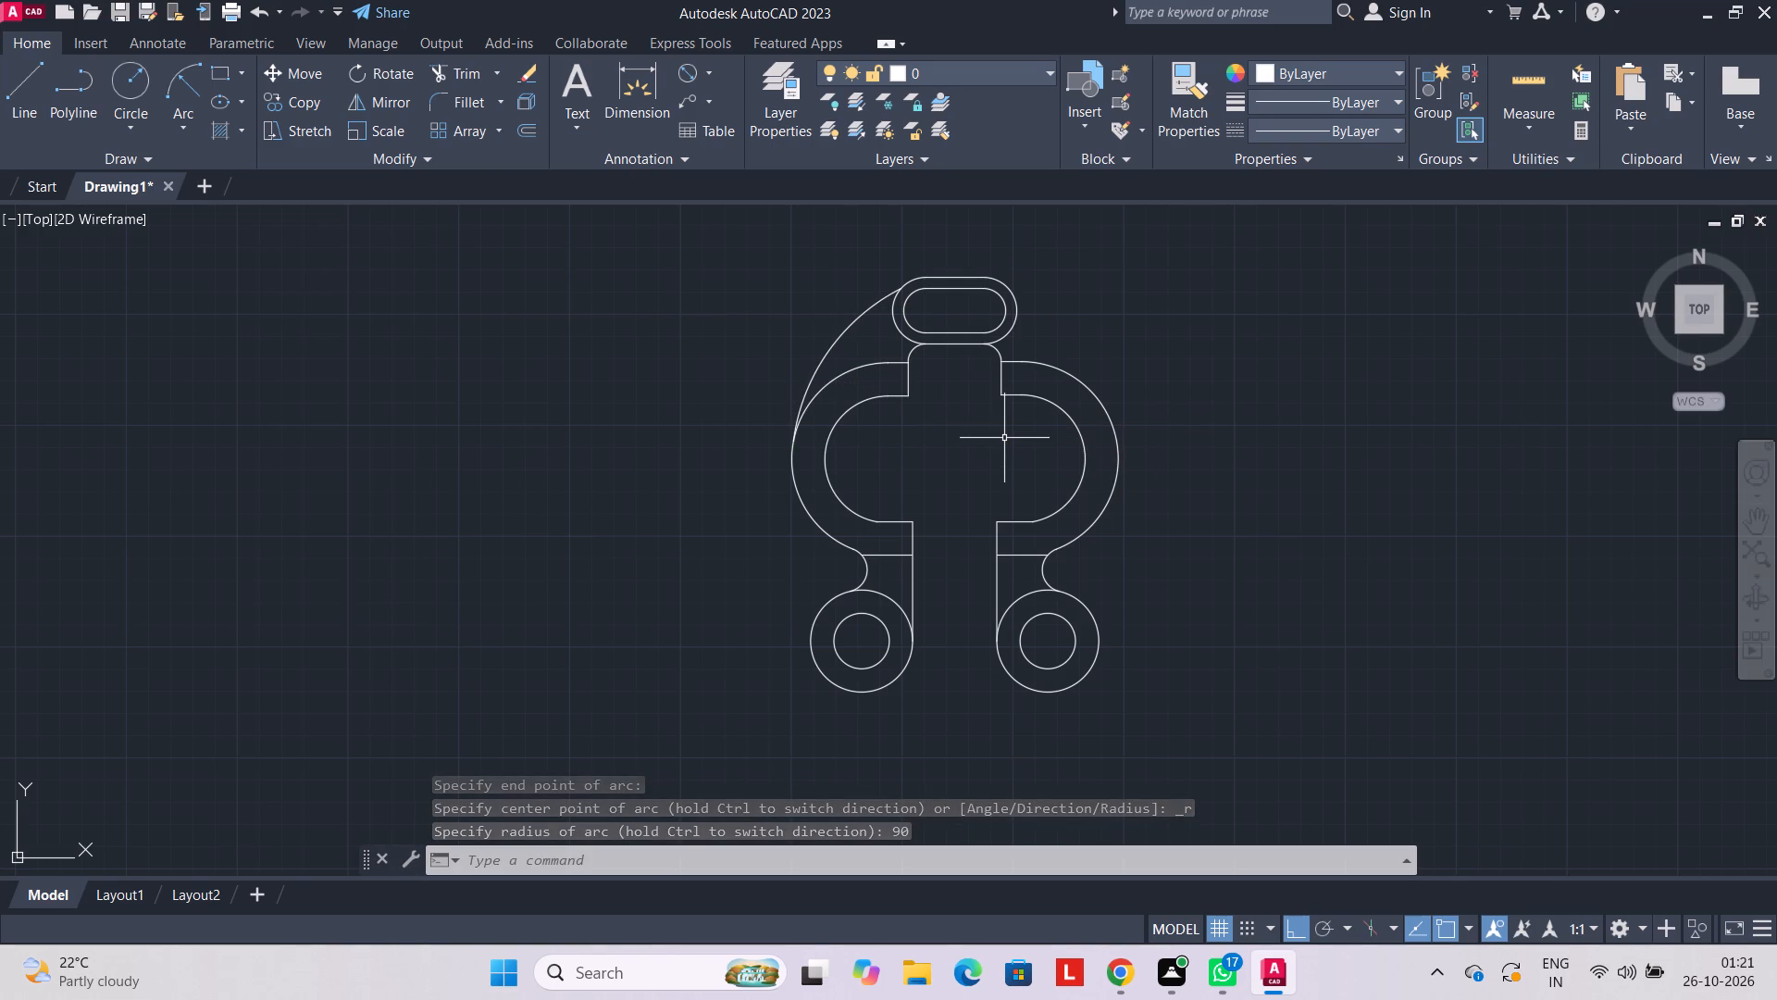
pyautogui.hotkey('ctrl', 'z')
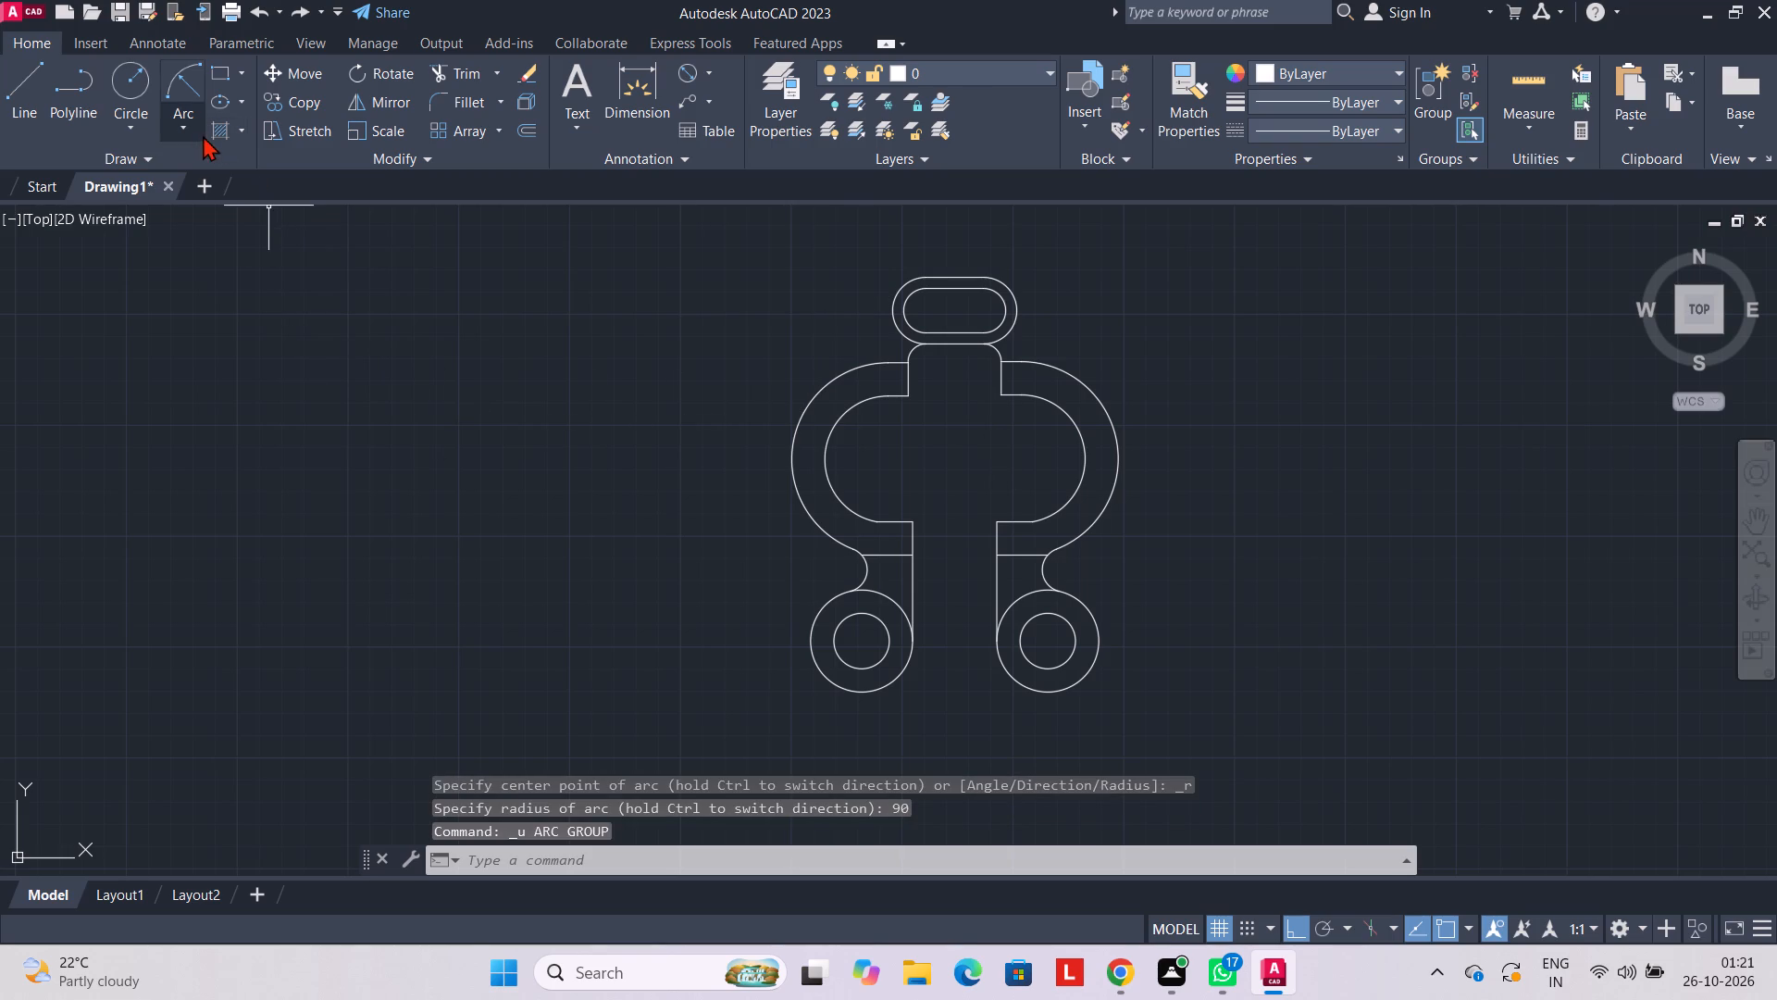
# Draw a Start, End, Radius arc of radius 90 from the left end of the outer slot's top line to the left outer curve.
pyautogui.click(186, 129)
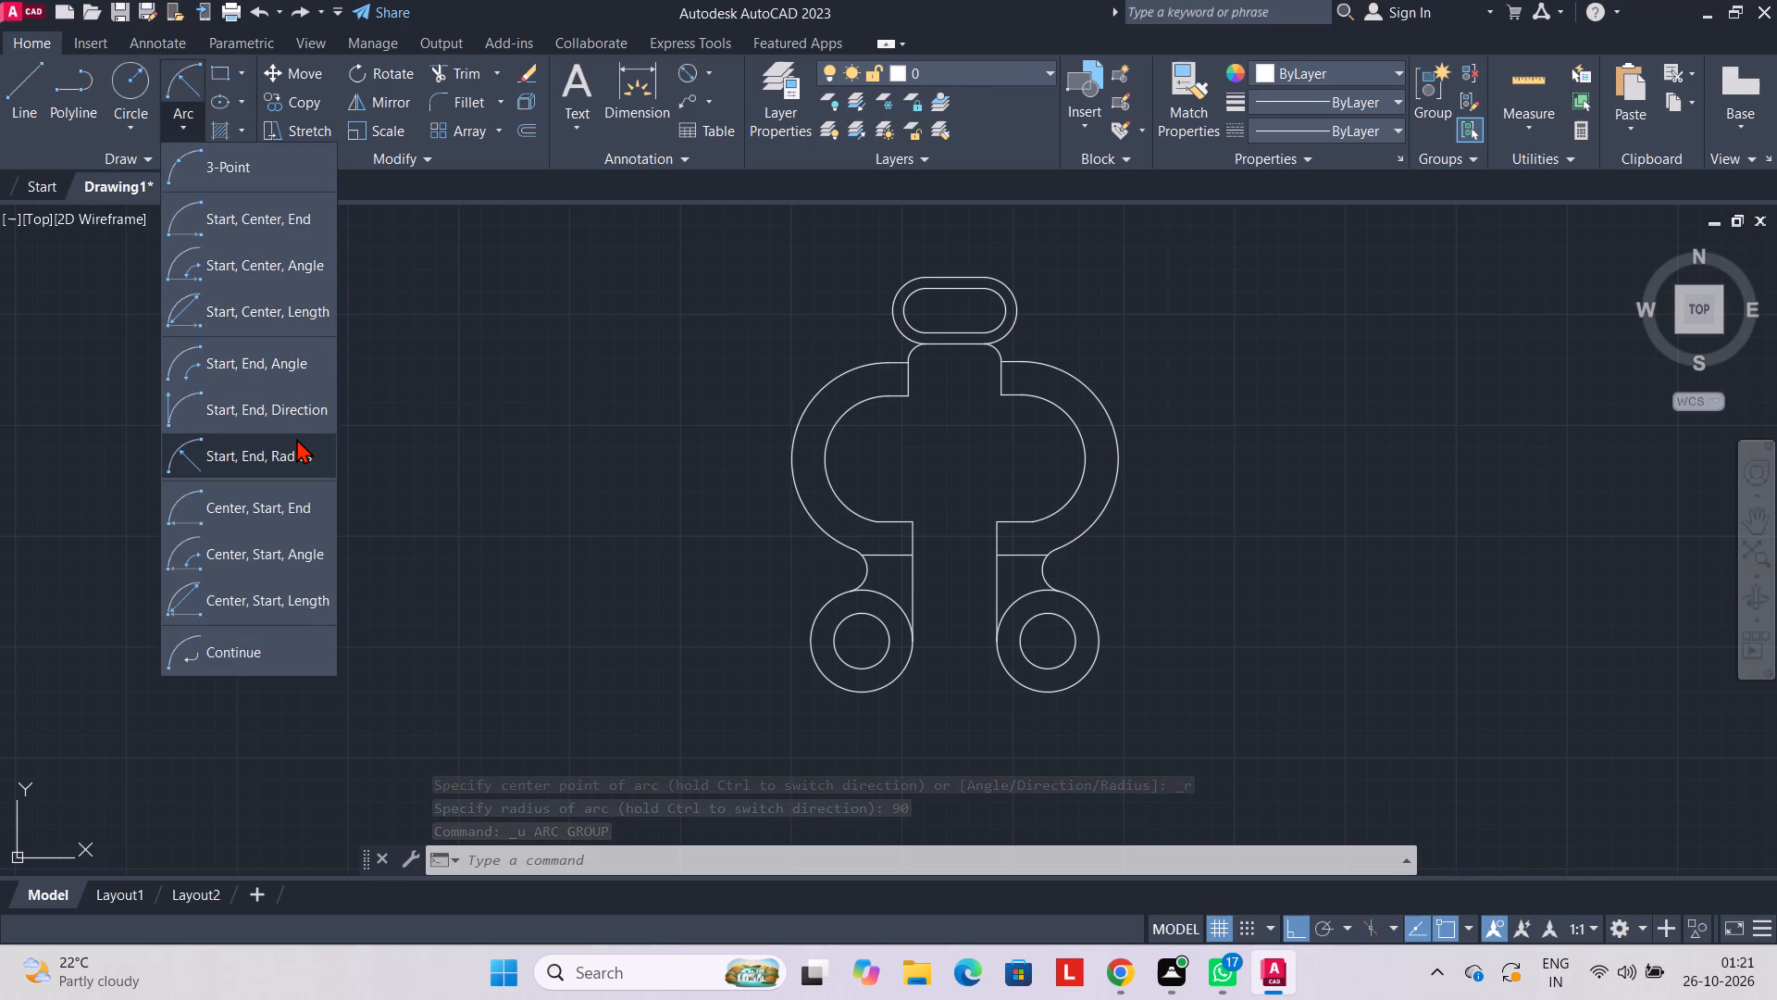
pyautogui.click(272, 459)
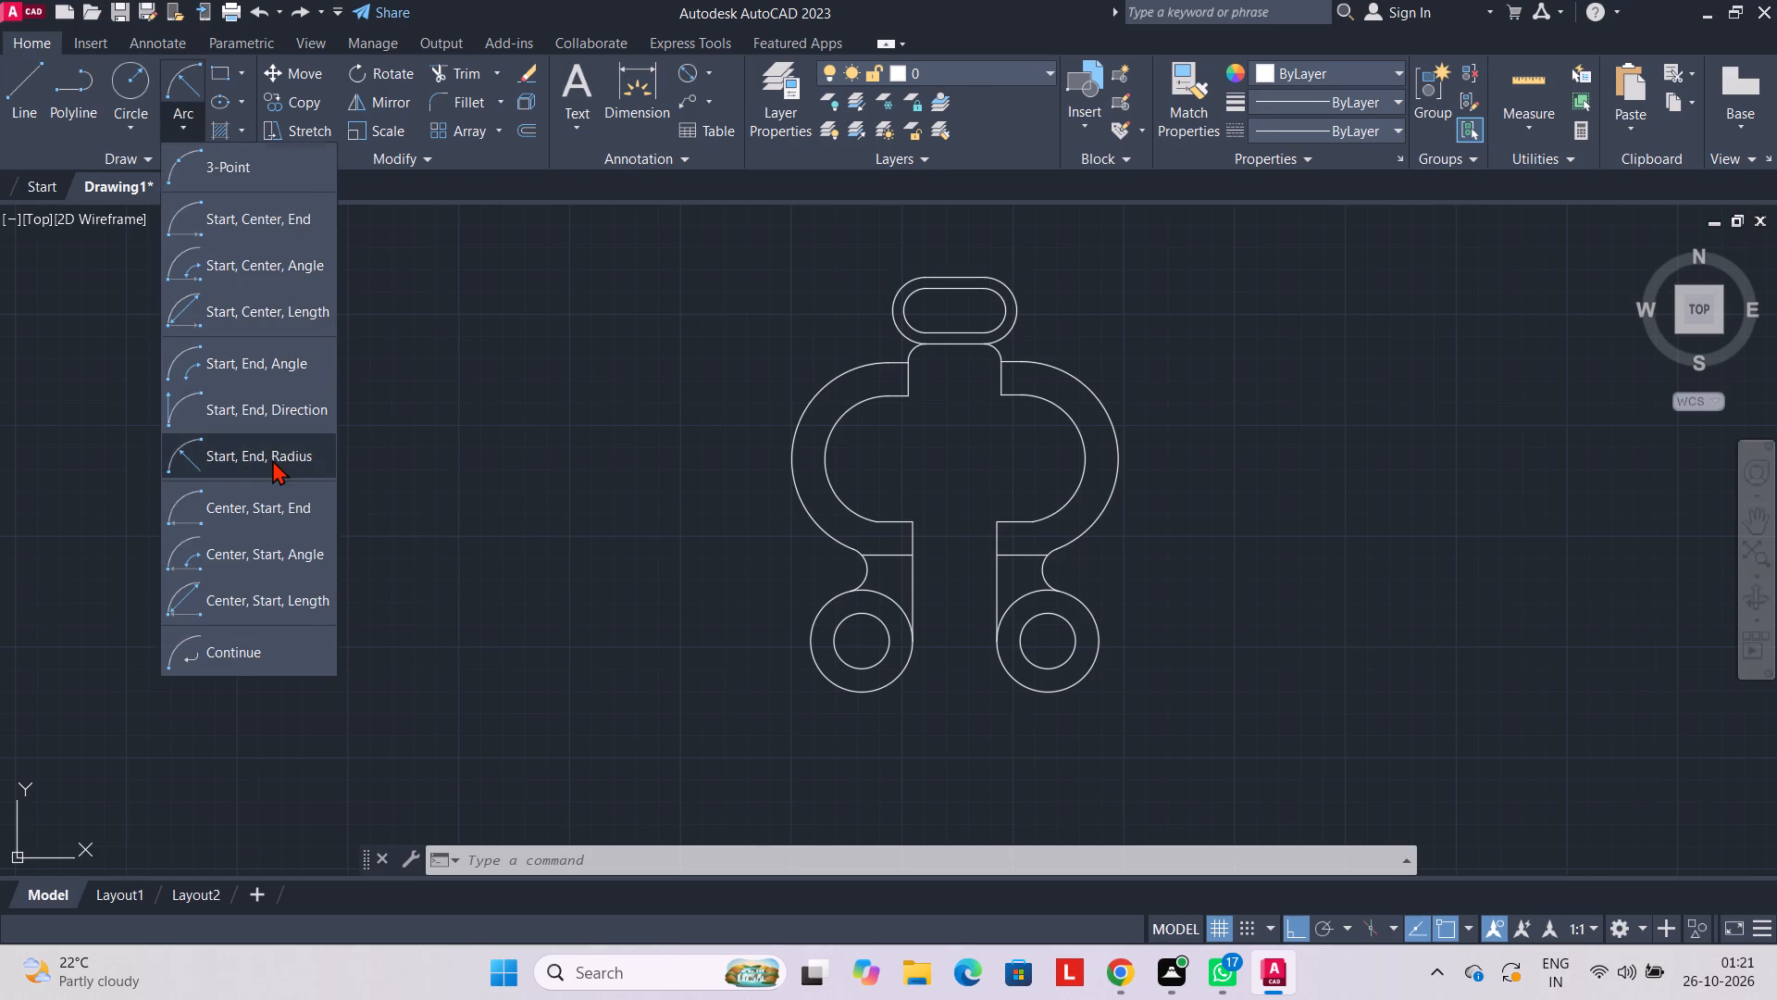
pyautogui.click(918, 278)
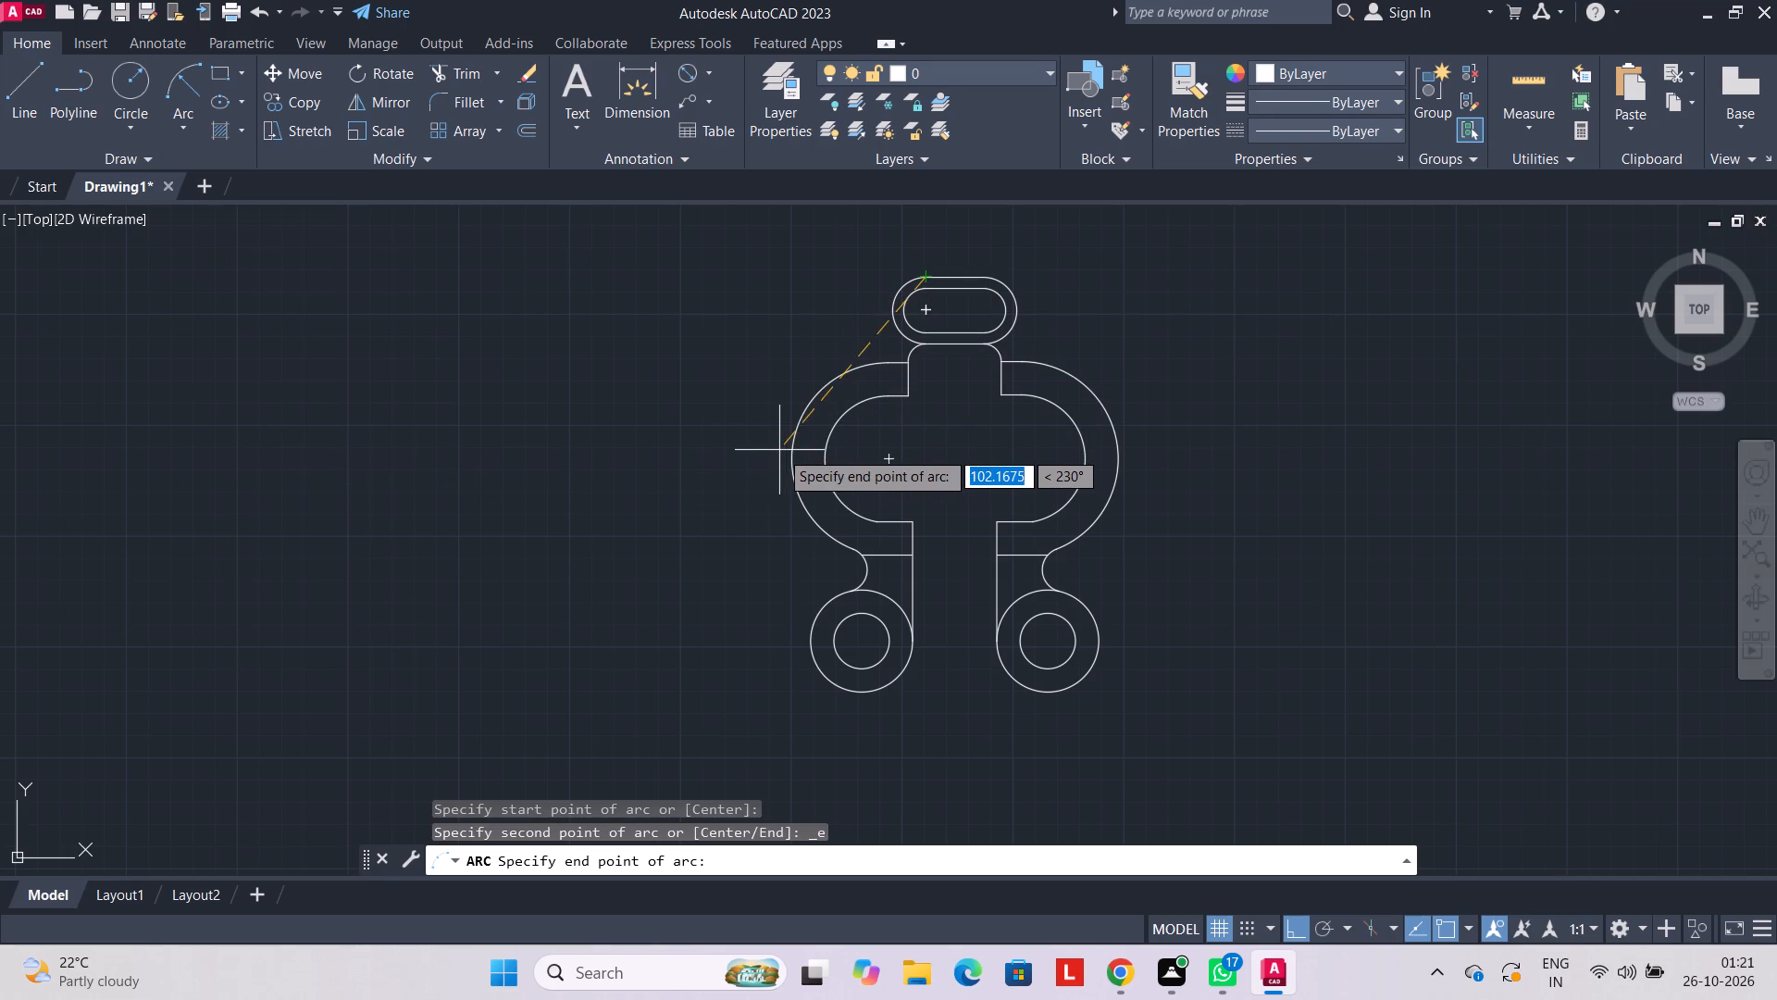
pyautogui.click(793, 444)
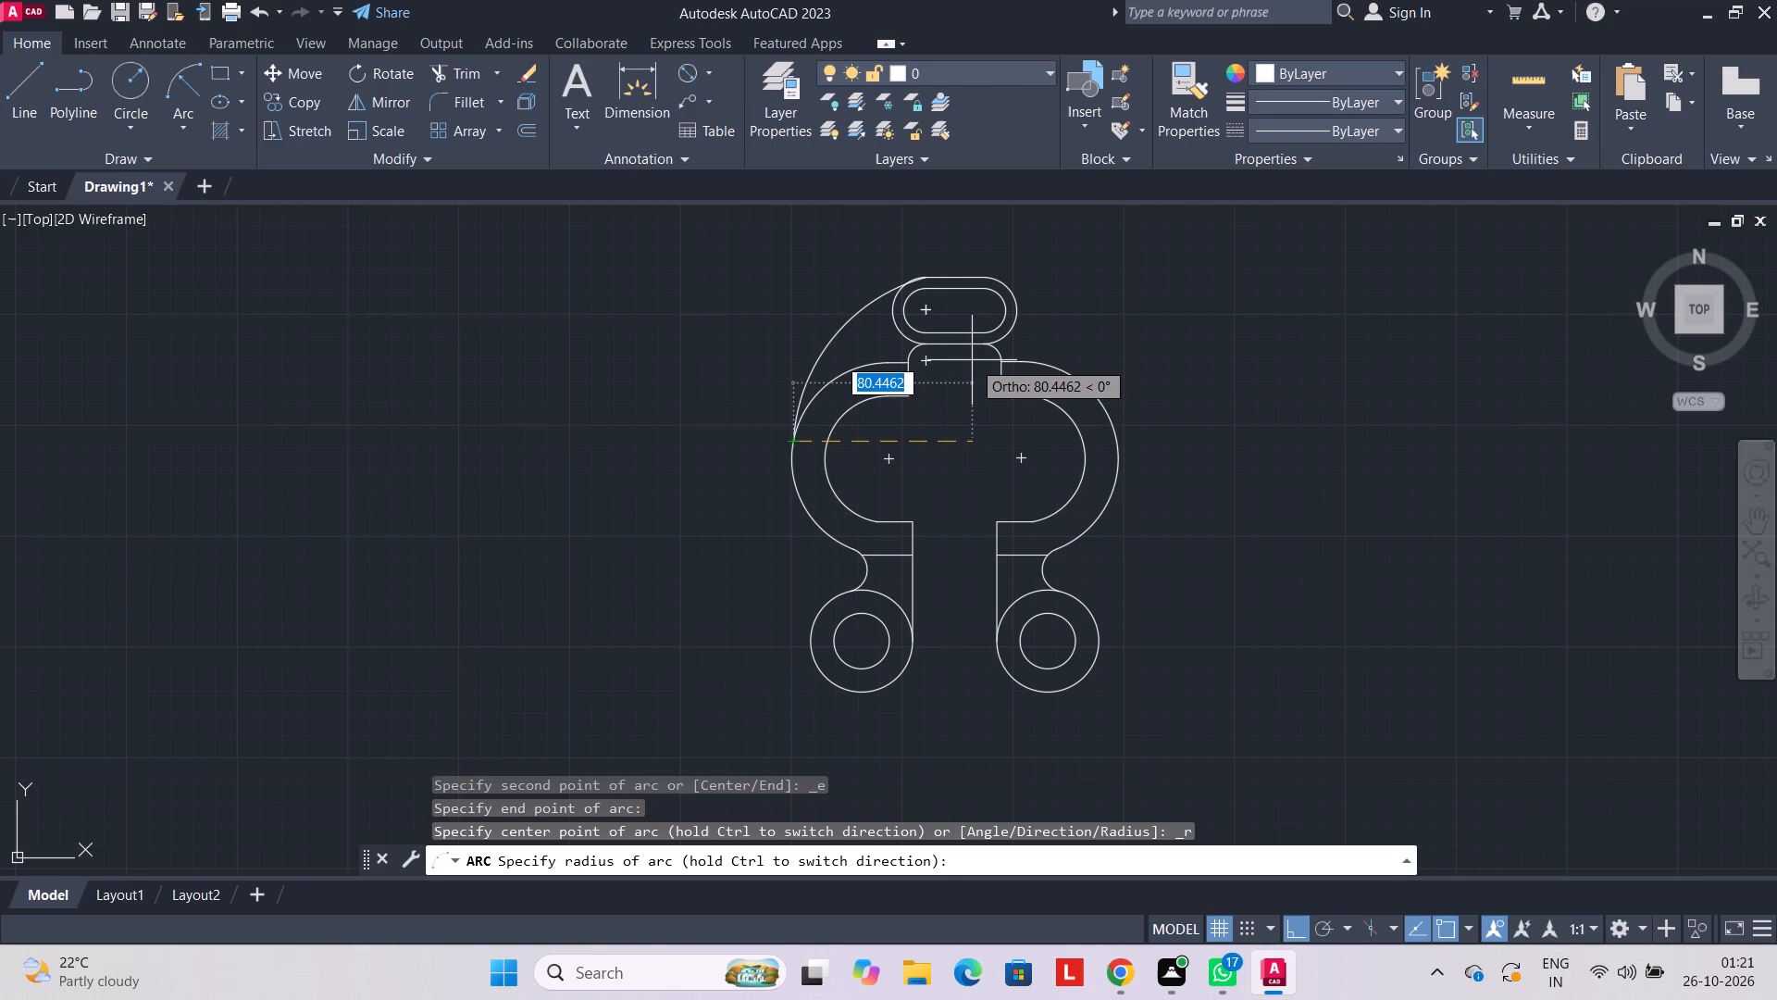
pyautogui.write('90')
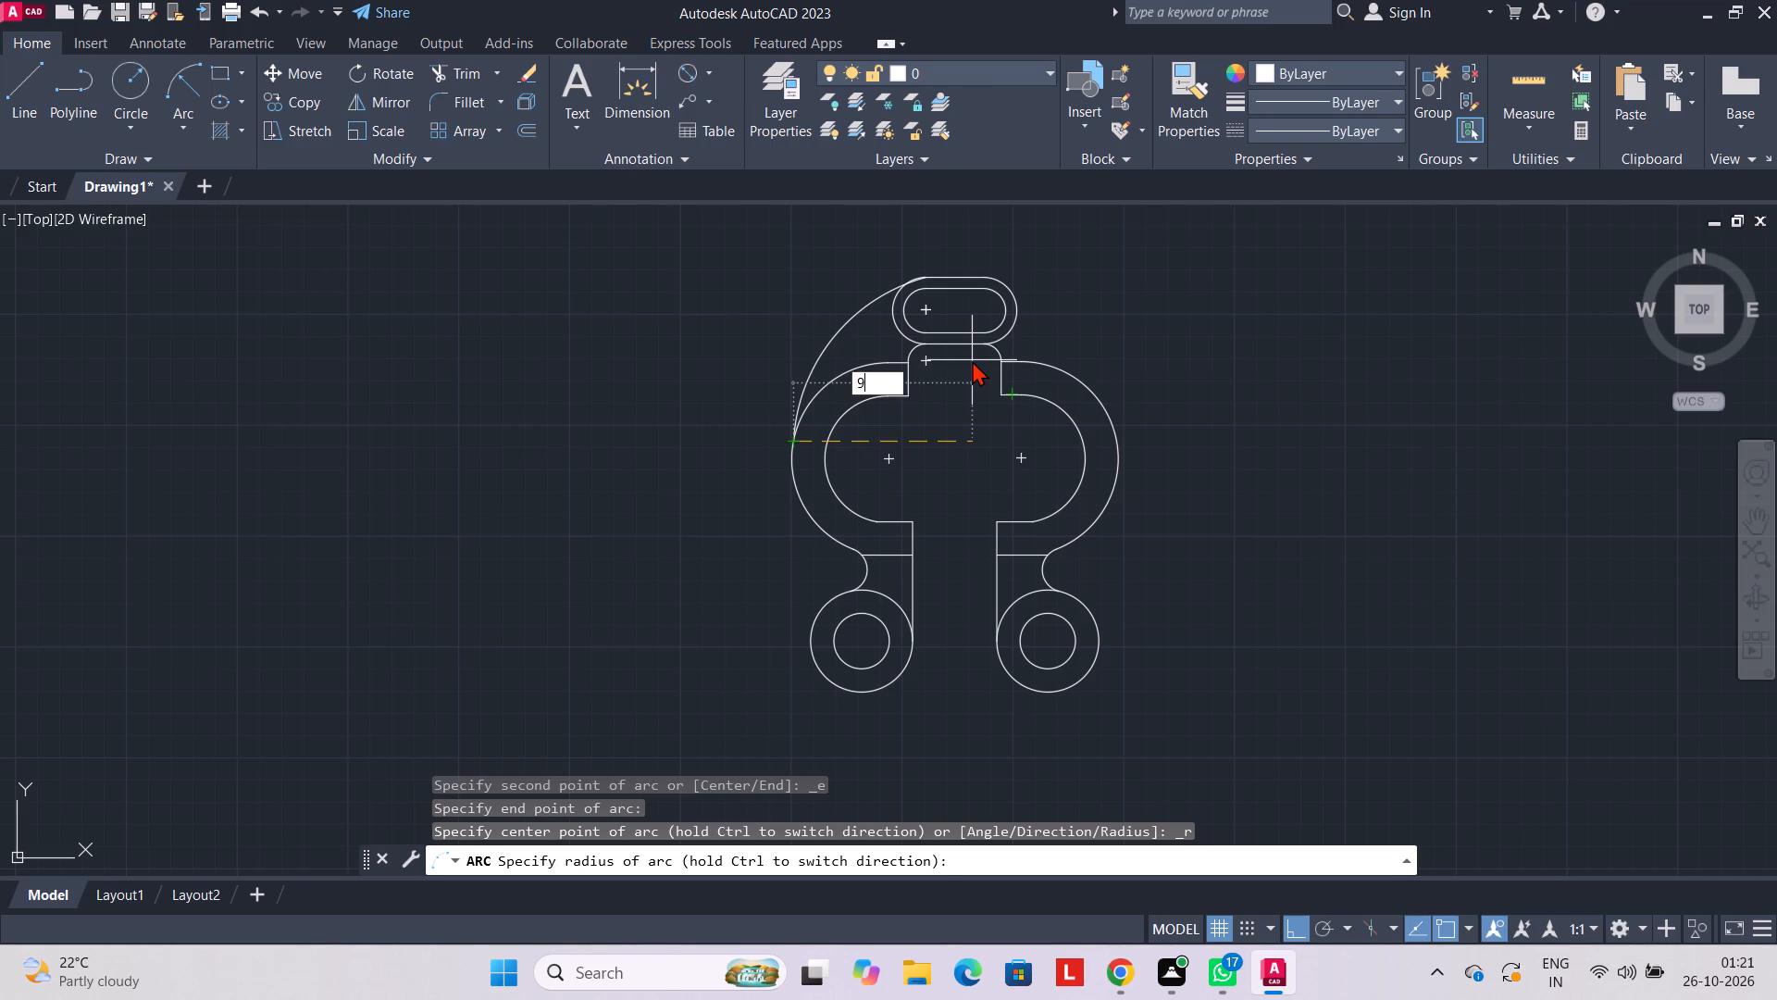
pyautogui.press('Return')
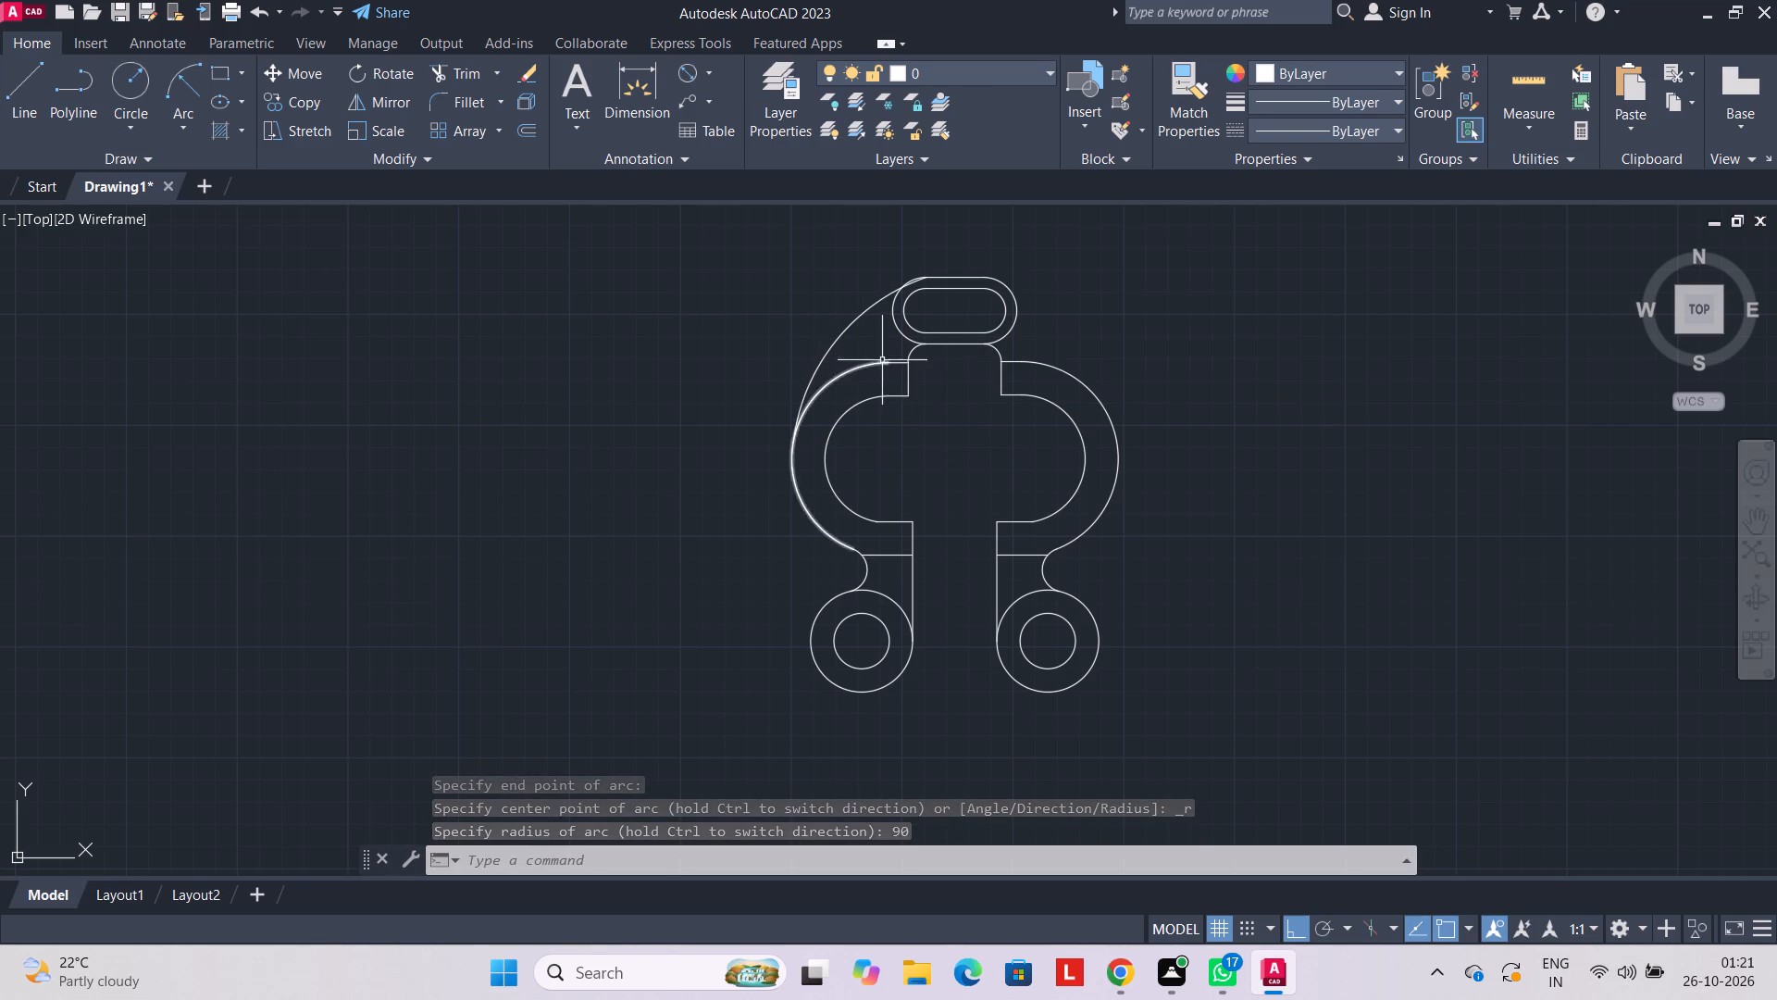
# Trim the portion of the radius 90 arc that runs inside the outer slot's left rounded end.
pyautogui.scroll(-4, 931, 296)
pyautogui.scroll(4, 956, 289)
pyautogui.scroll(3, 858, 321)
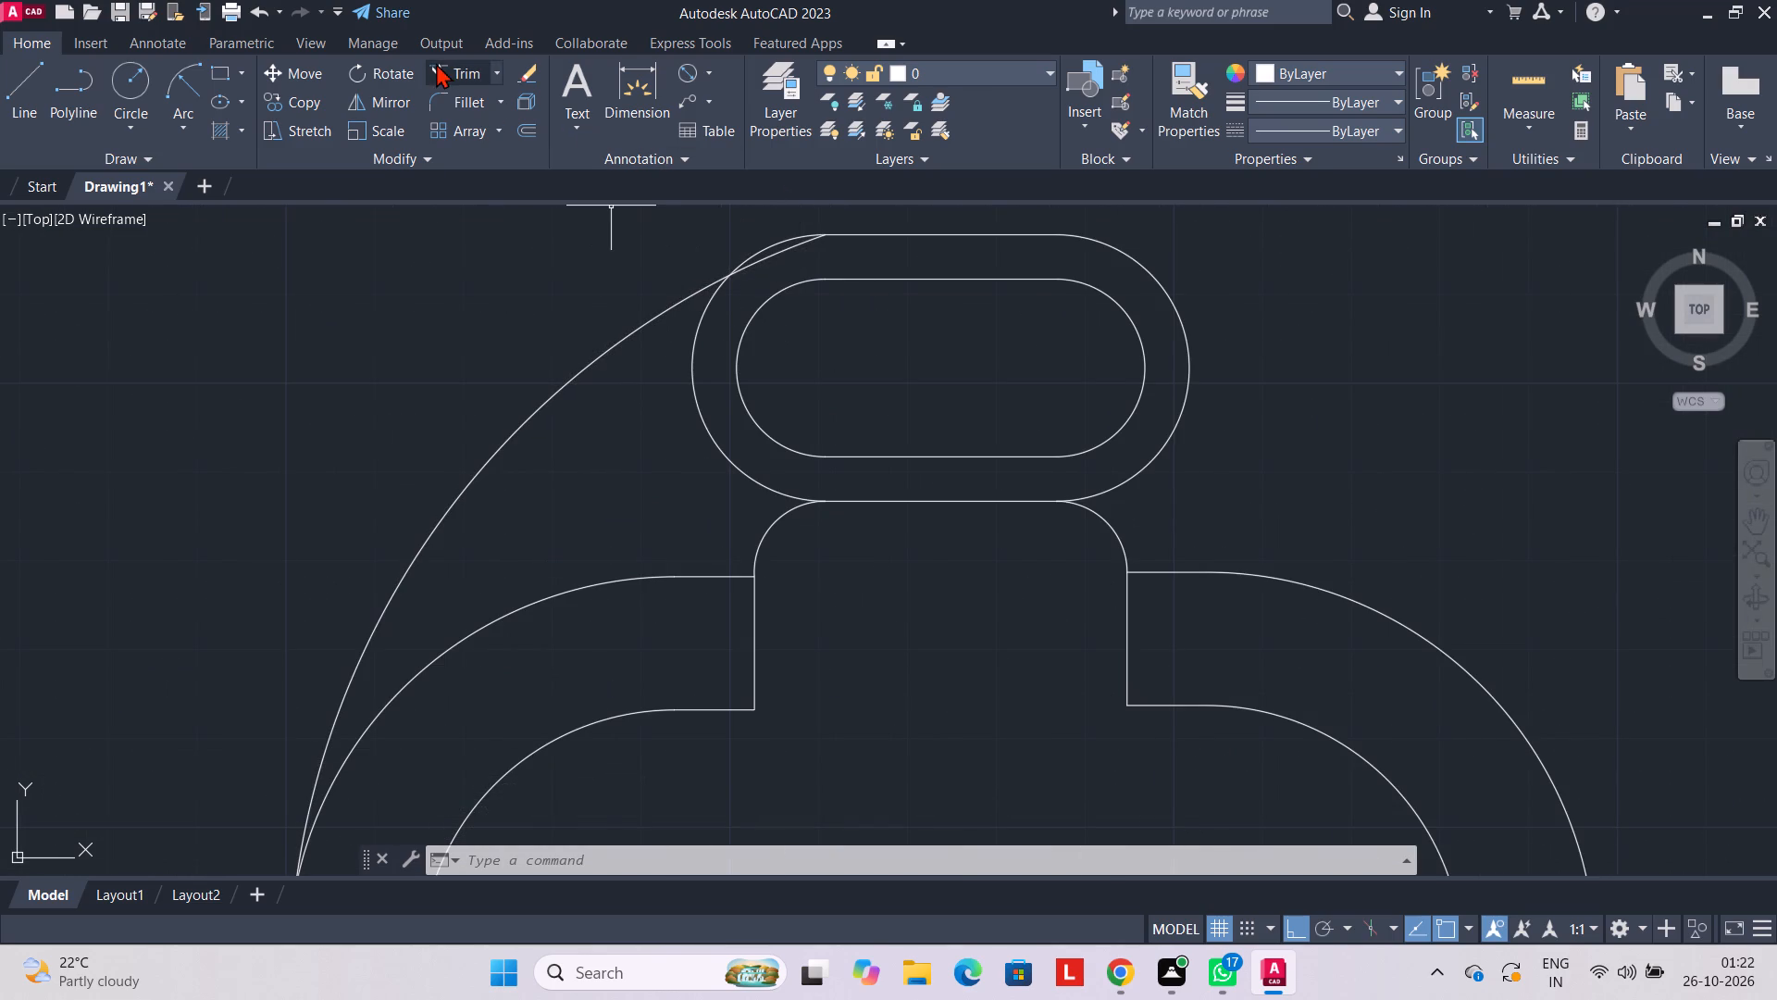
pyautogui.click(476, 66)
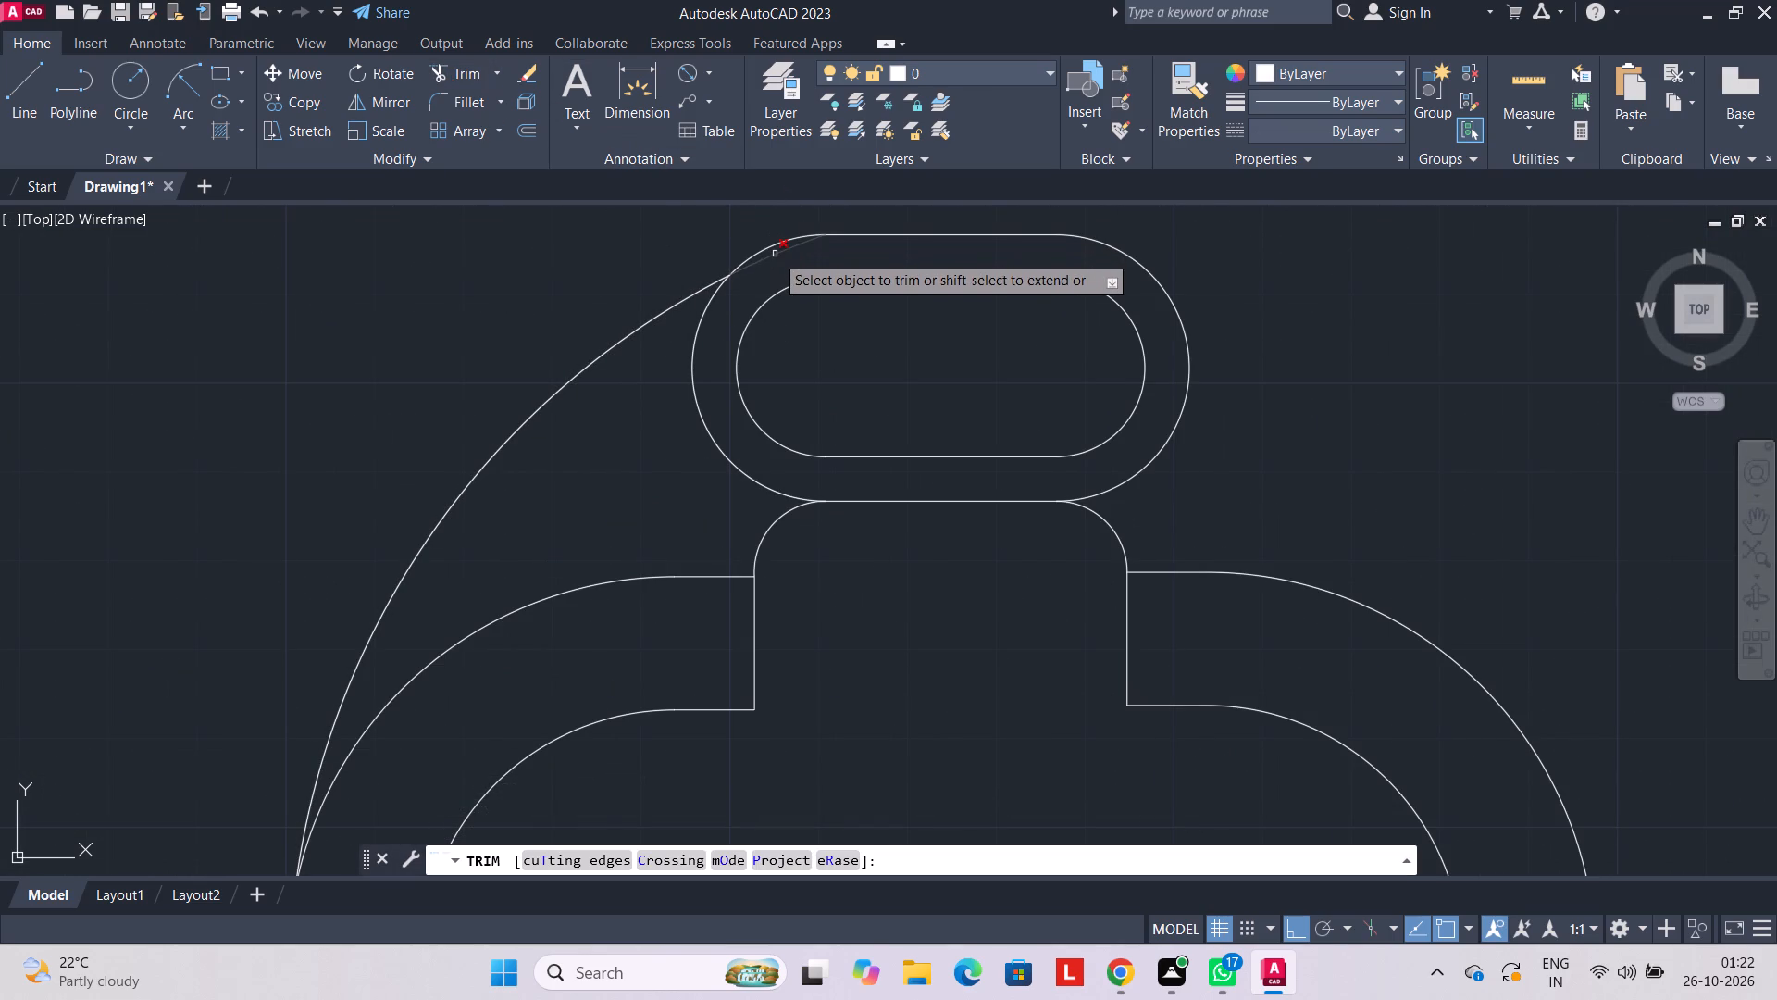
pyautogui.click(775, 254)
pyautogui.scroll(4, 811, 378)
pyautogui.scroll(-7, 811, 378)
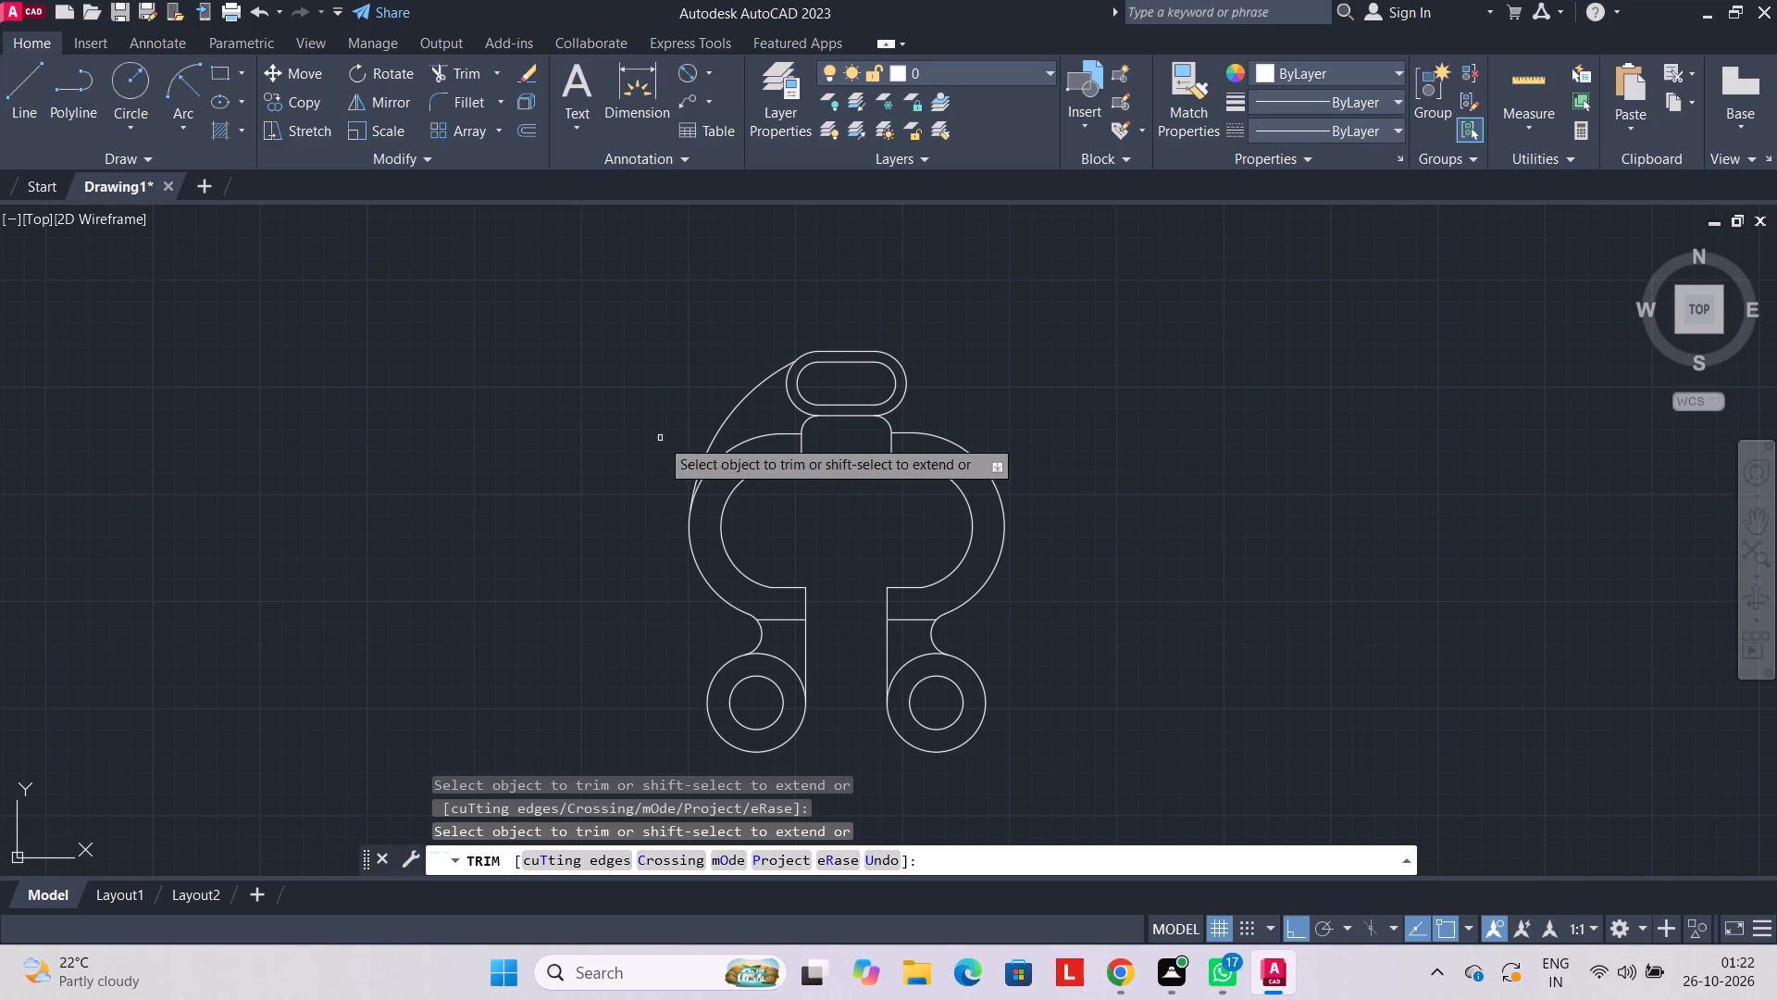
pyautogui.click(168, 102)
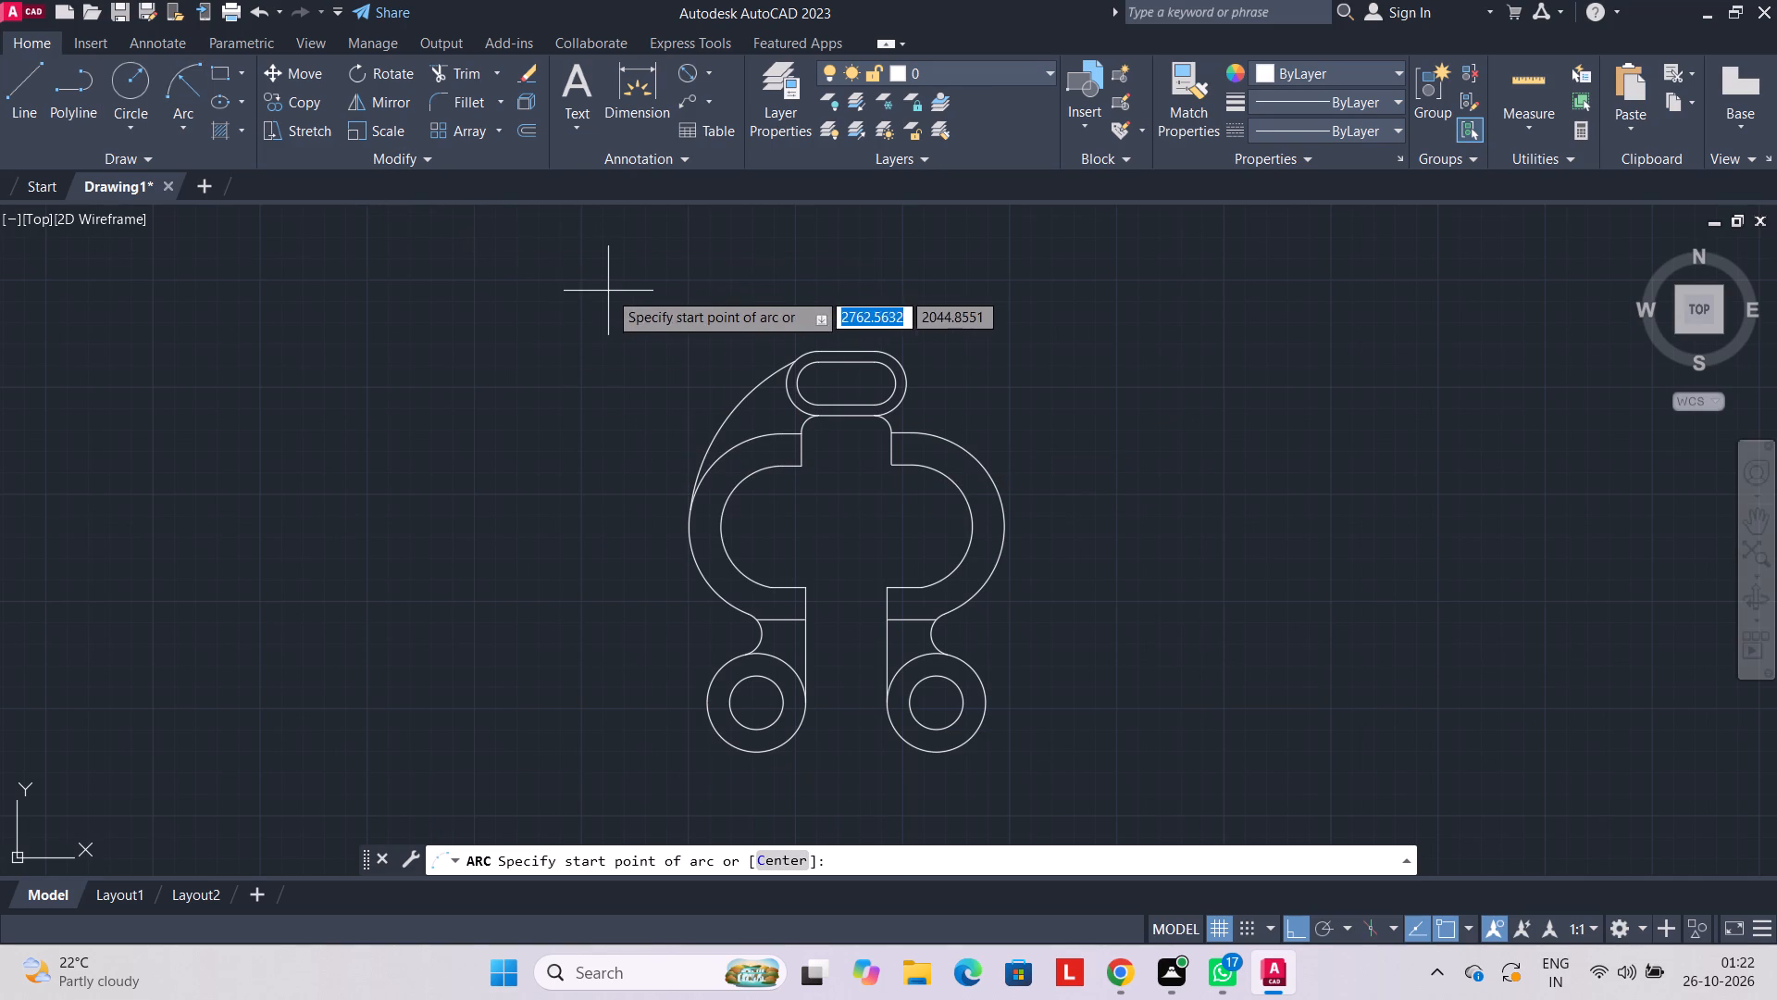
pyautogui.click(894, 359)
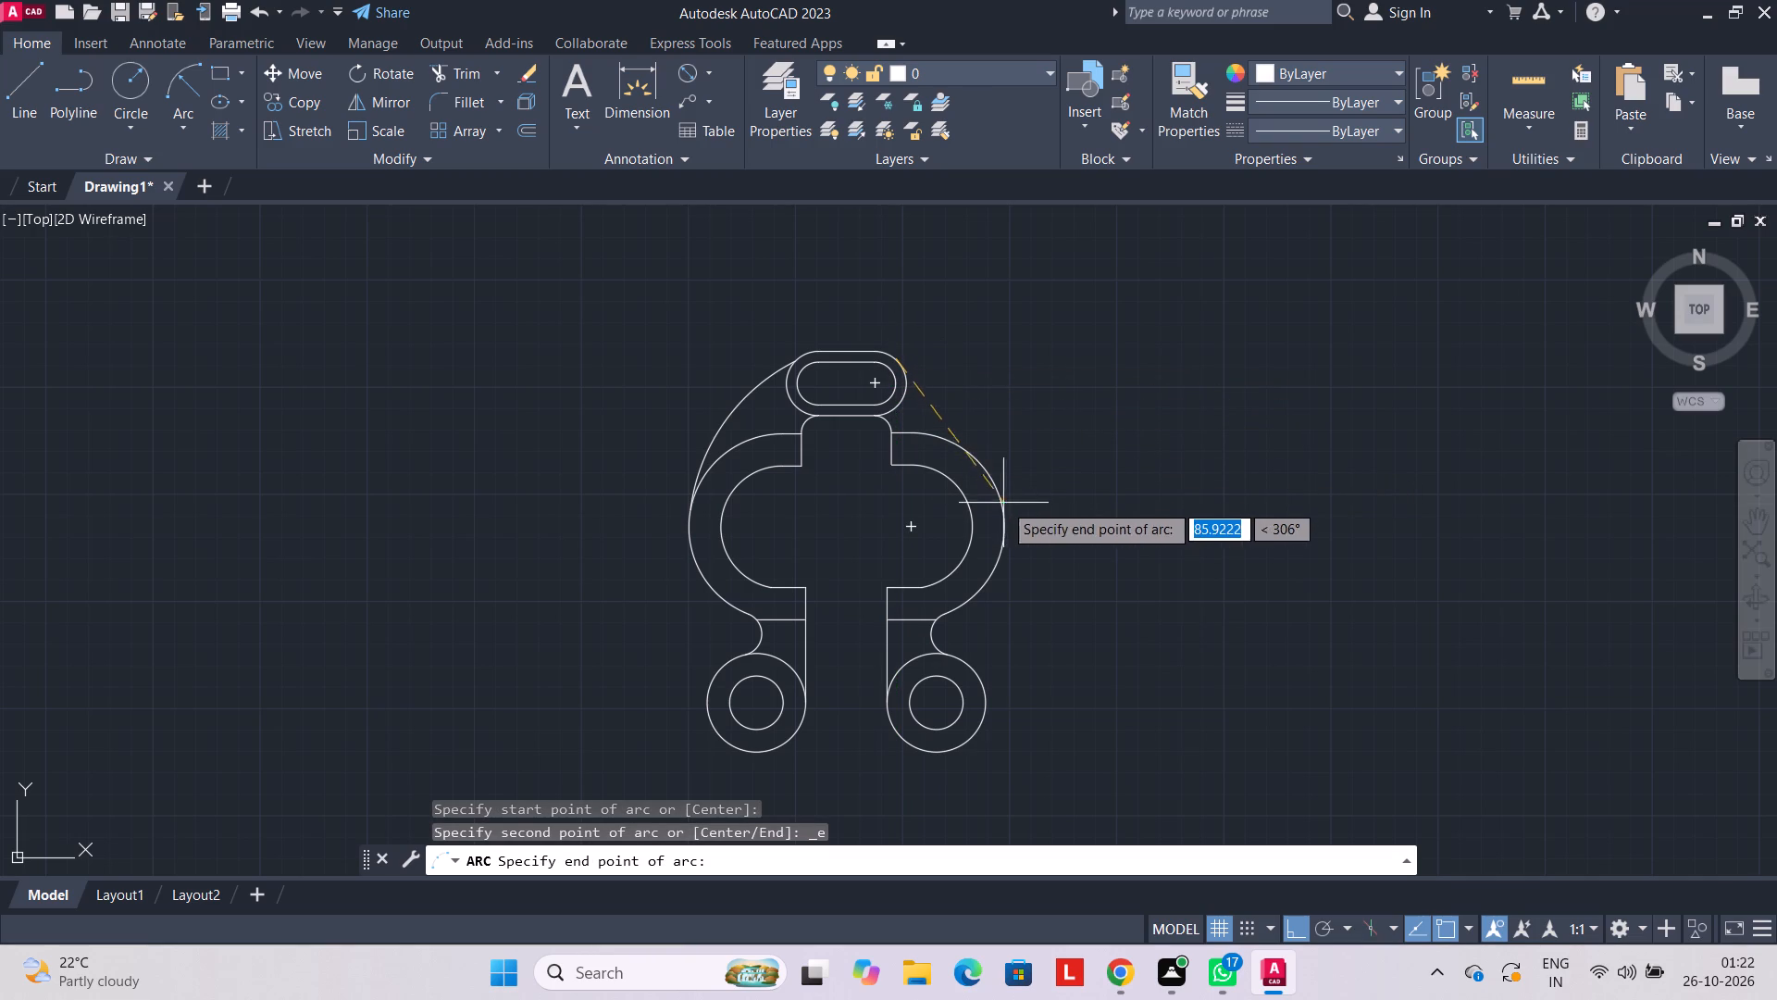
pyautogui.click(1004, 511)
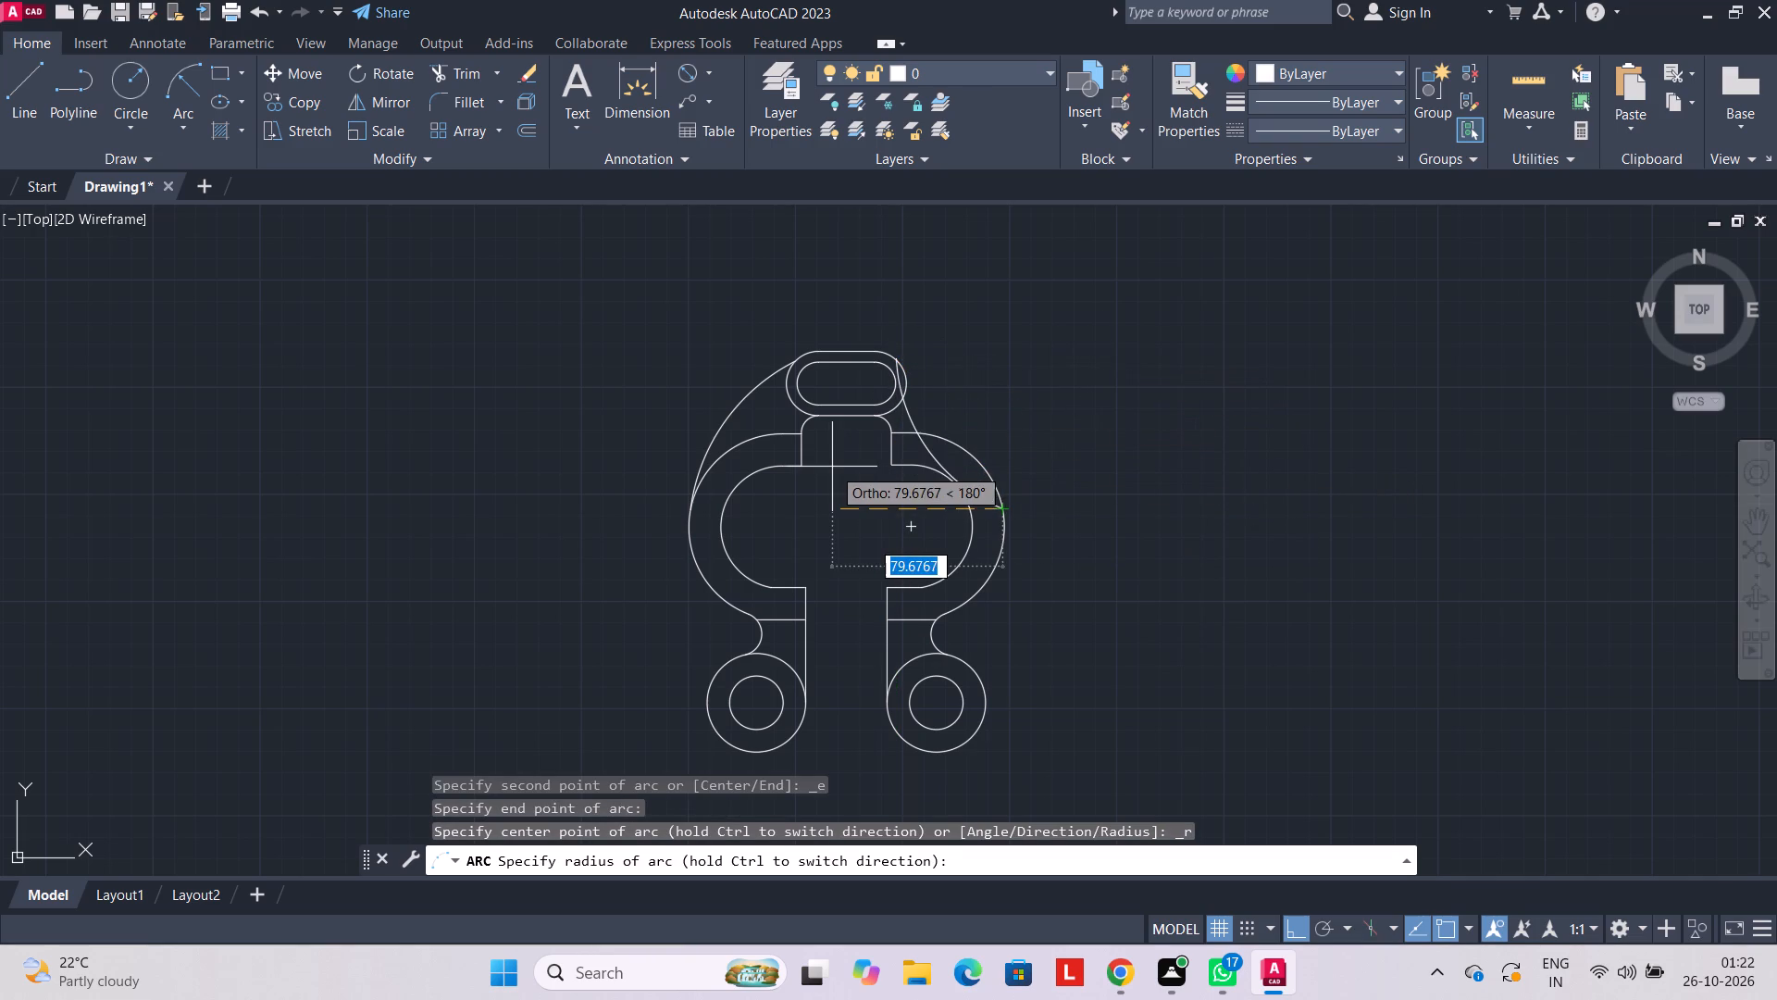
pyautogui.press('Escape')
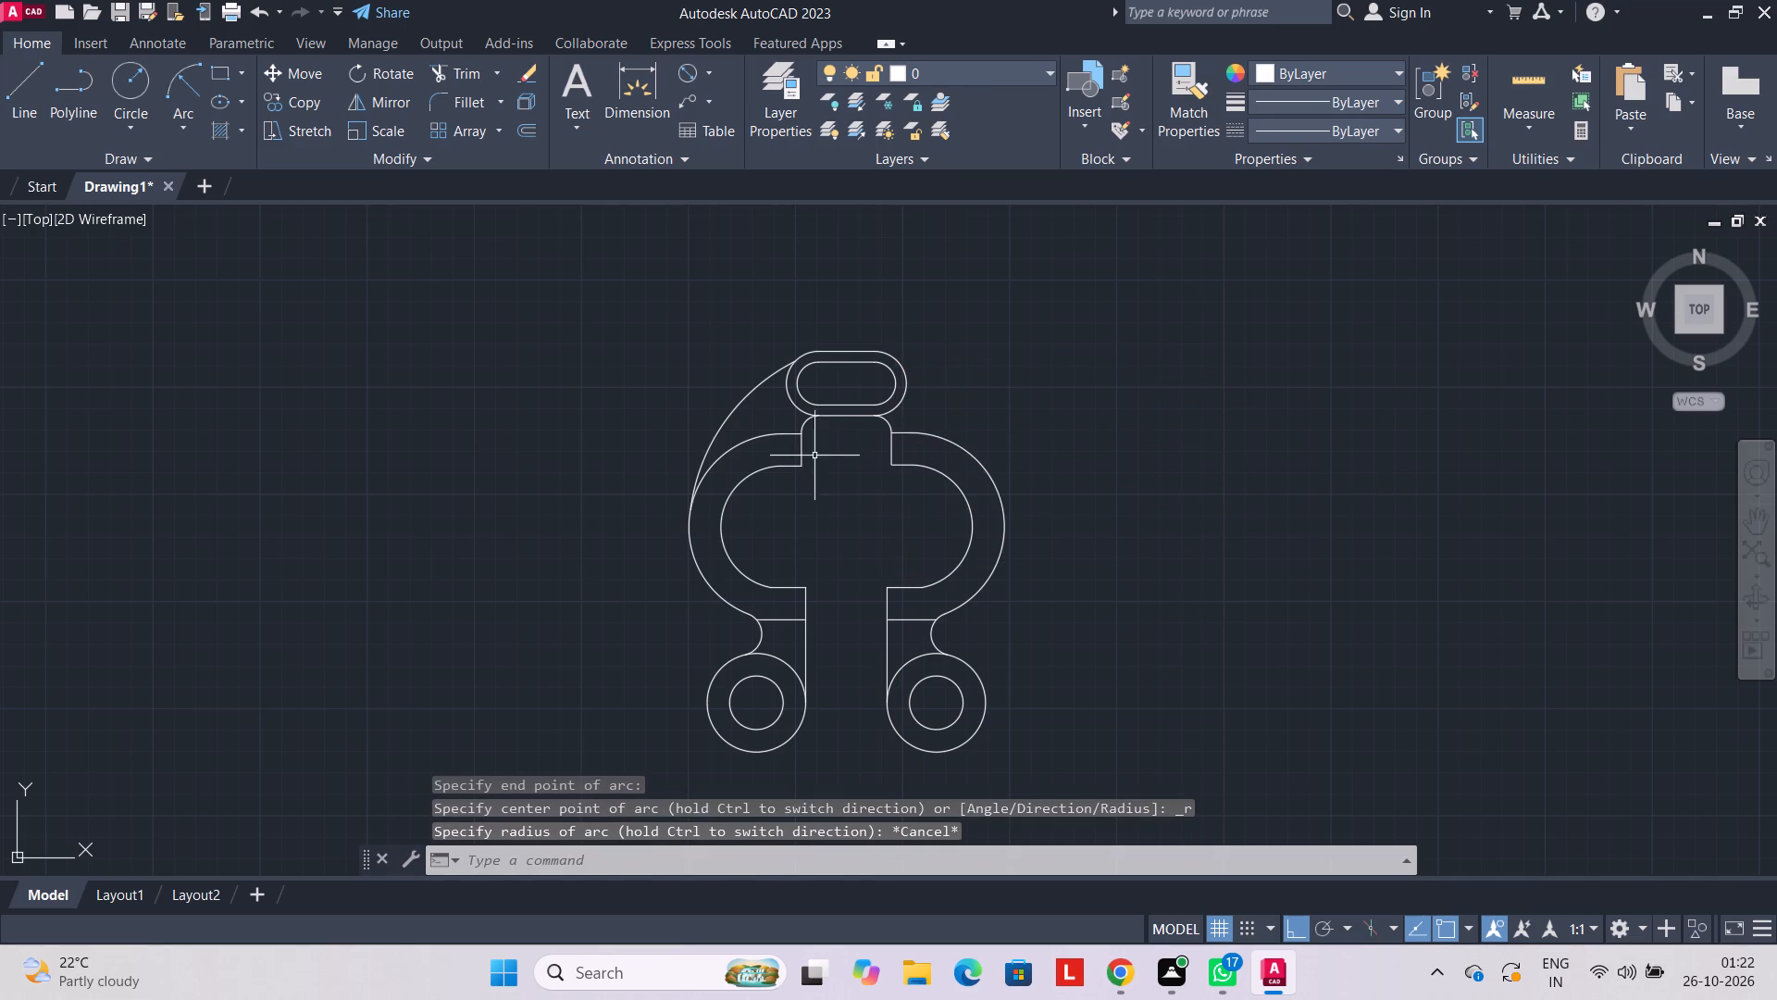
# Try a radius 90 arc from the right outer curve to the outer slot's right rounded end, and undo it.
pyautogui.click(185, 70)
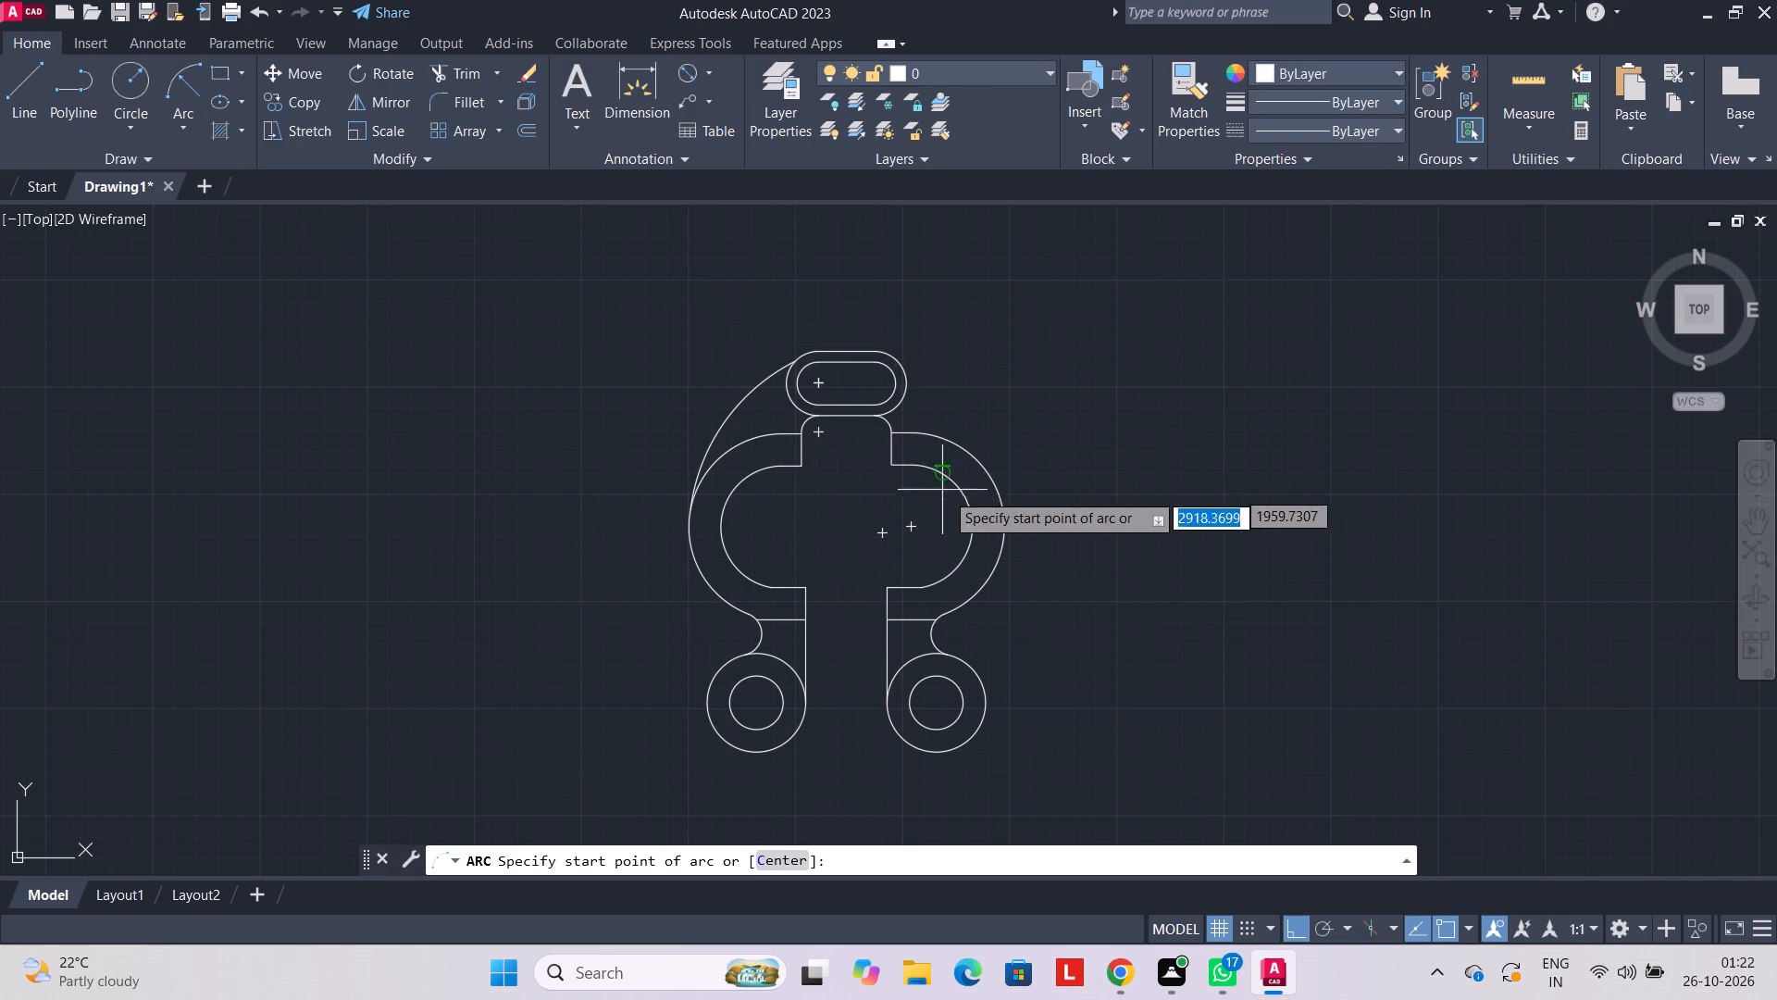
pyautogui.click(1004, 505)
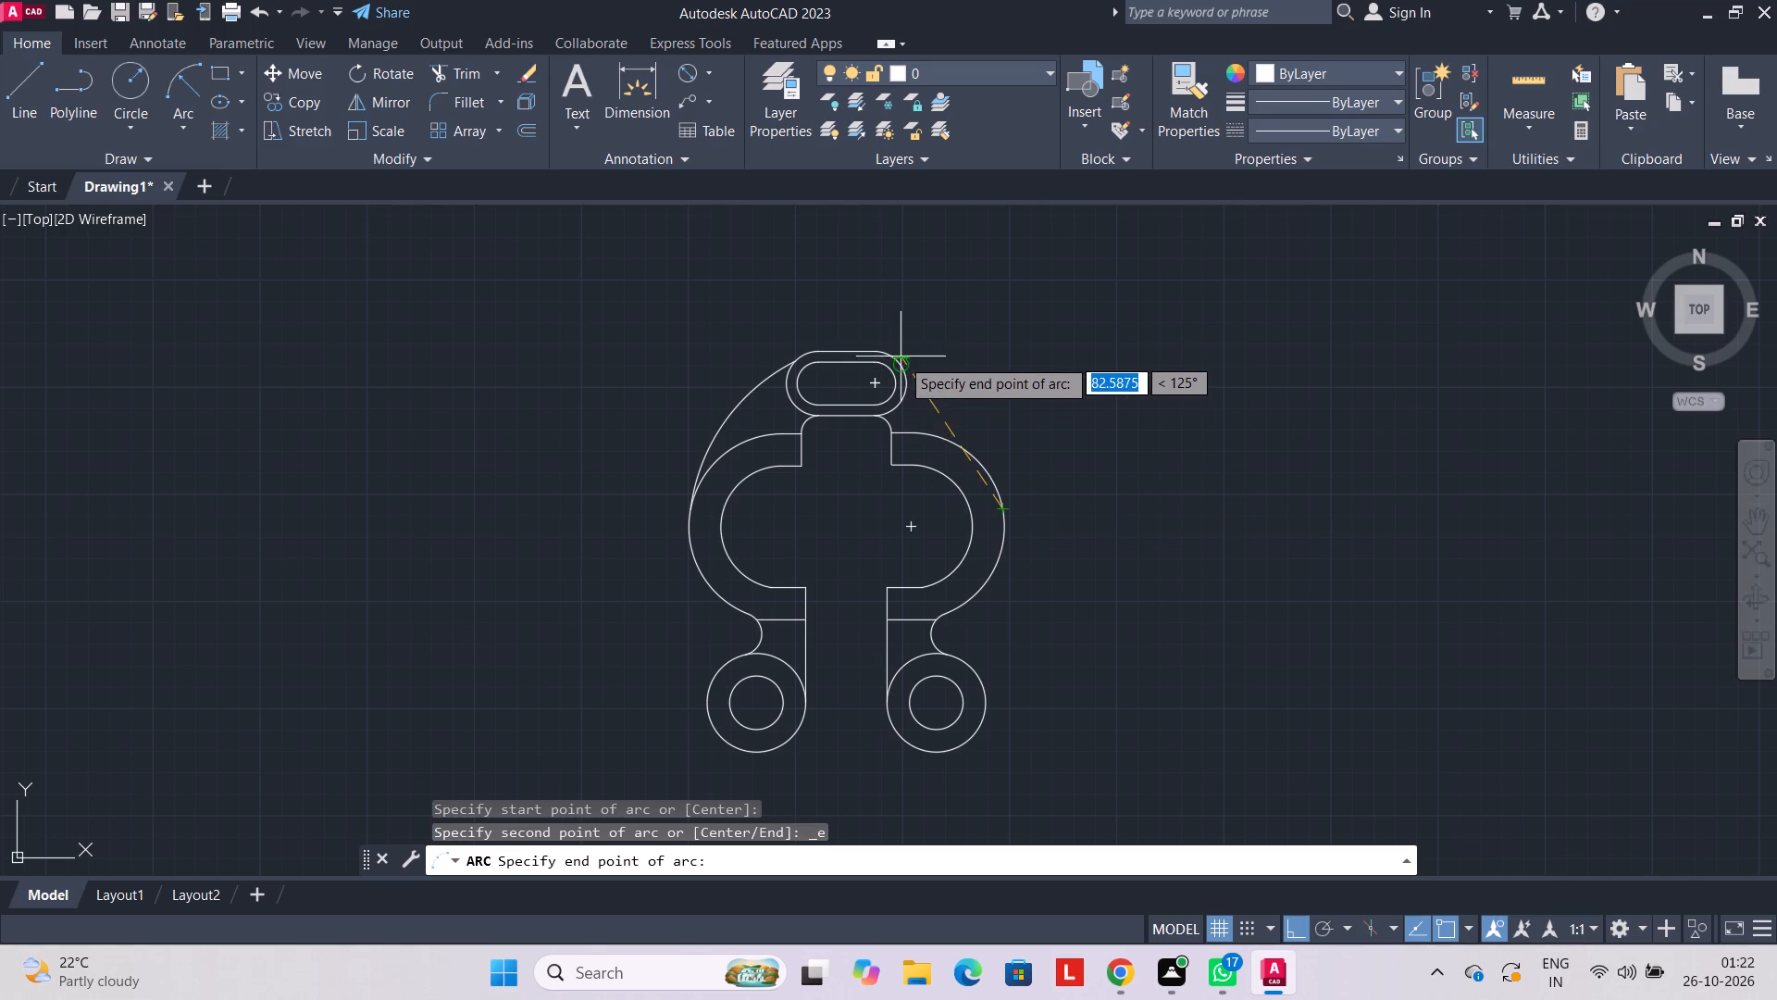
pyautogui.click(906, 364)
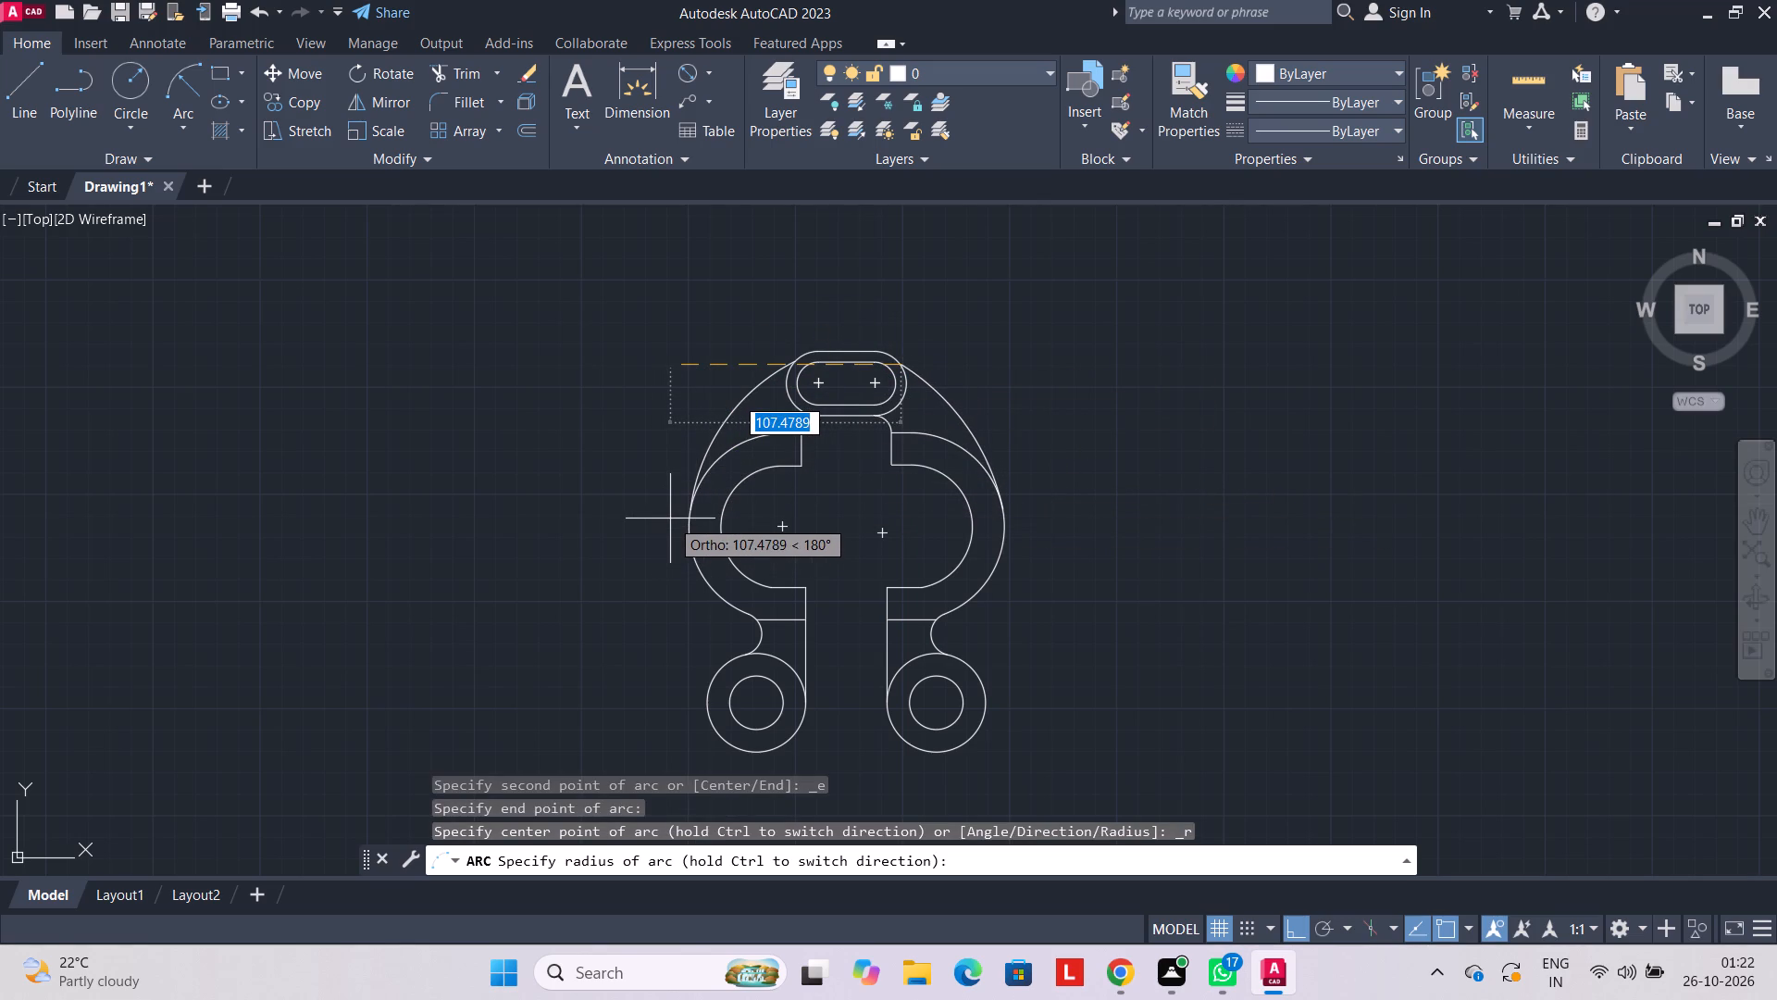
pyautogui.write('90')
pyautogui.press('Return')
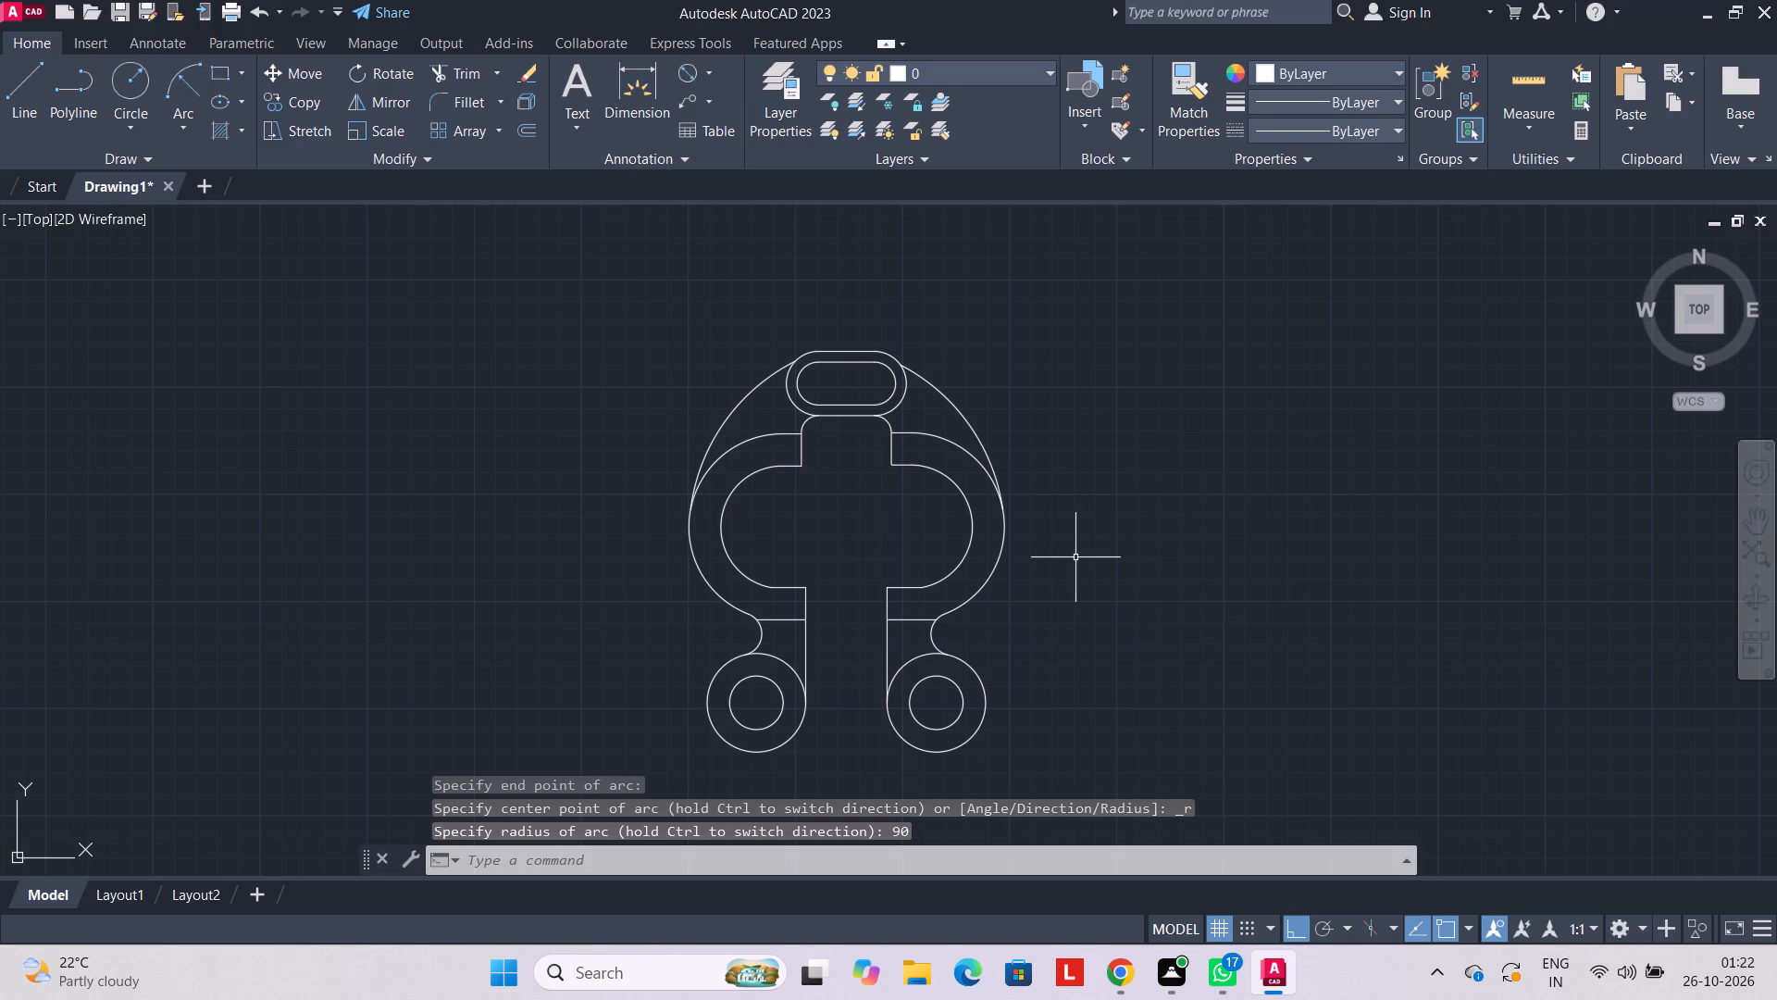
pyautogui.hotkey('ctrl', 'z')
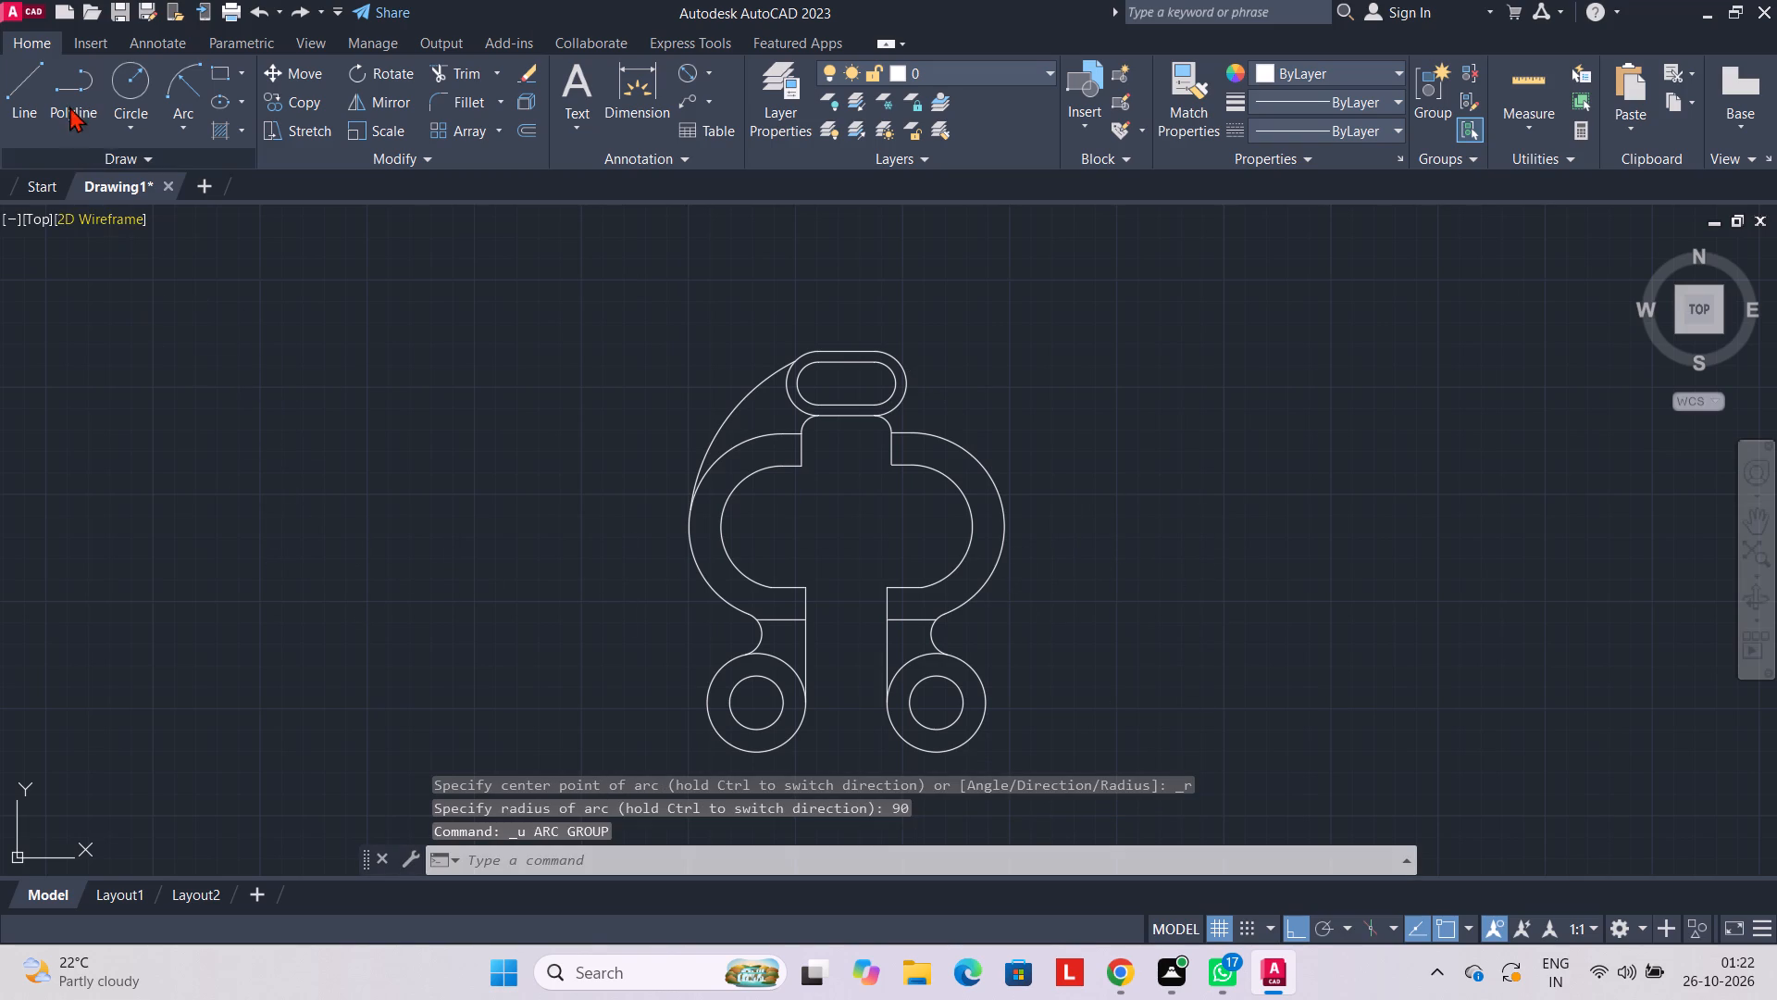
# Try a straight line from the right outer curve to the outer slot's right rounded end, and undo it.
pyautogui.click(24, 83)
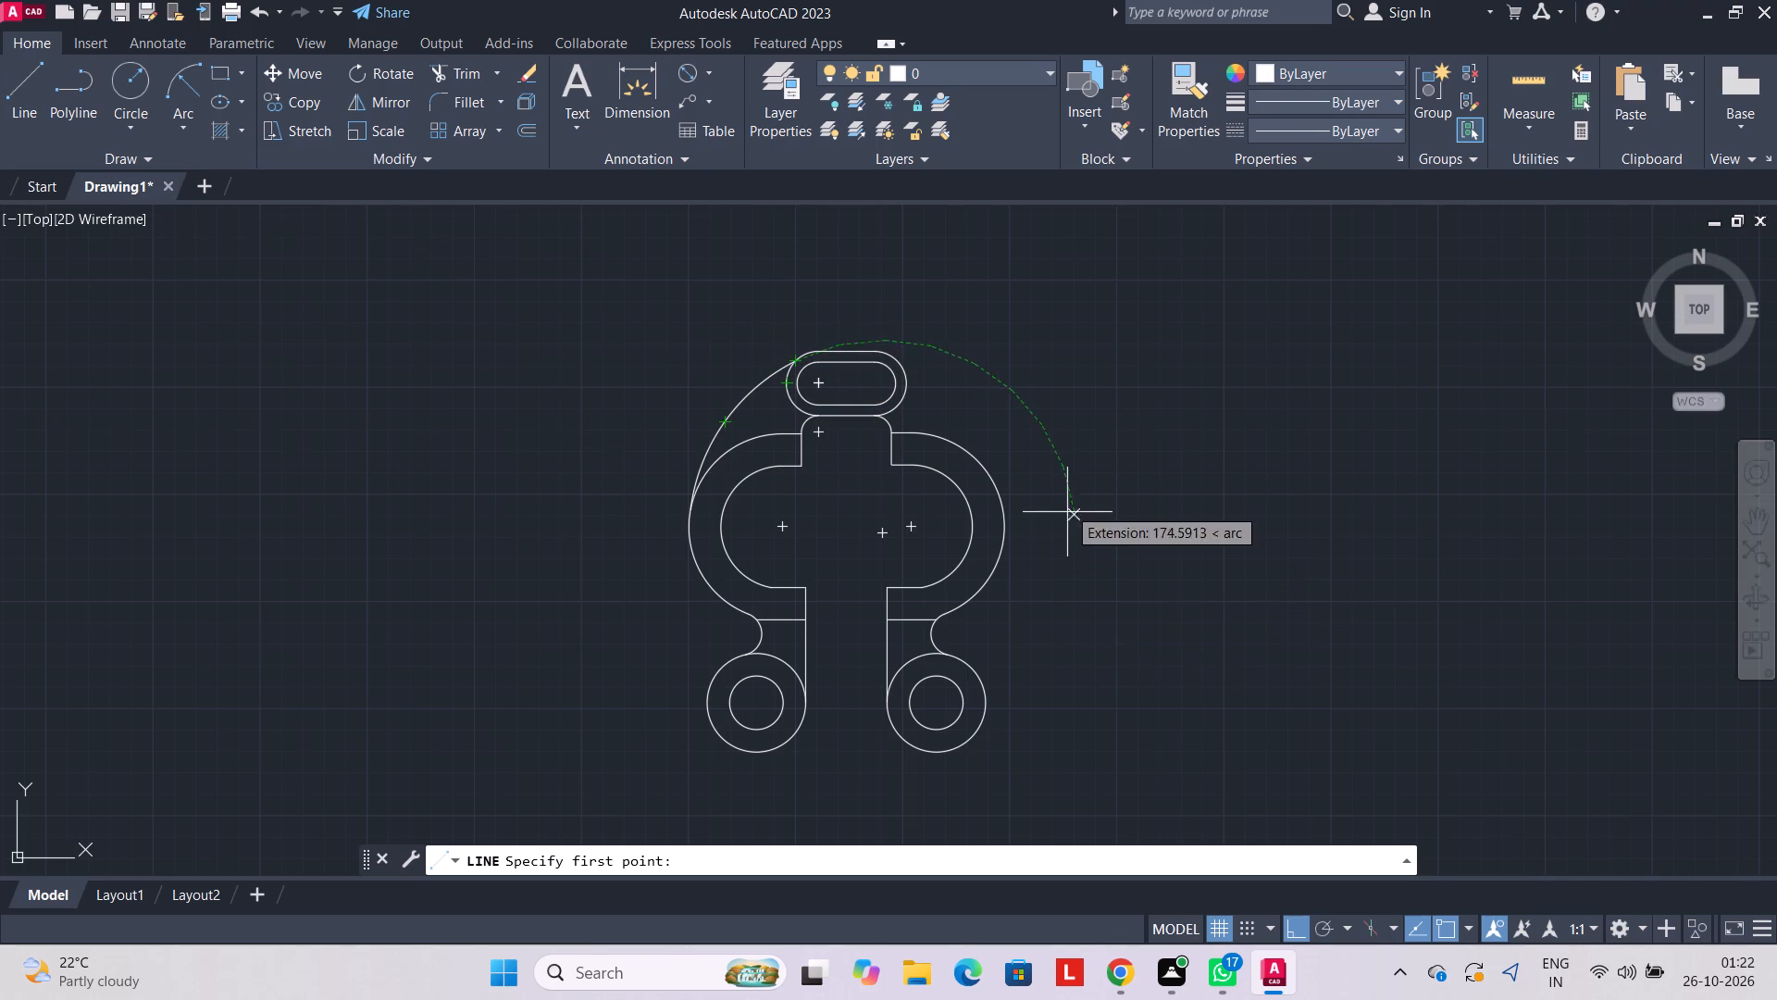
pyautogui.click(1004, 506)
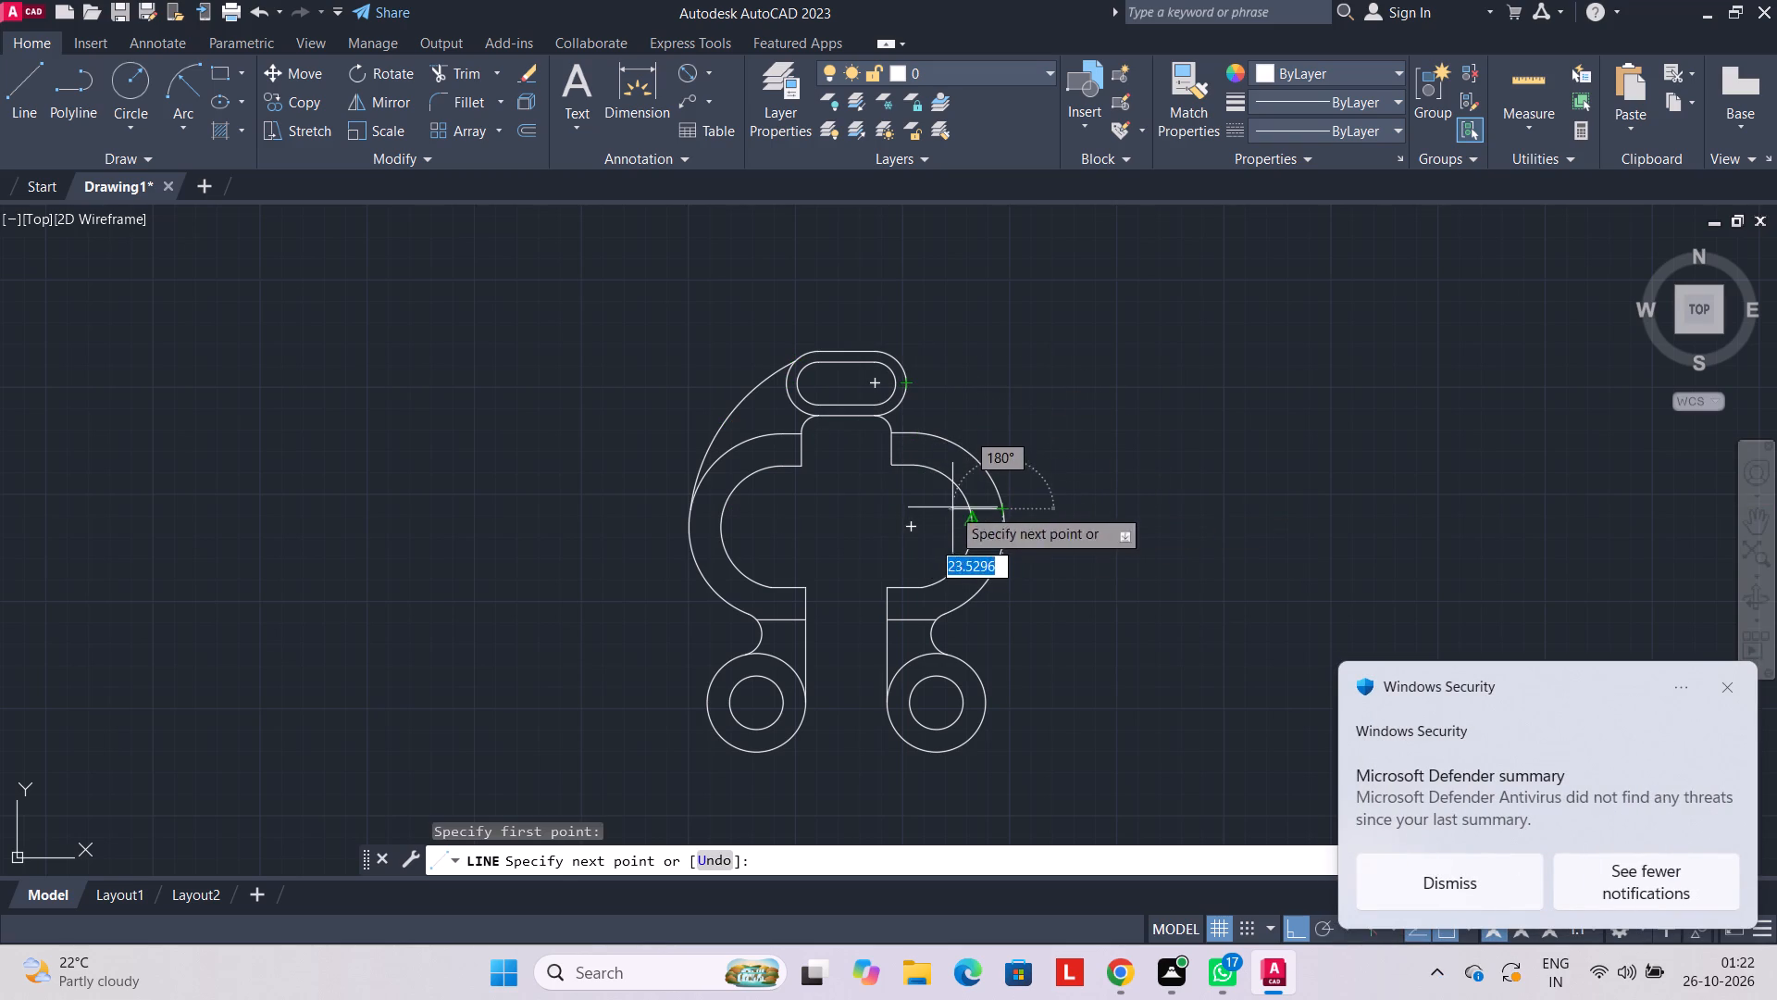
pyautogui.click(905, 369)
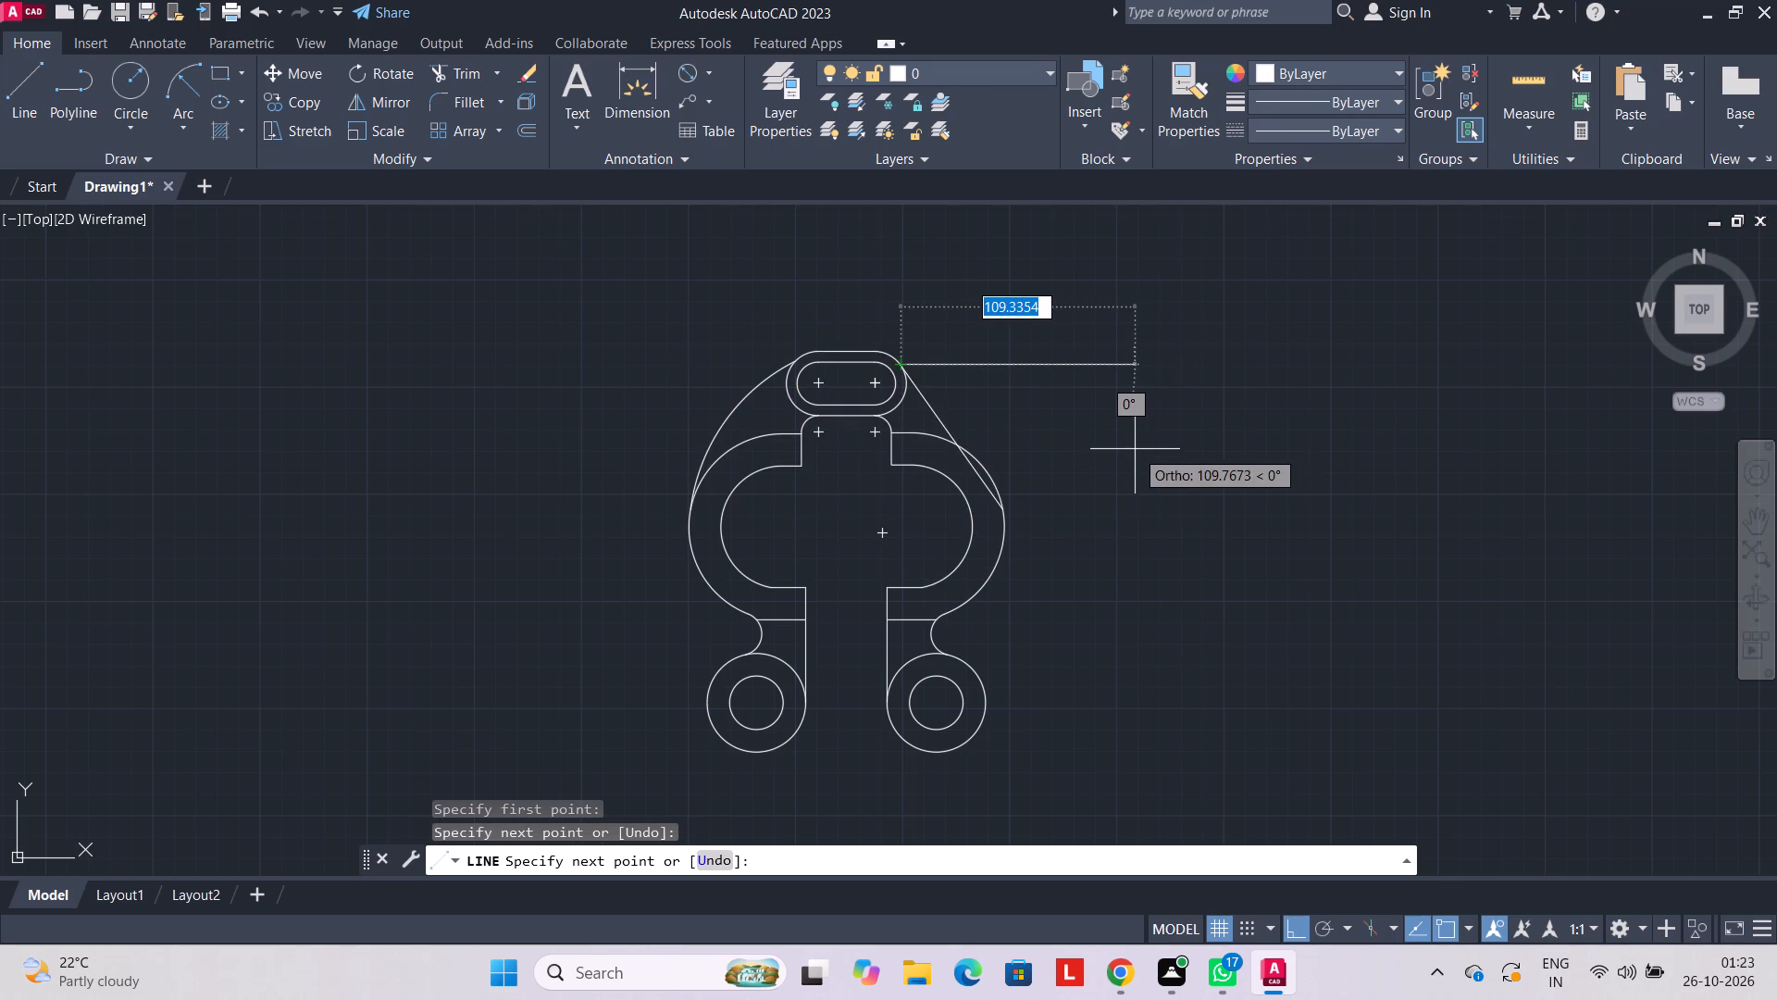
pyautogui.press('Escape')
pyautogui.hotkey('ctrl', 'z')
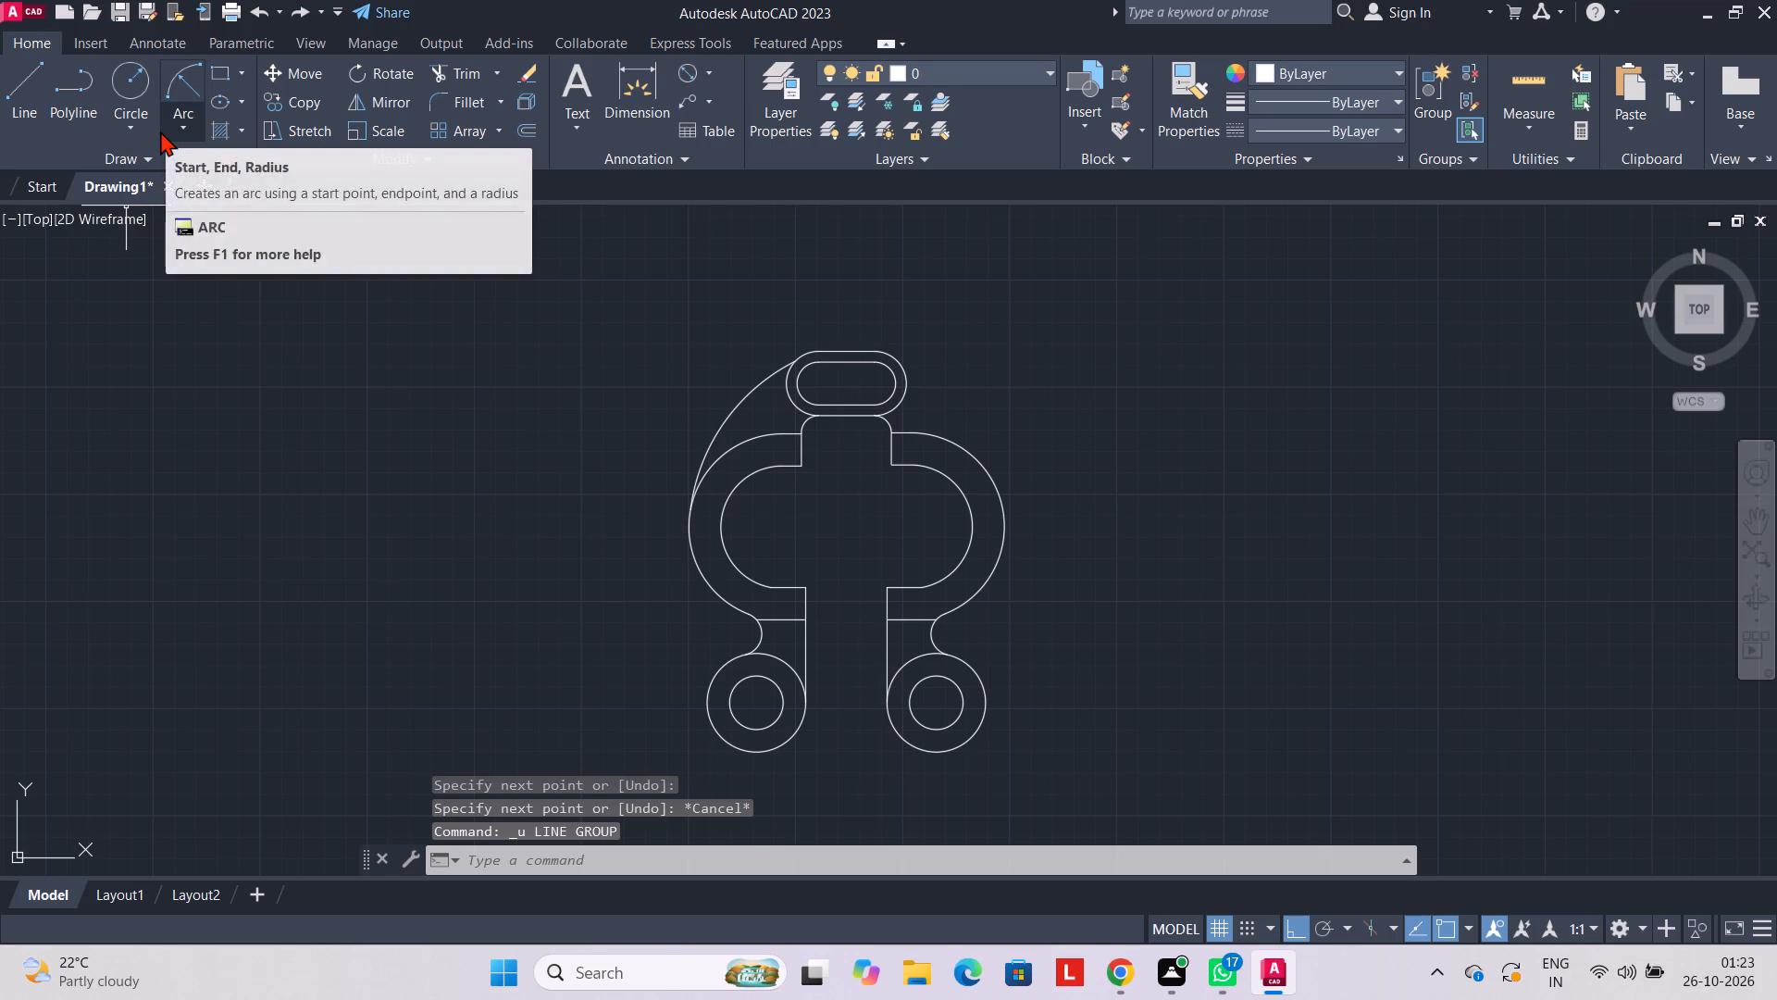
# Draw a Start, End, Radius arc of radius 90 from the right outer curve to the outer slot's right rounded end.
pyautogui.click(185, 89)
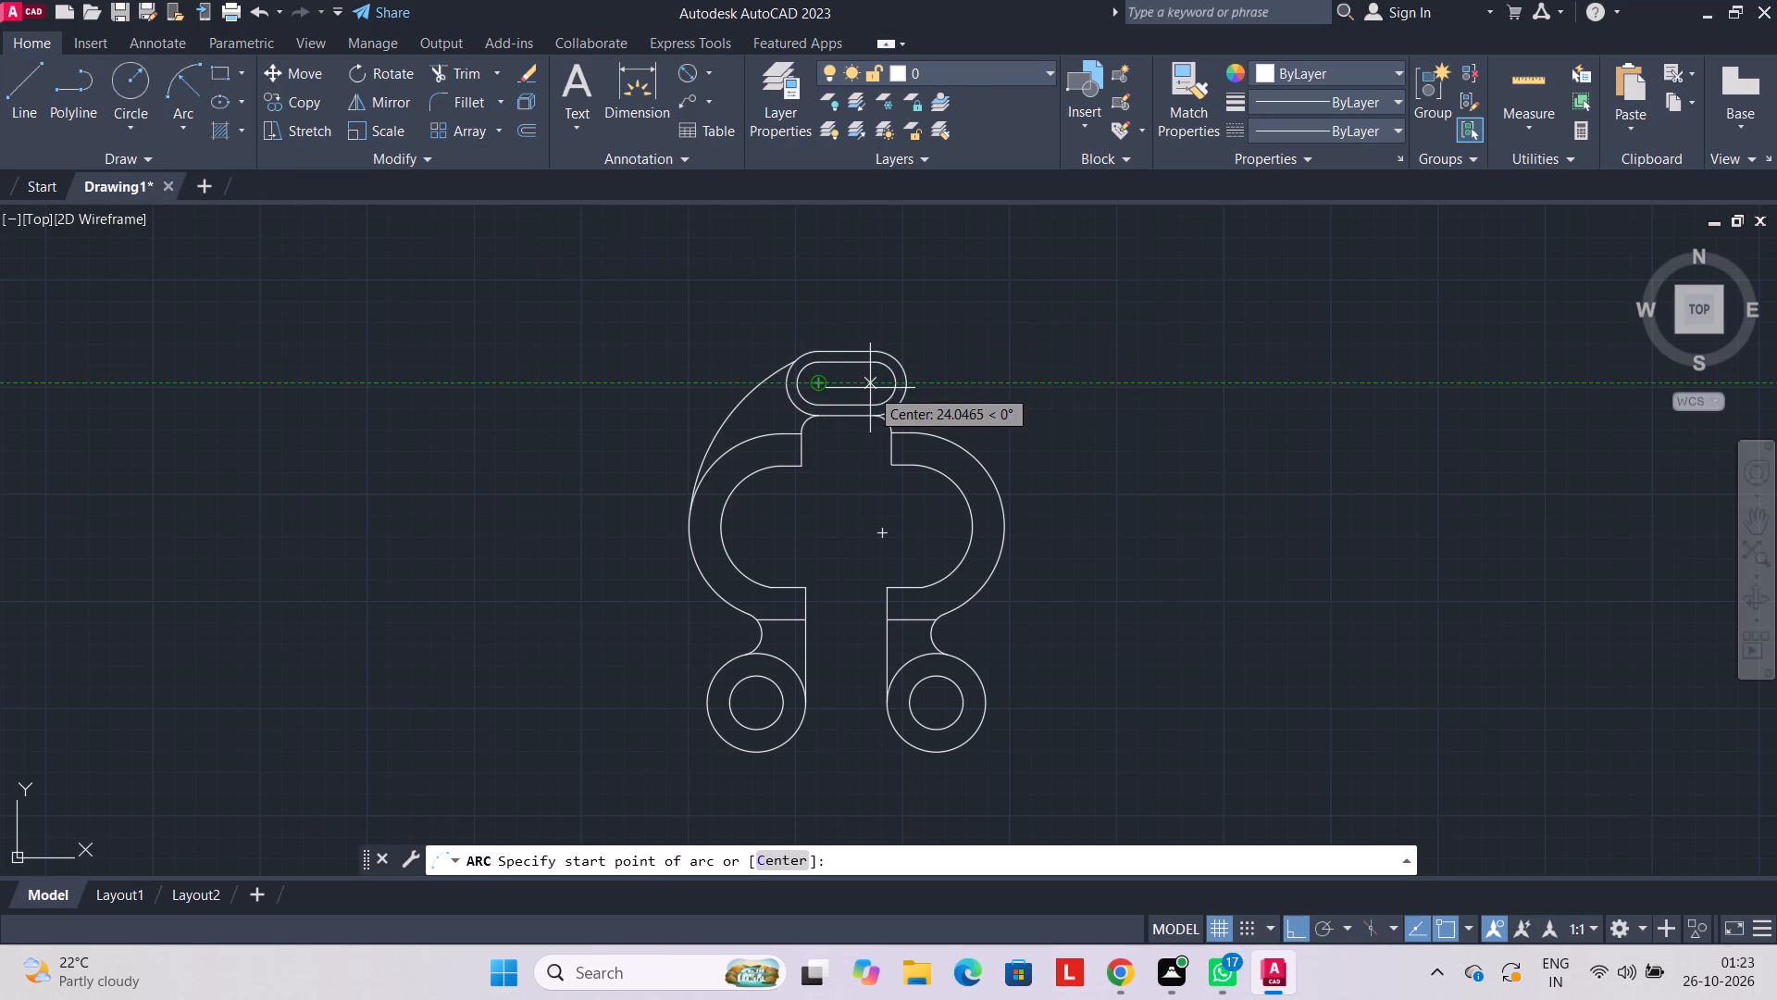
pyautogui.click(996, 516)
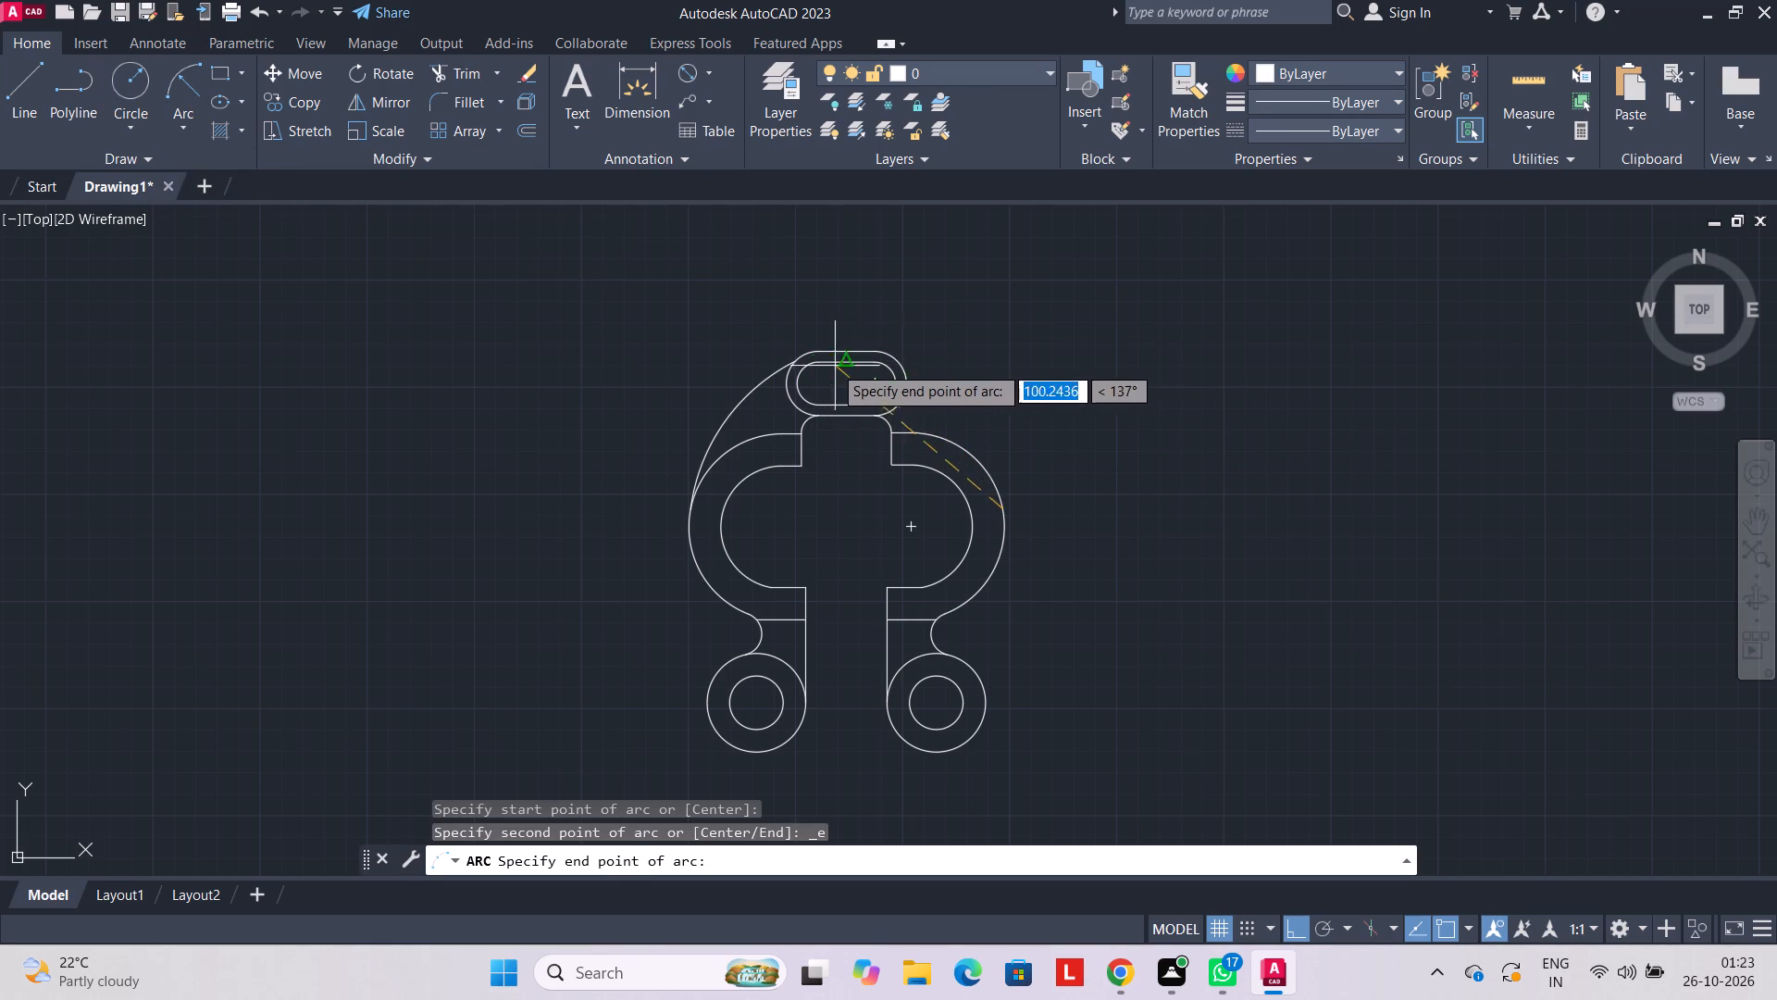
pyautogui.click(903, 365)
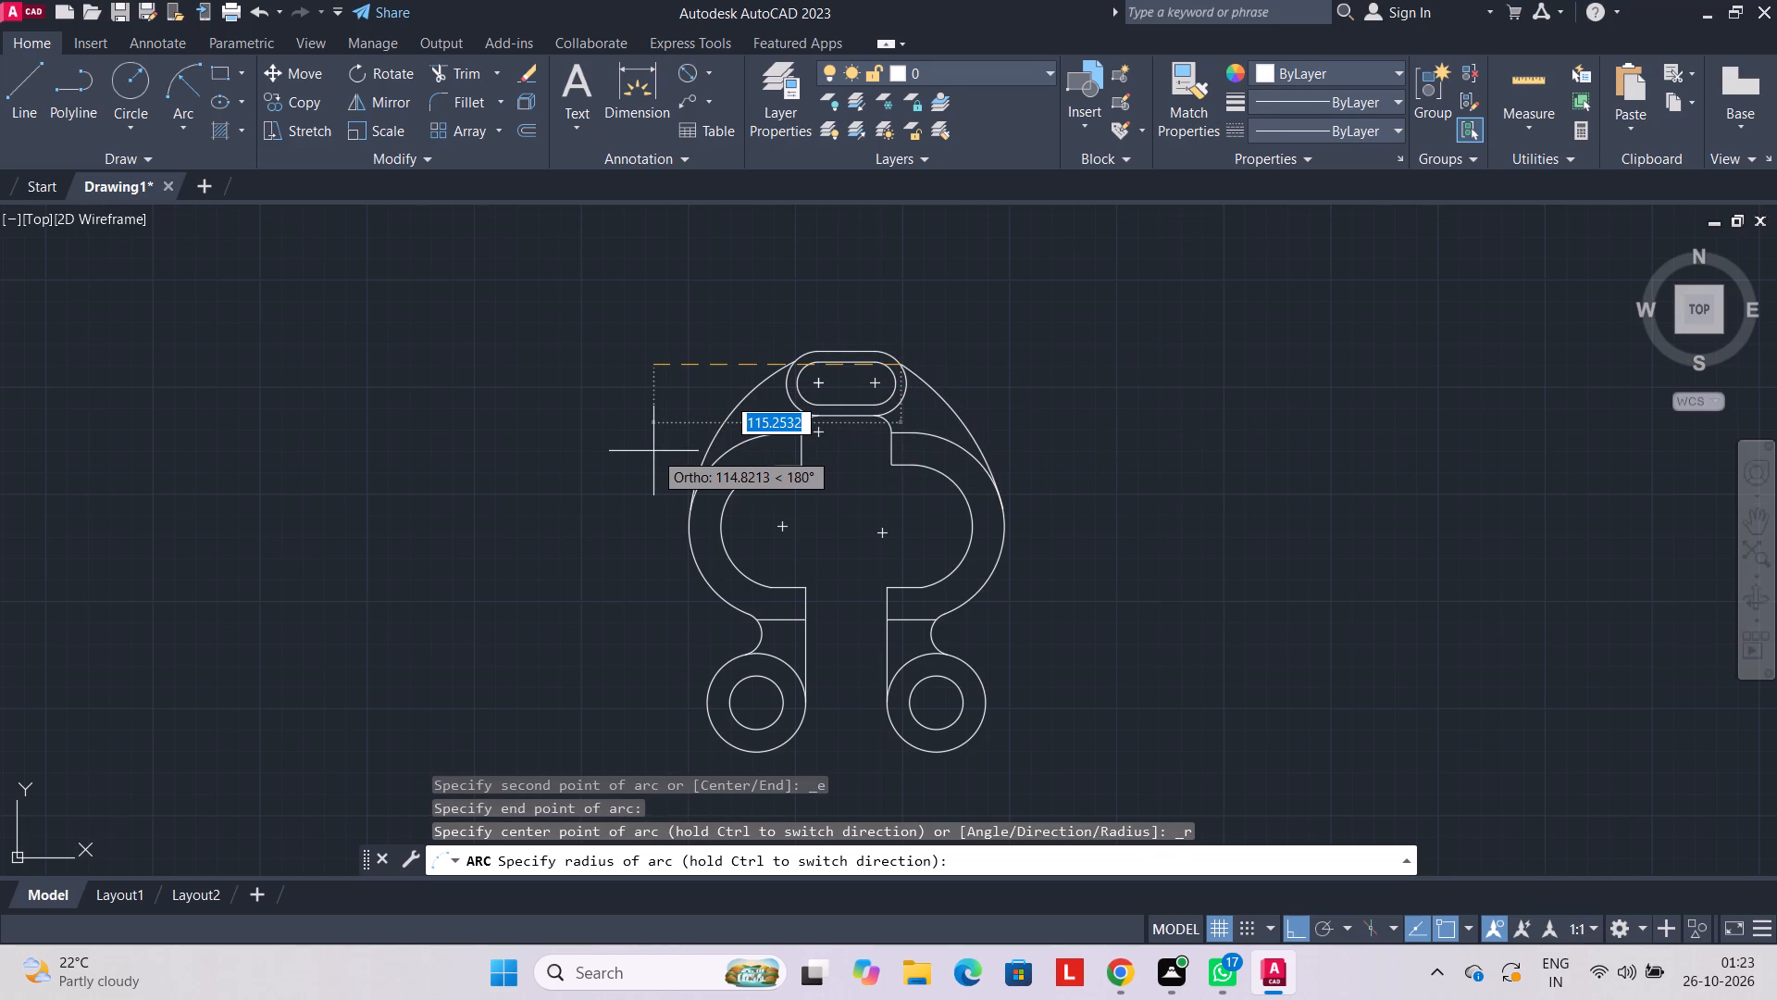
pyautogui.write('90')
pyautogui.press('Return')
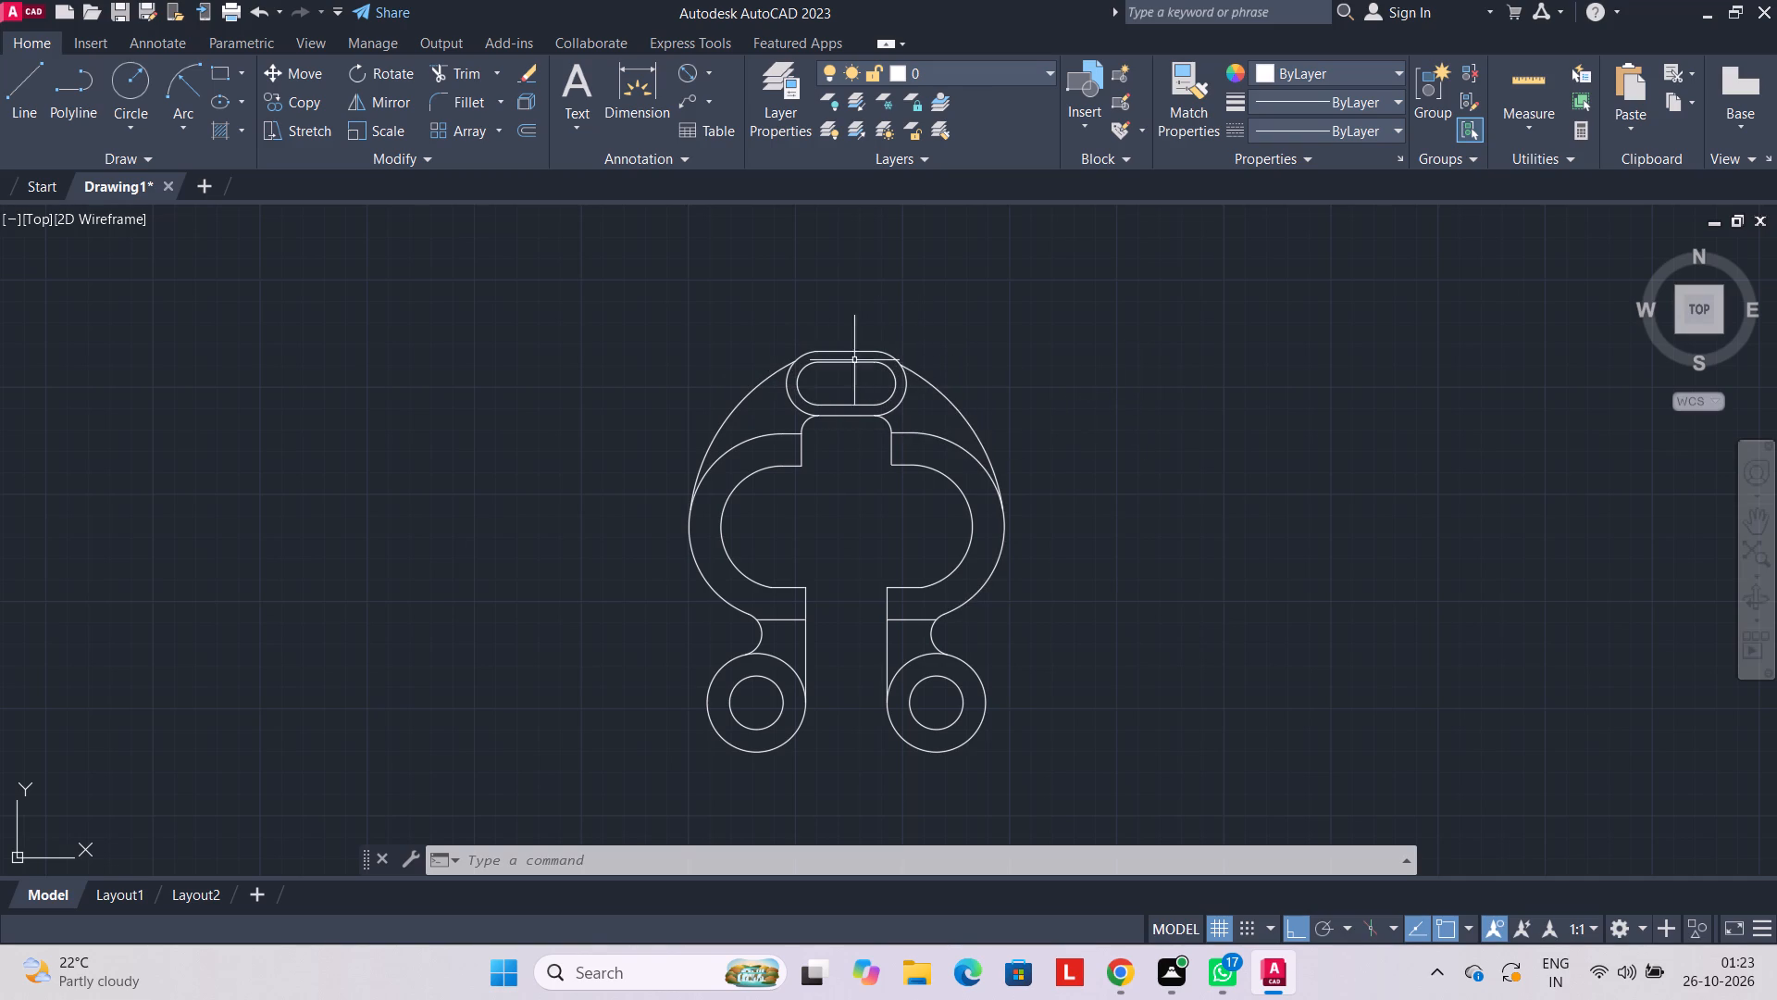
pyautogui.scroll(-2, 893, 386)
pyautogui.scroll(3, 889, 383)
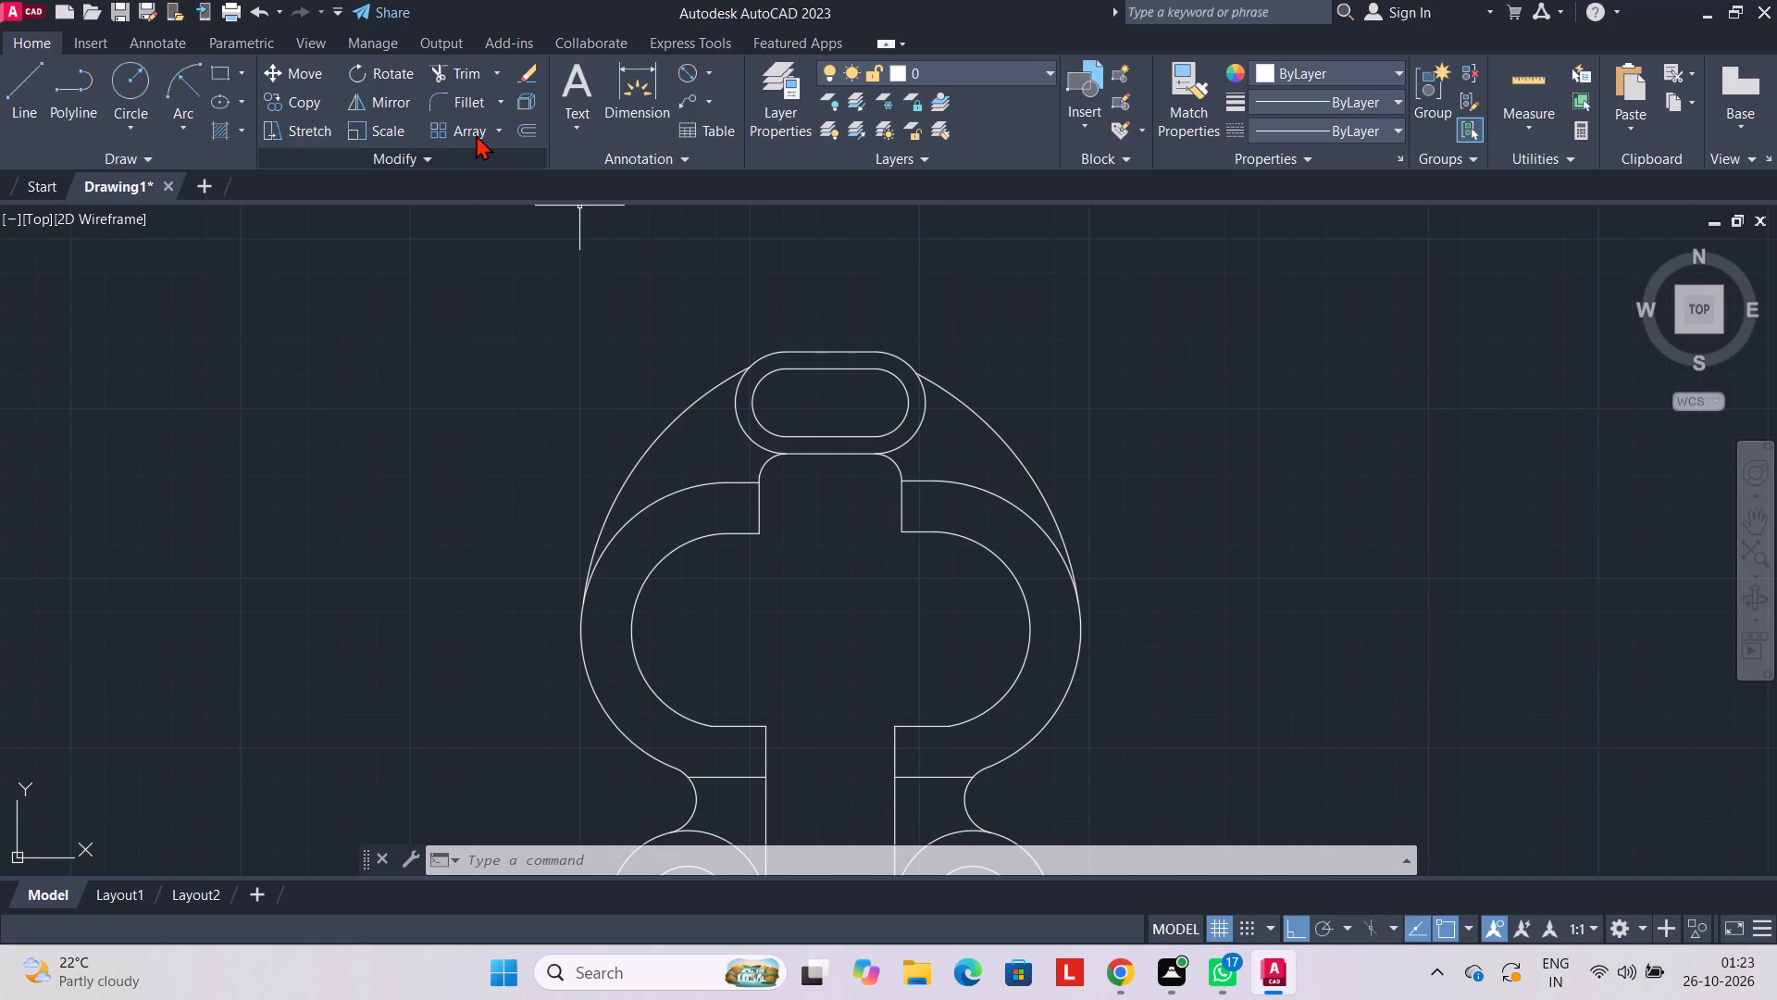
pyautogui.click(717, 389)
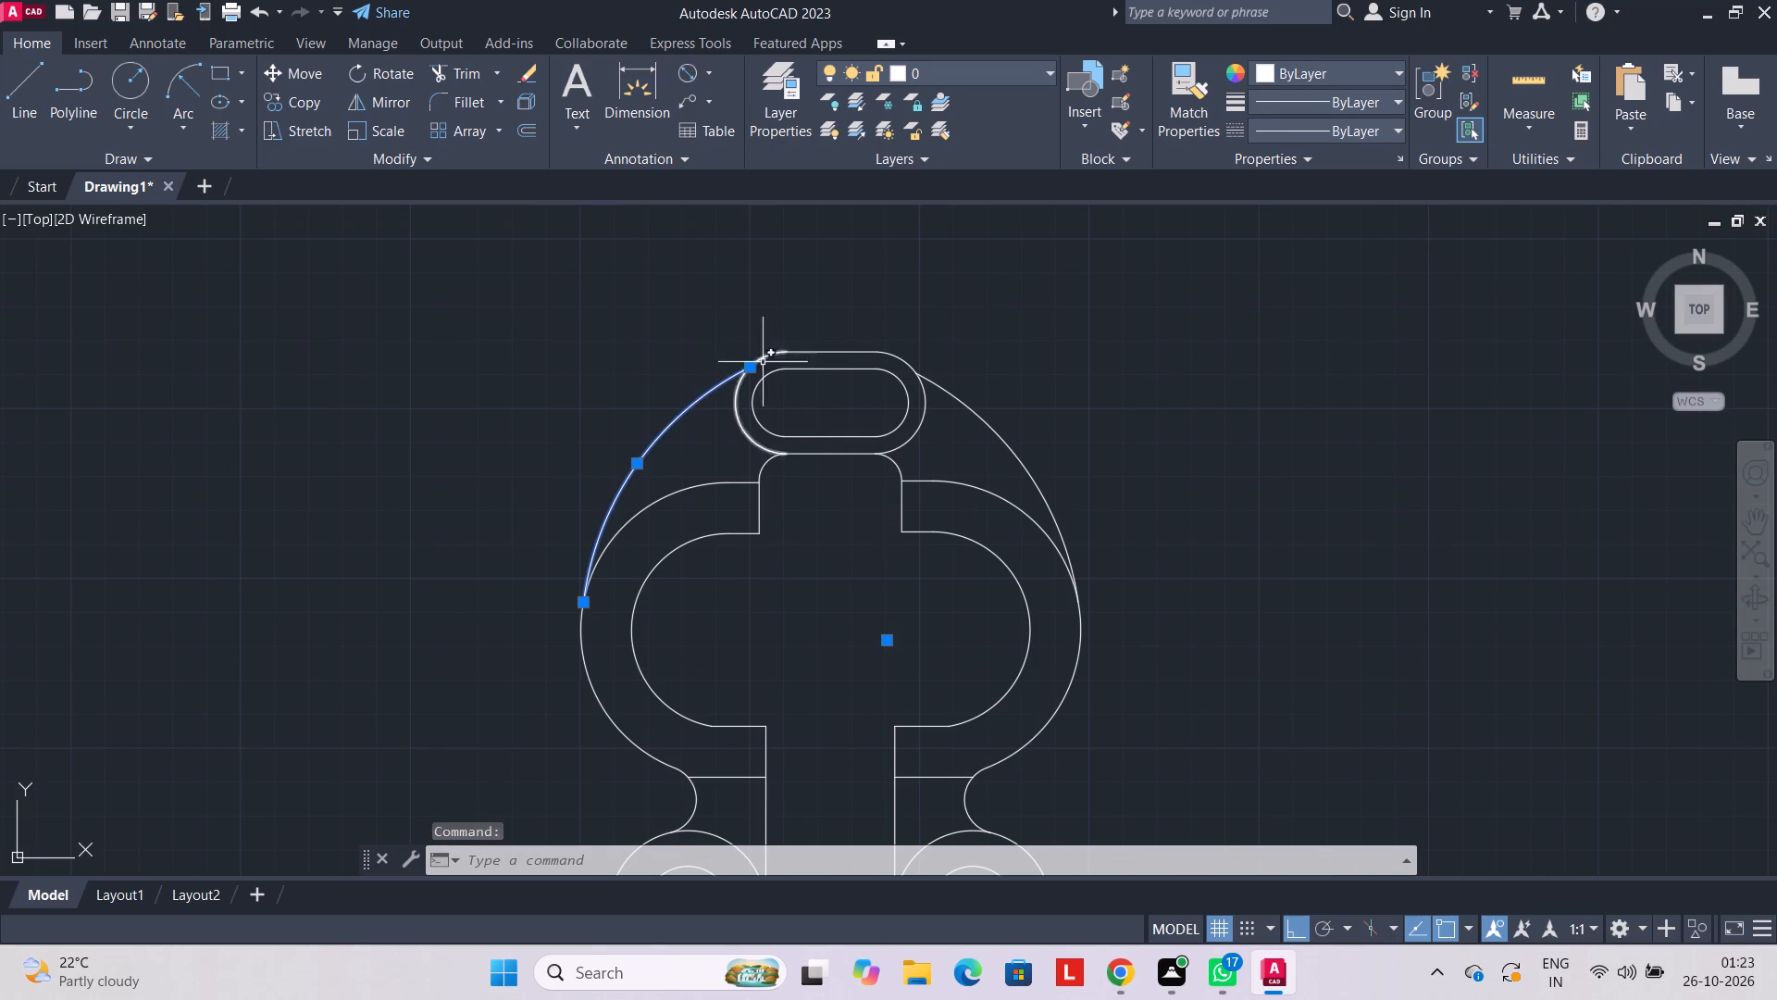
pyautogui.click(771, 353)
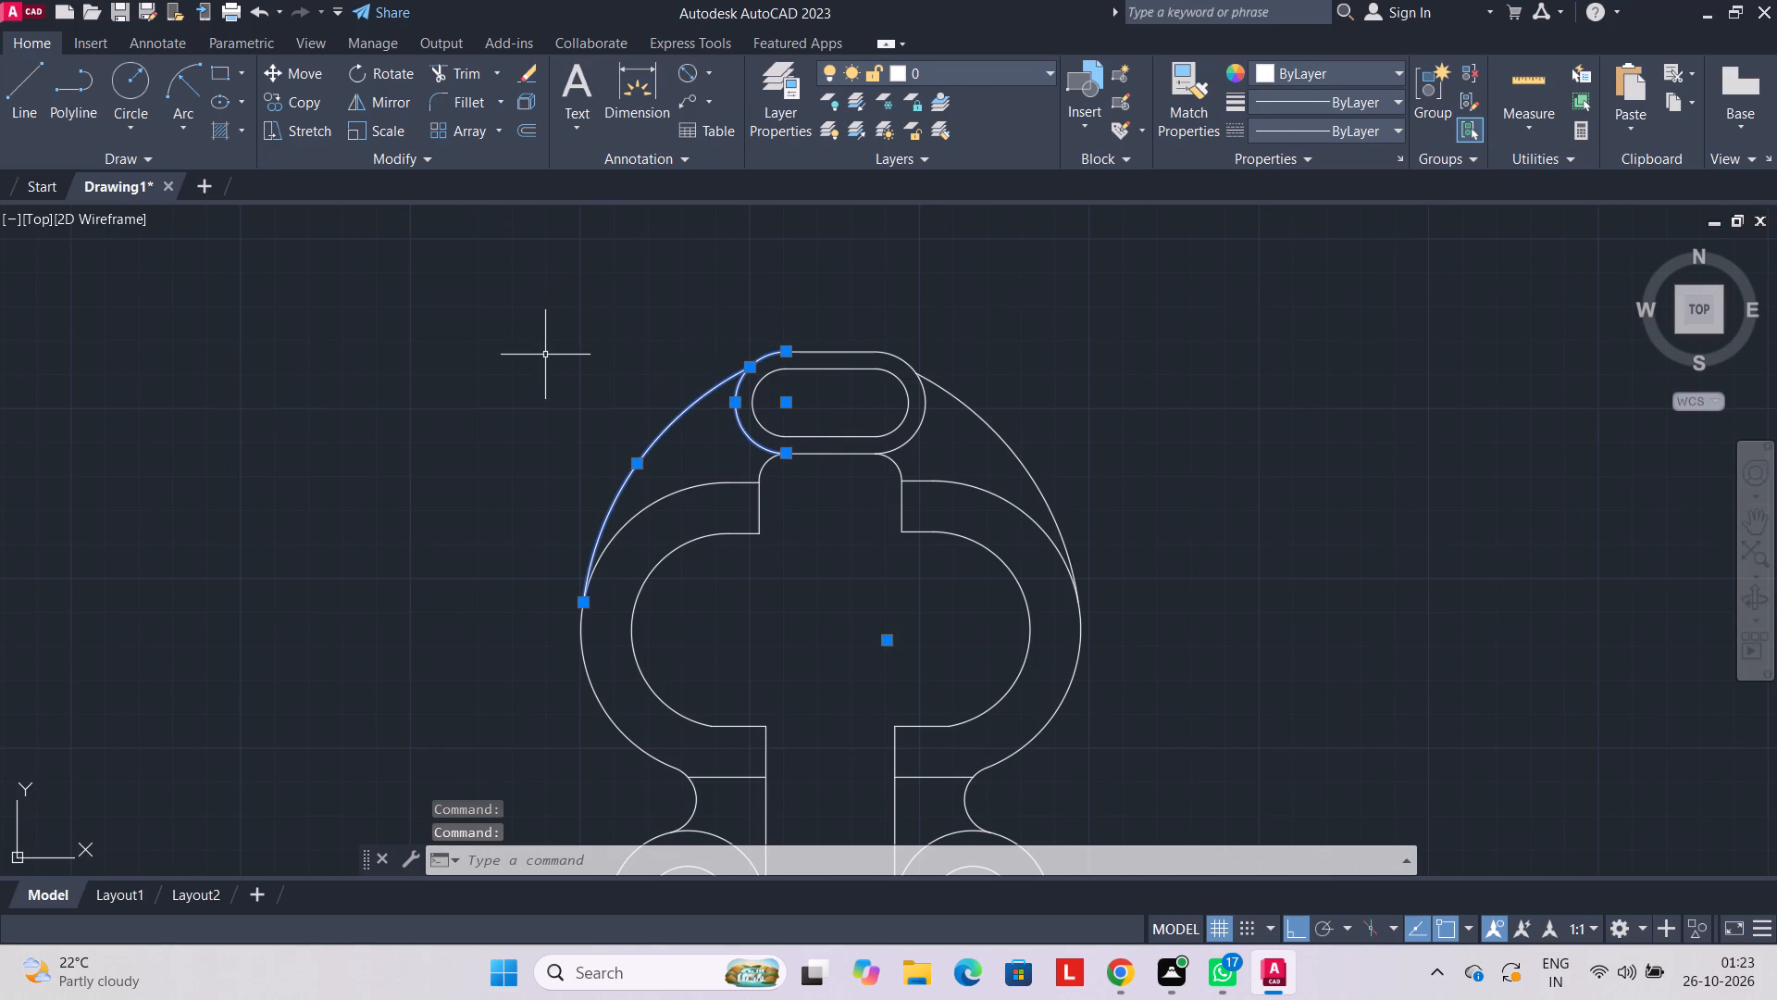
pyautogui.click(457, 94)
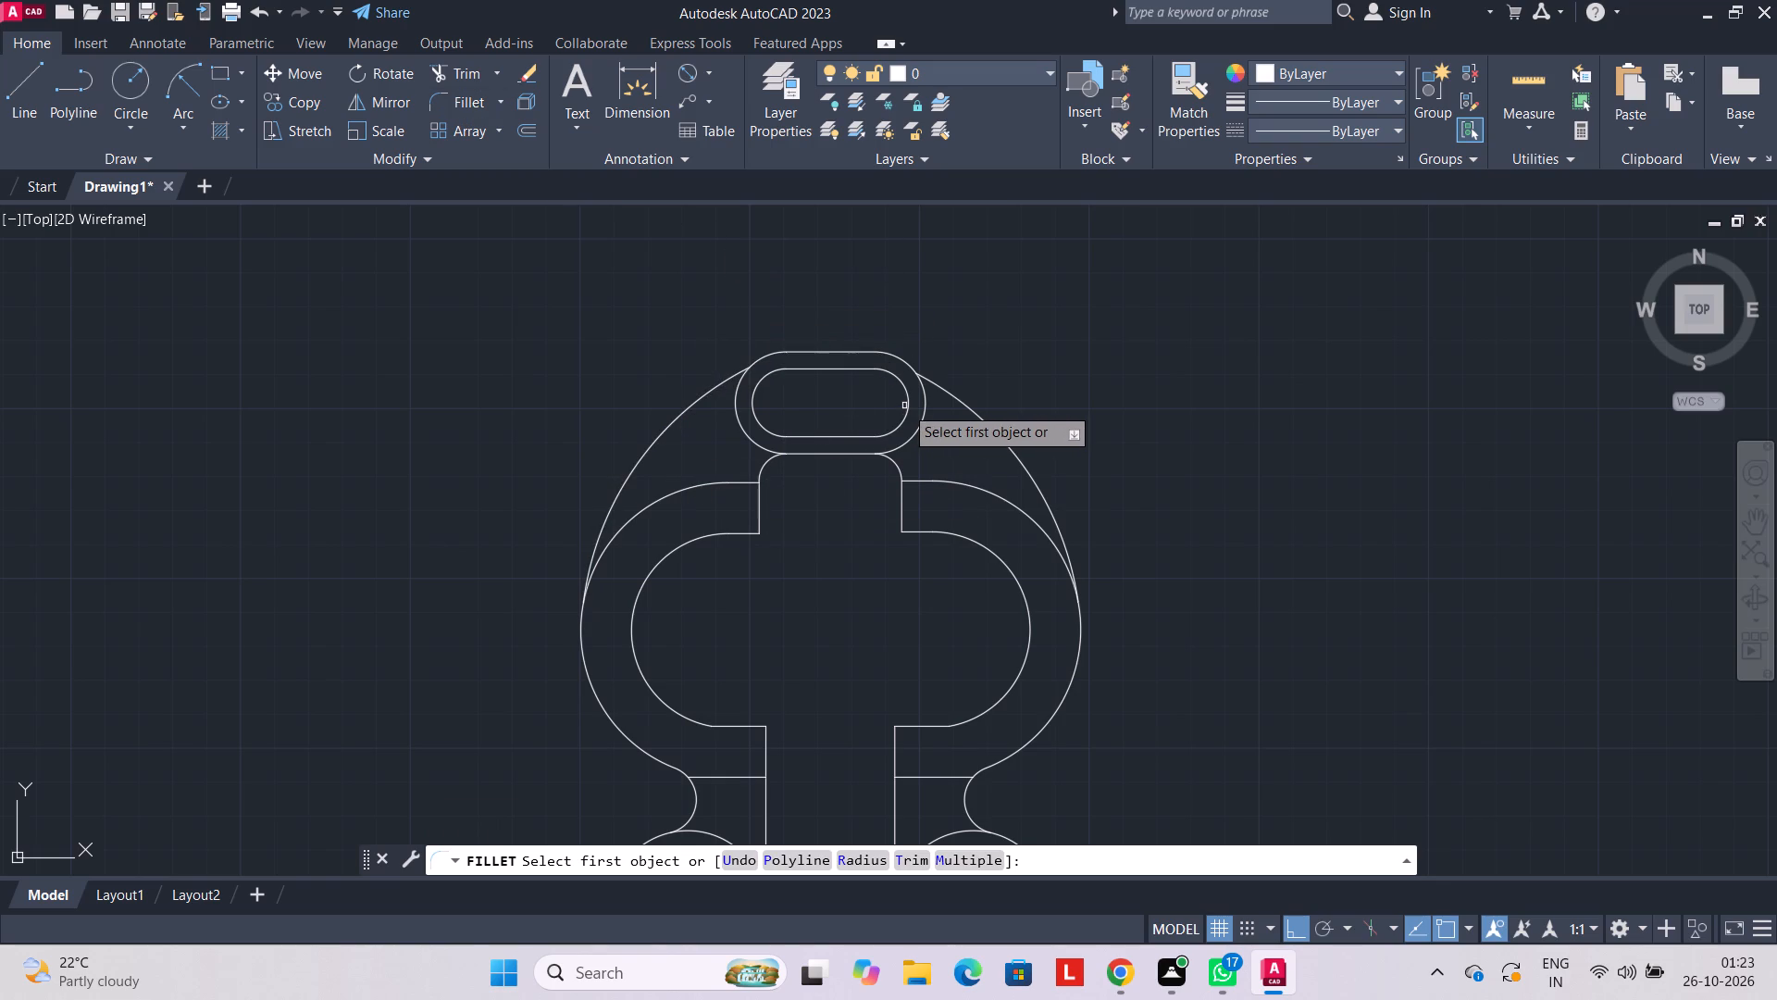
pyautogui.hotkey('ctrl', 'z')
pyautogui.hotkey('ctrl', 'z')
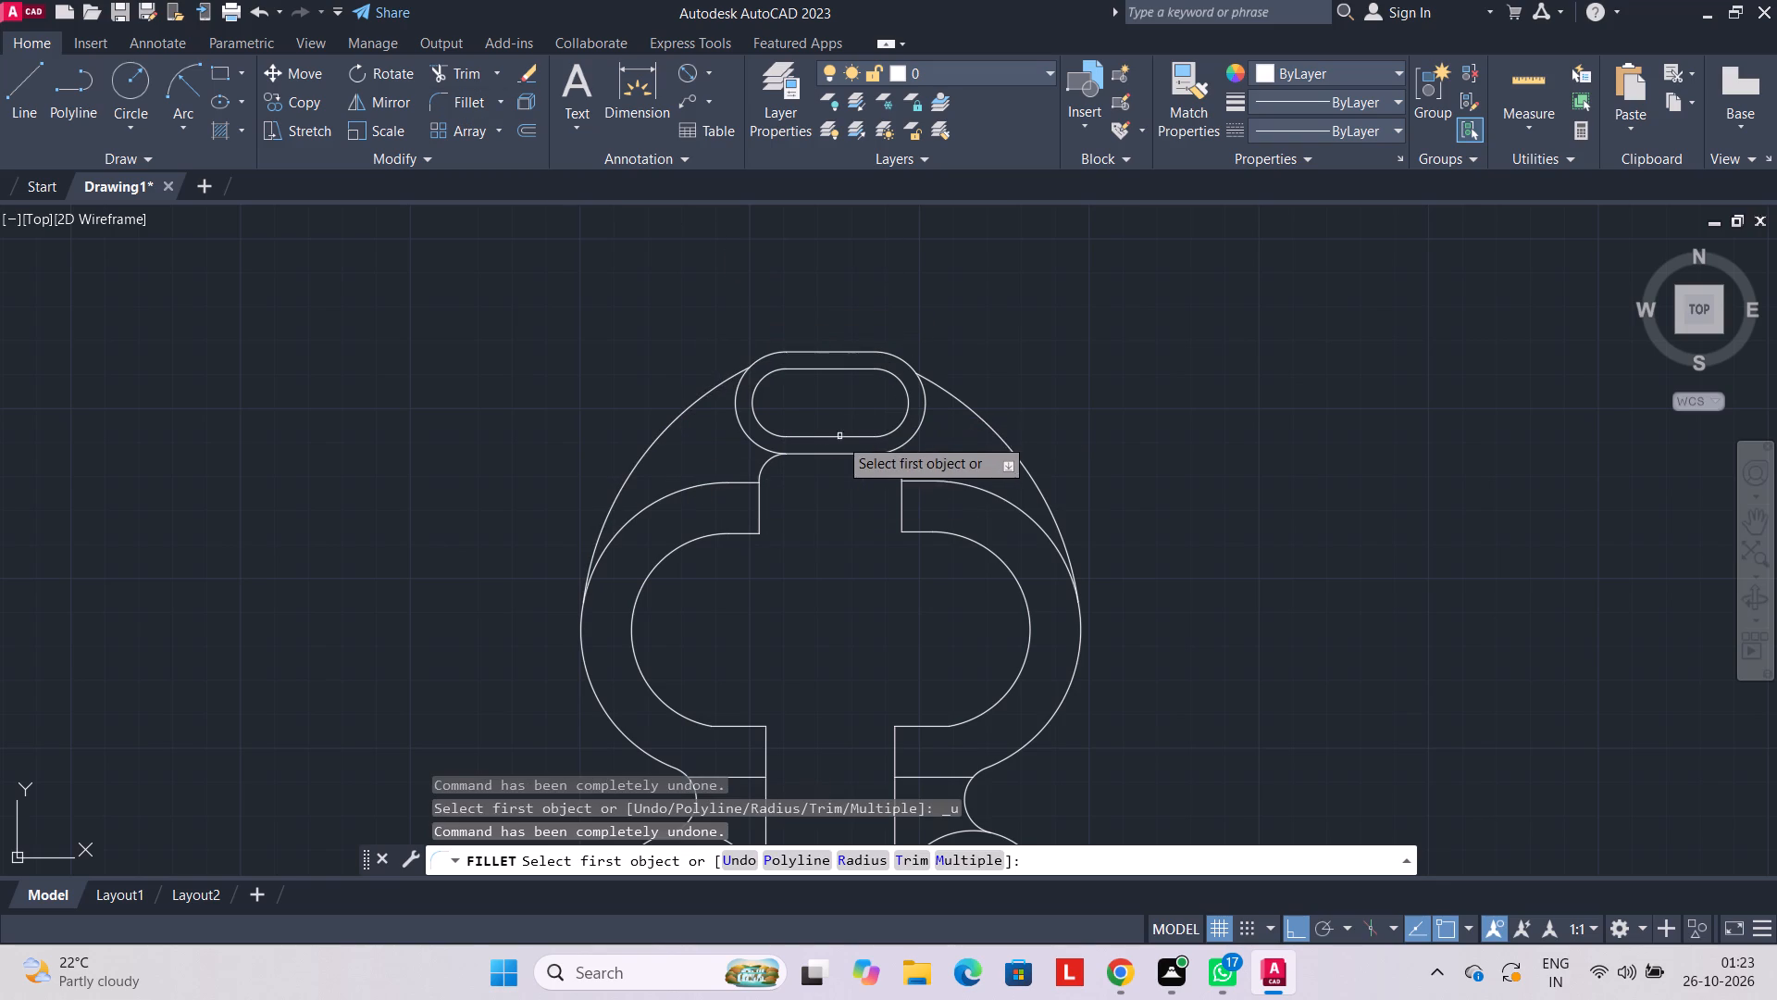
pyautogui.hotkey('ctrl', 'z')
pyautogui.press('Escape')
# Undo the recent arc and trim operations until both radius 90 side arcs are removed from the figure.
pyautogui.hotkey('ctrl', 'z')
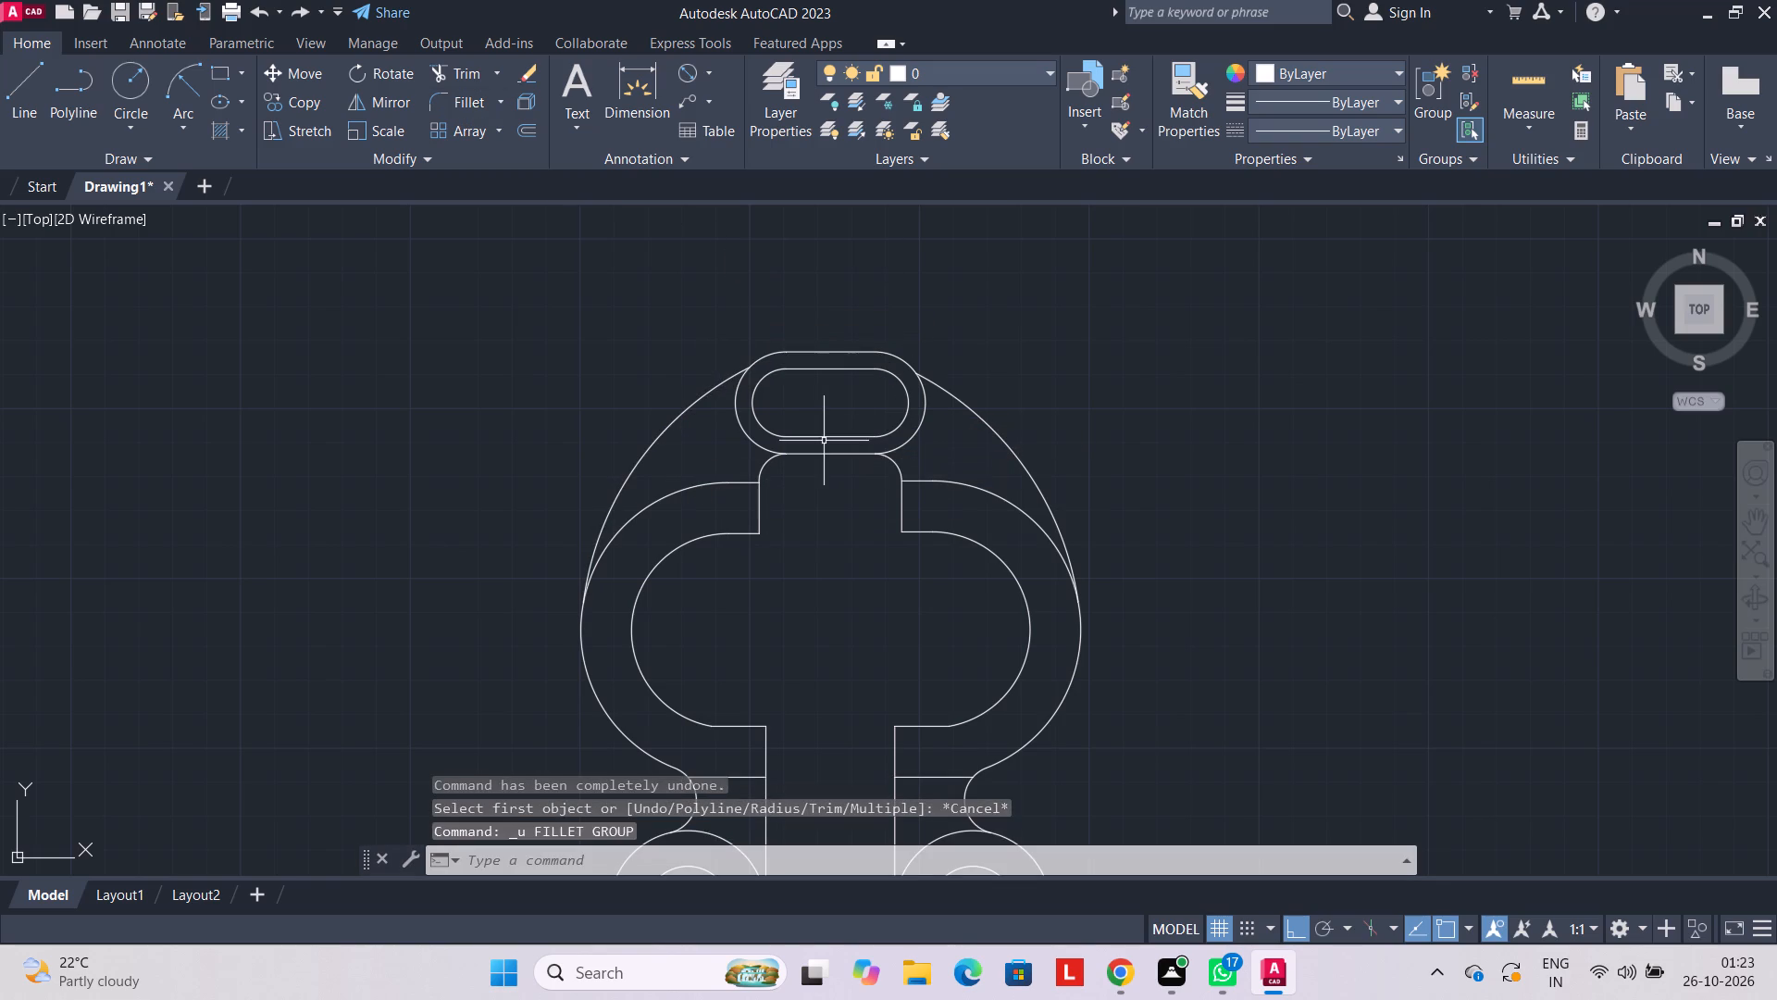
pyautogui.hotkey('ctrl', 'z')
pyautogui.hotkey('ctrl', 'z')
pyautogui.hotkey('ctrl', 'z')
pyautogui.hotkey('ctrl', 'z')
pyautogui.hotkey('ctrl', 'z')
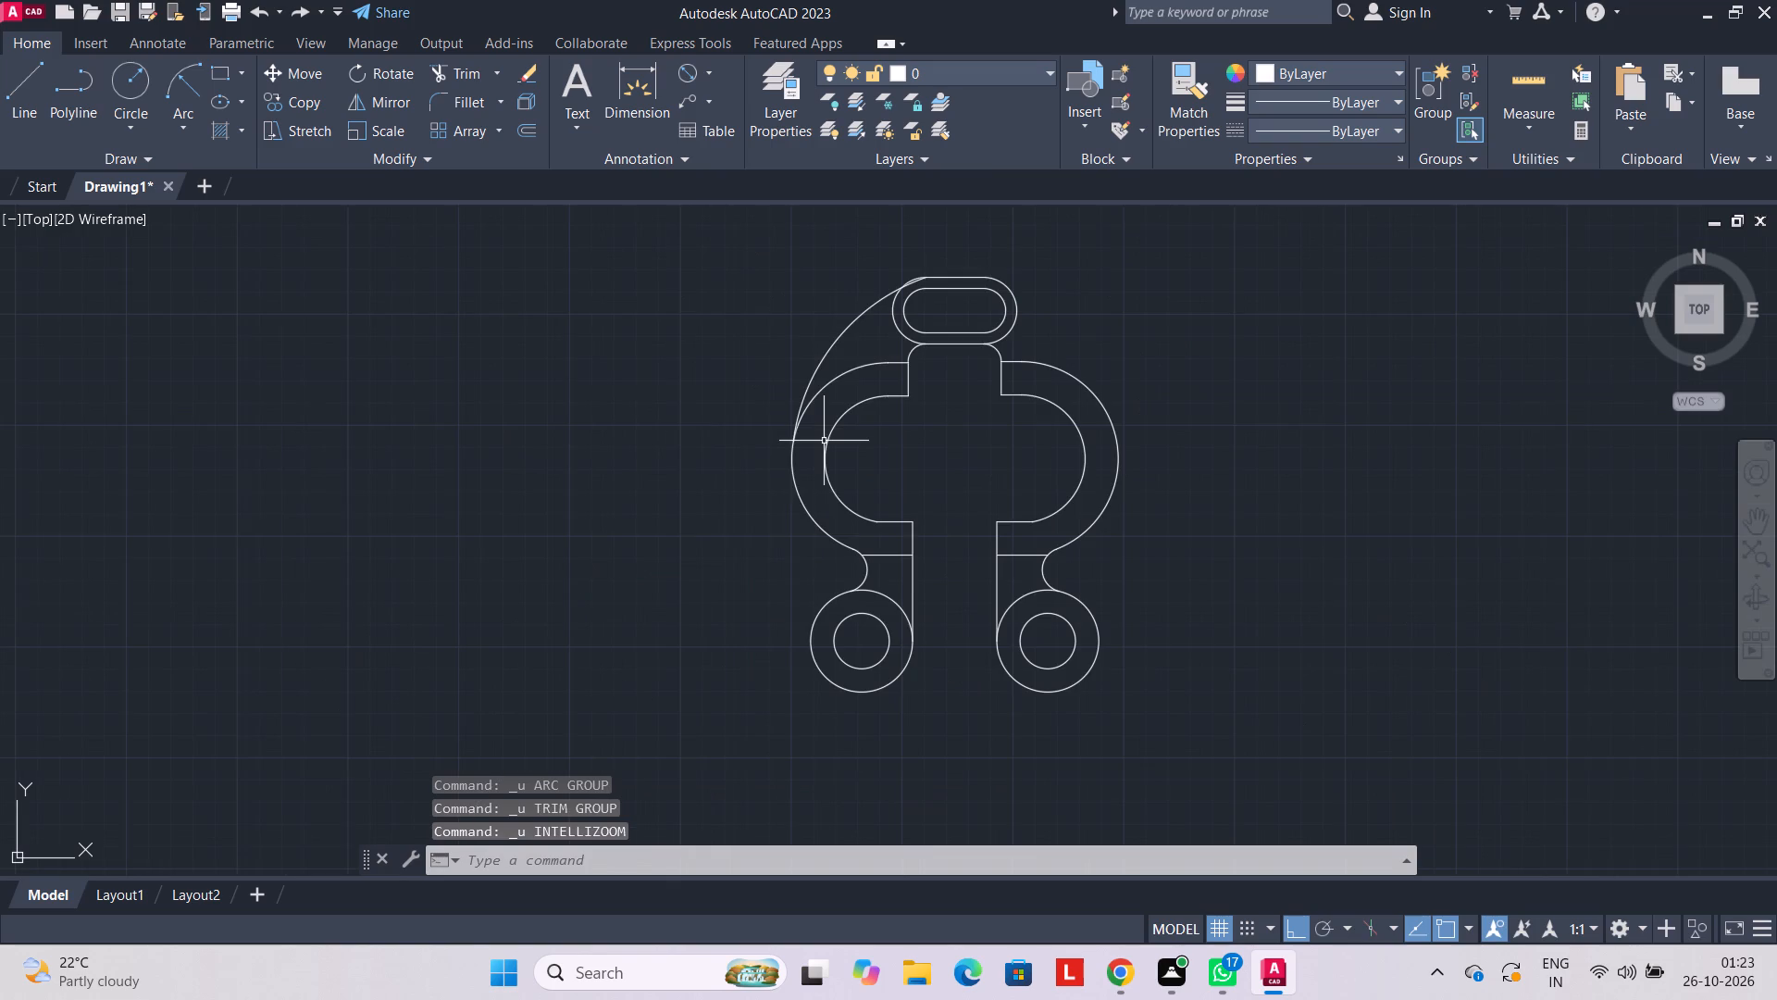
pyautogui.hotkey('ctrl', 'z')
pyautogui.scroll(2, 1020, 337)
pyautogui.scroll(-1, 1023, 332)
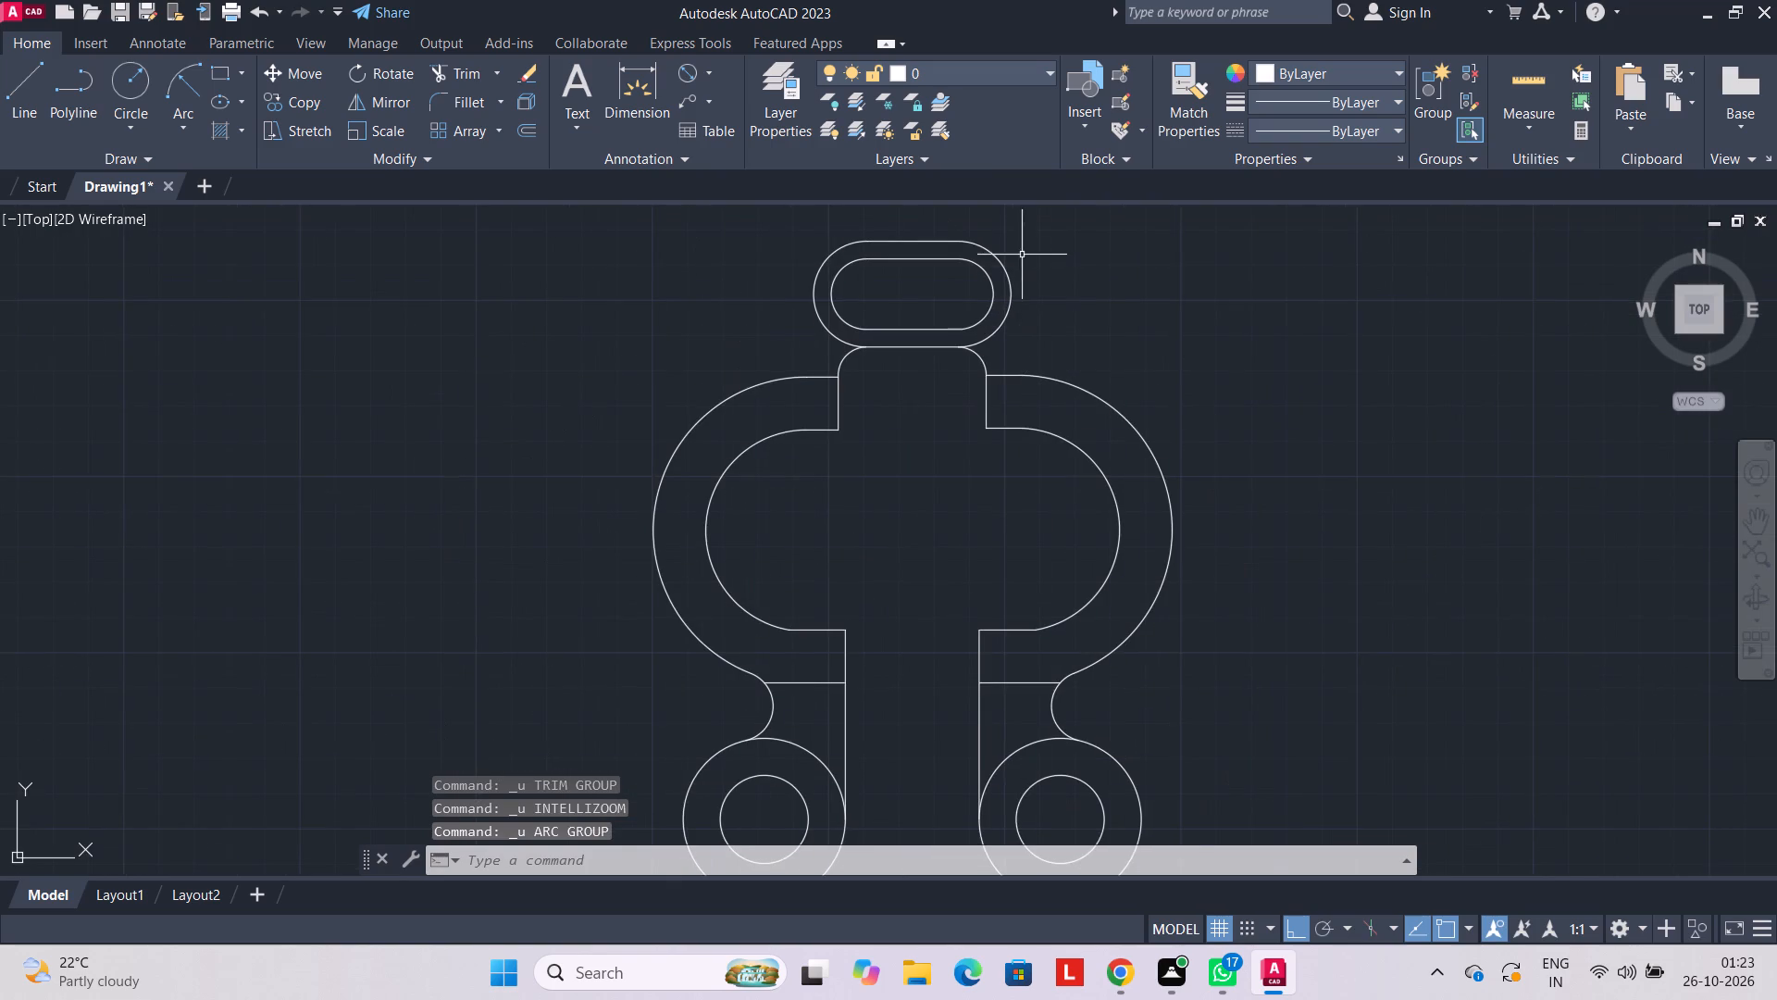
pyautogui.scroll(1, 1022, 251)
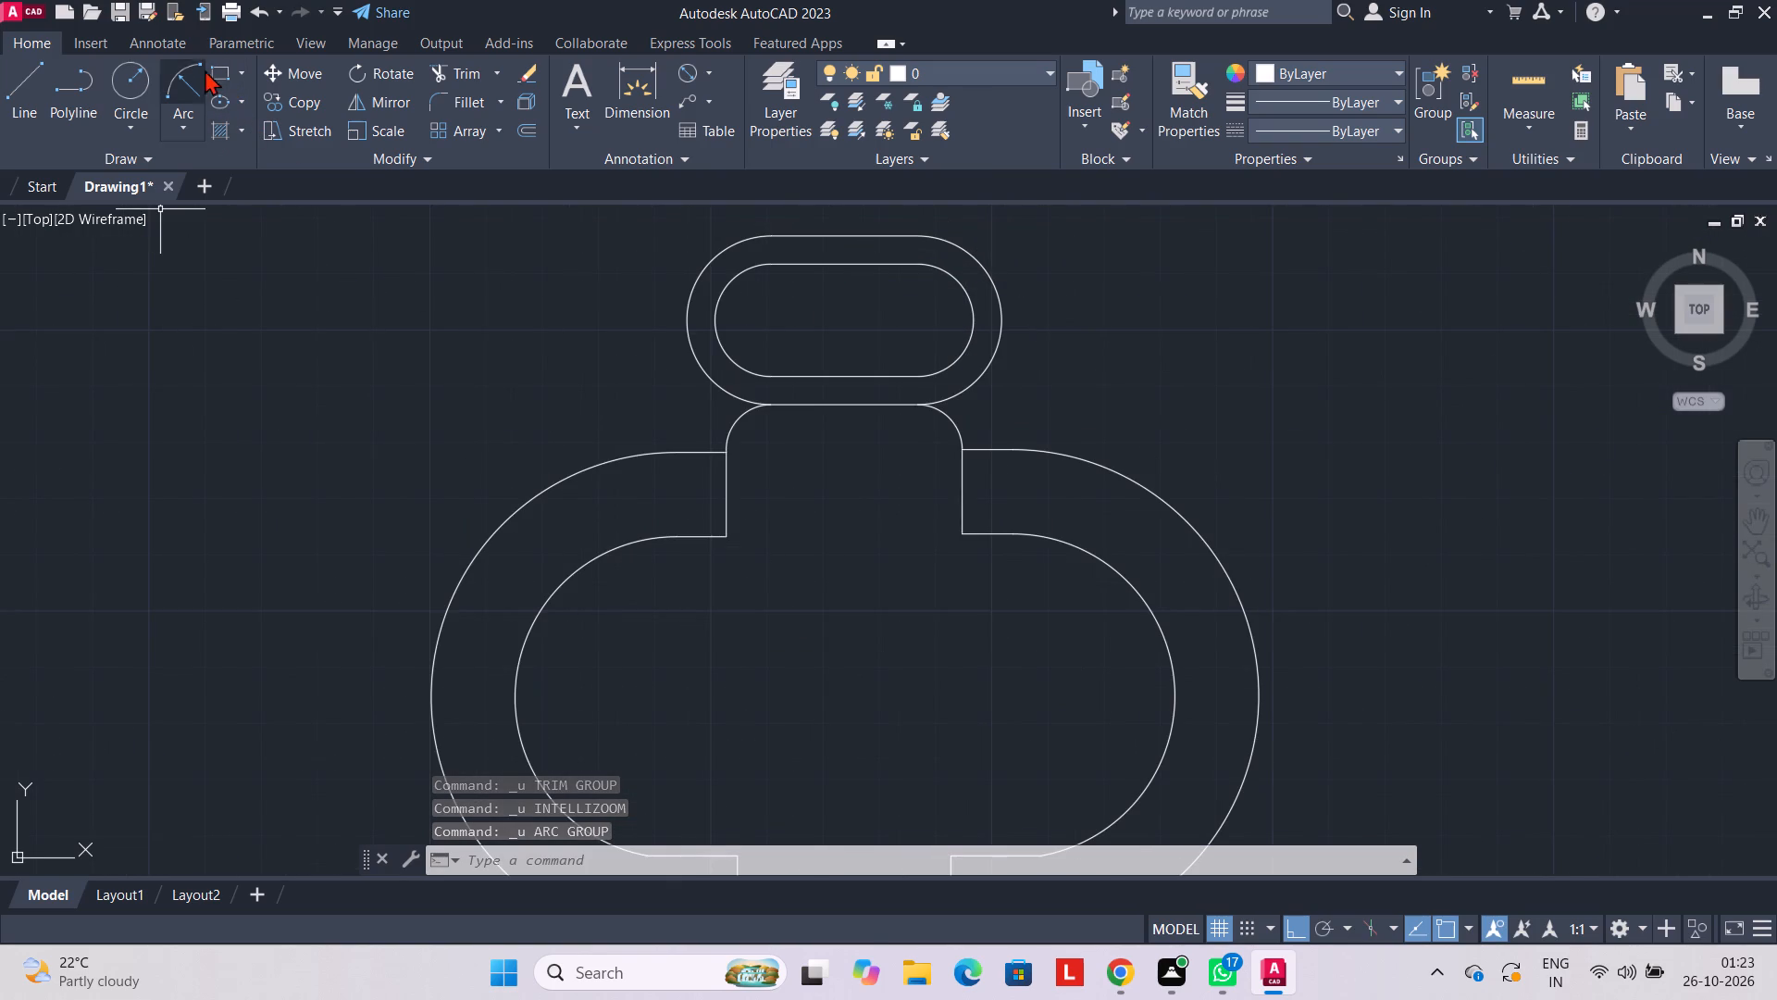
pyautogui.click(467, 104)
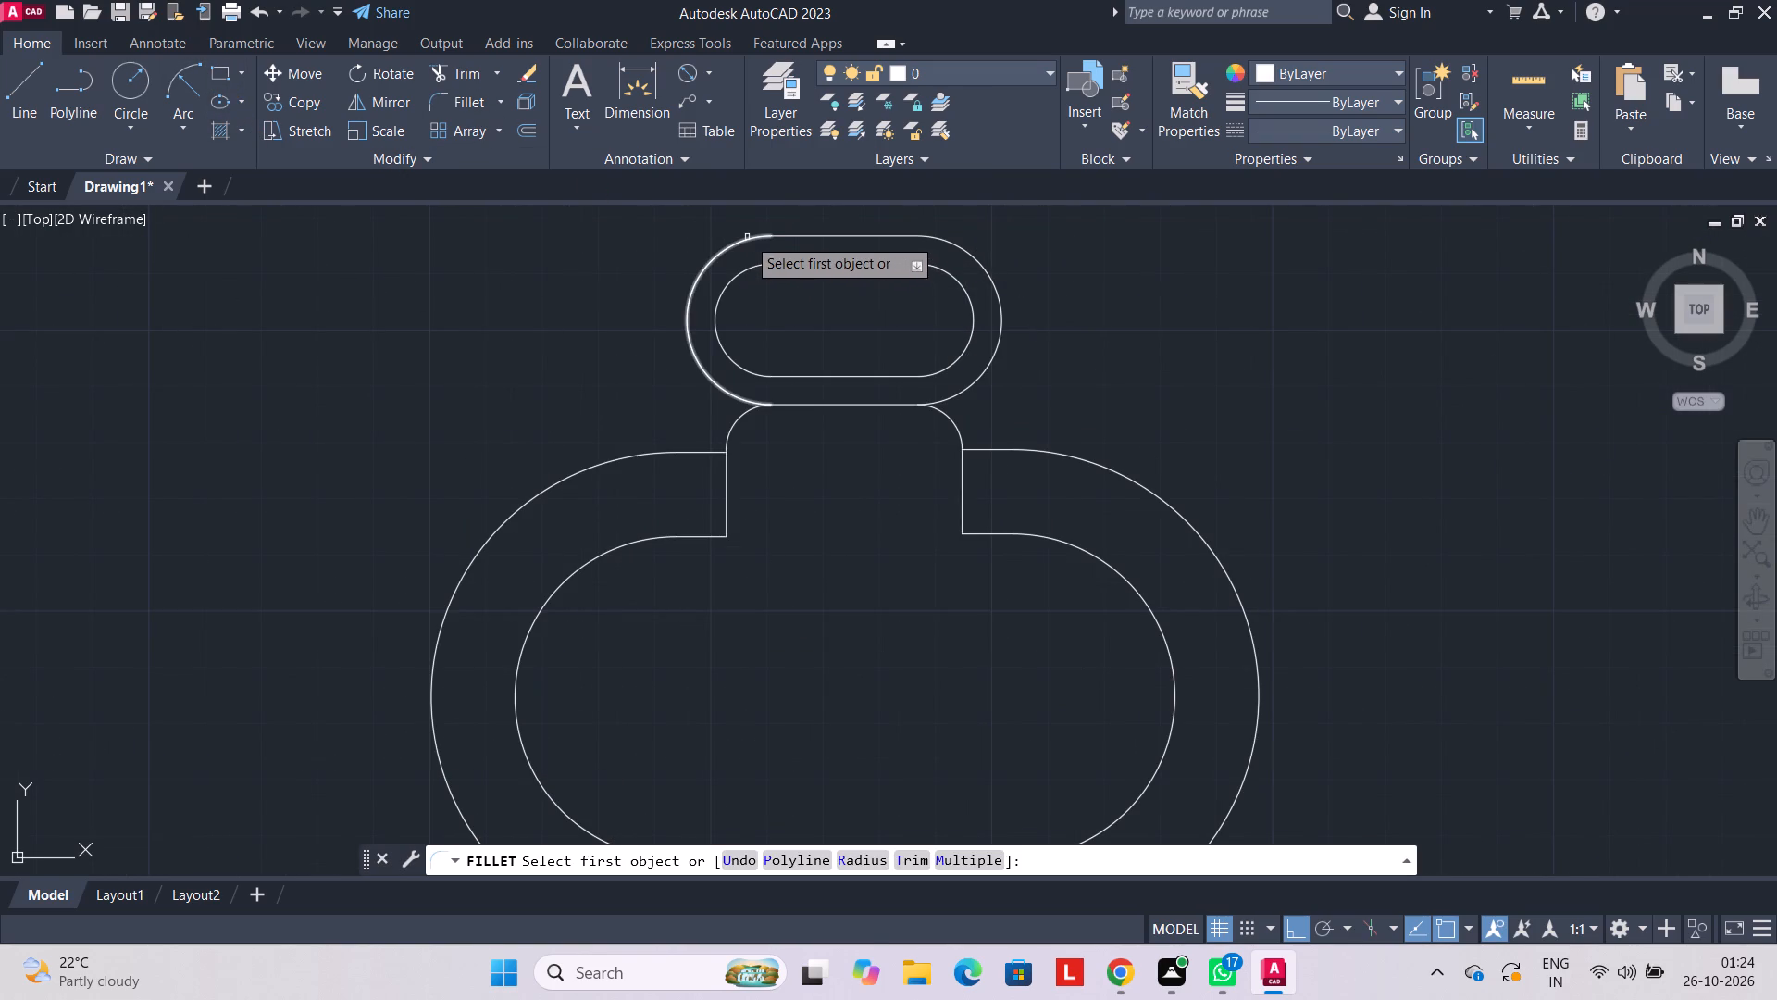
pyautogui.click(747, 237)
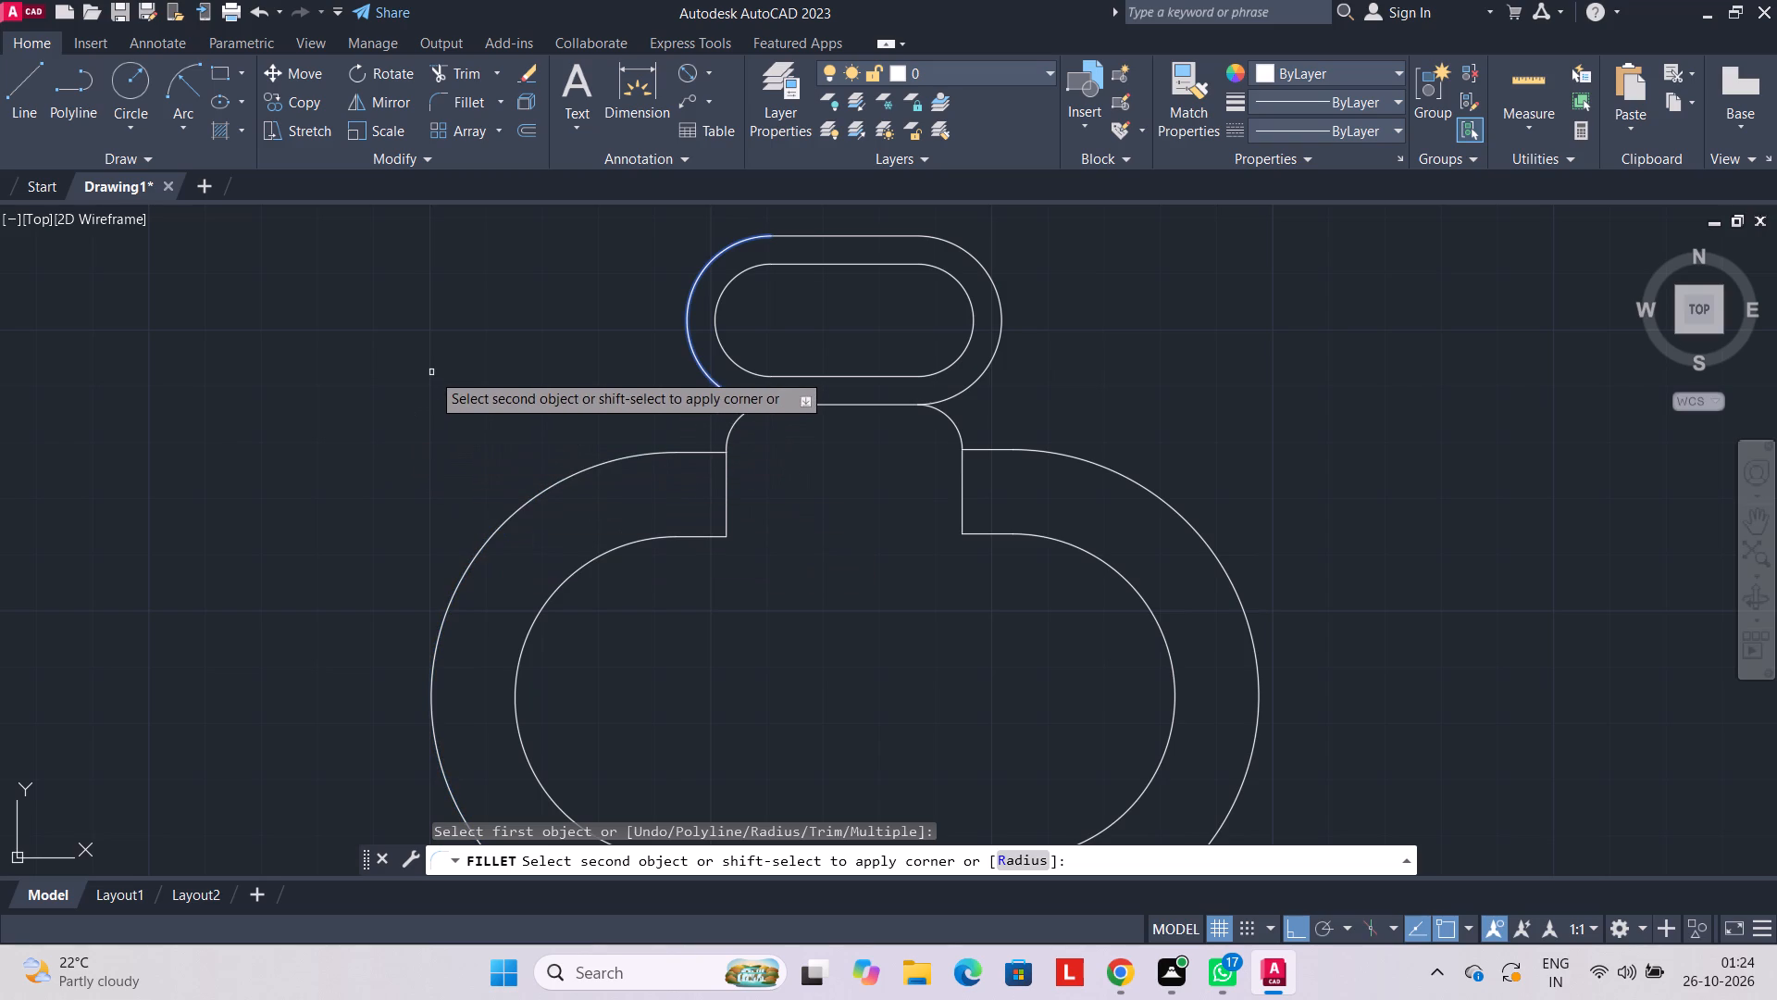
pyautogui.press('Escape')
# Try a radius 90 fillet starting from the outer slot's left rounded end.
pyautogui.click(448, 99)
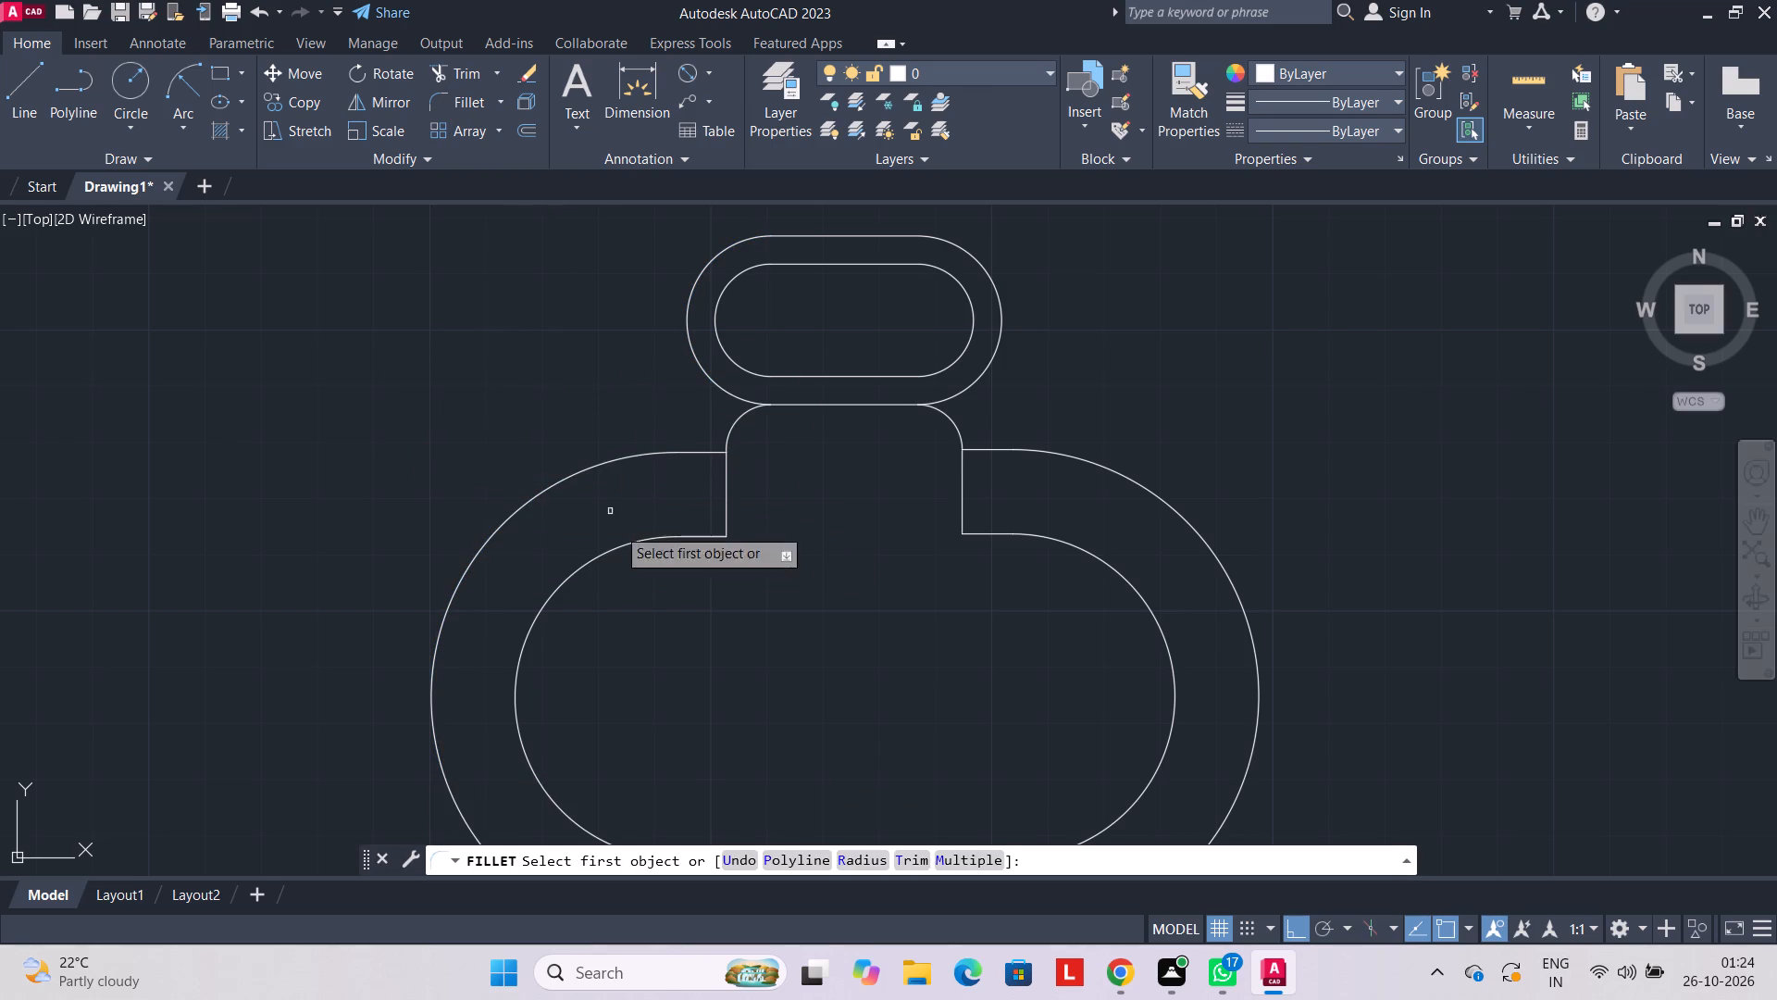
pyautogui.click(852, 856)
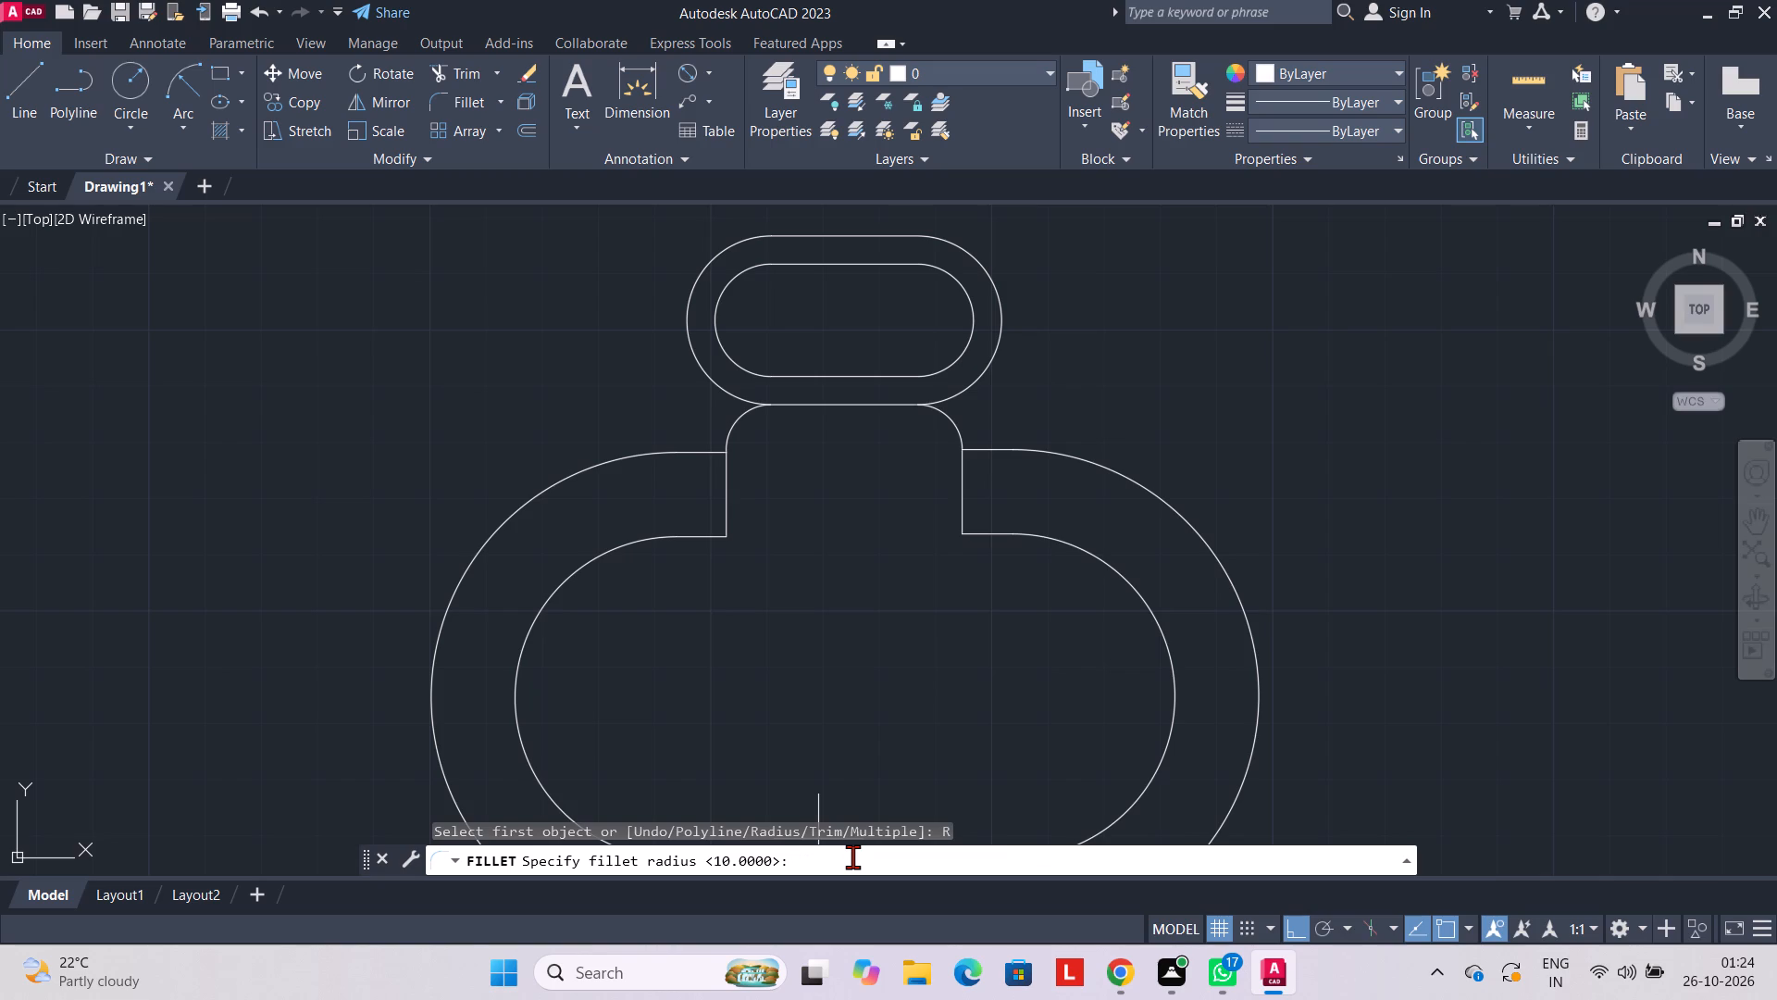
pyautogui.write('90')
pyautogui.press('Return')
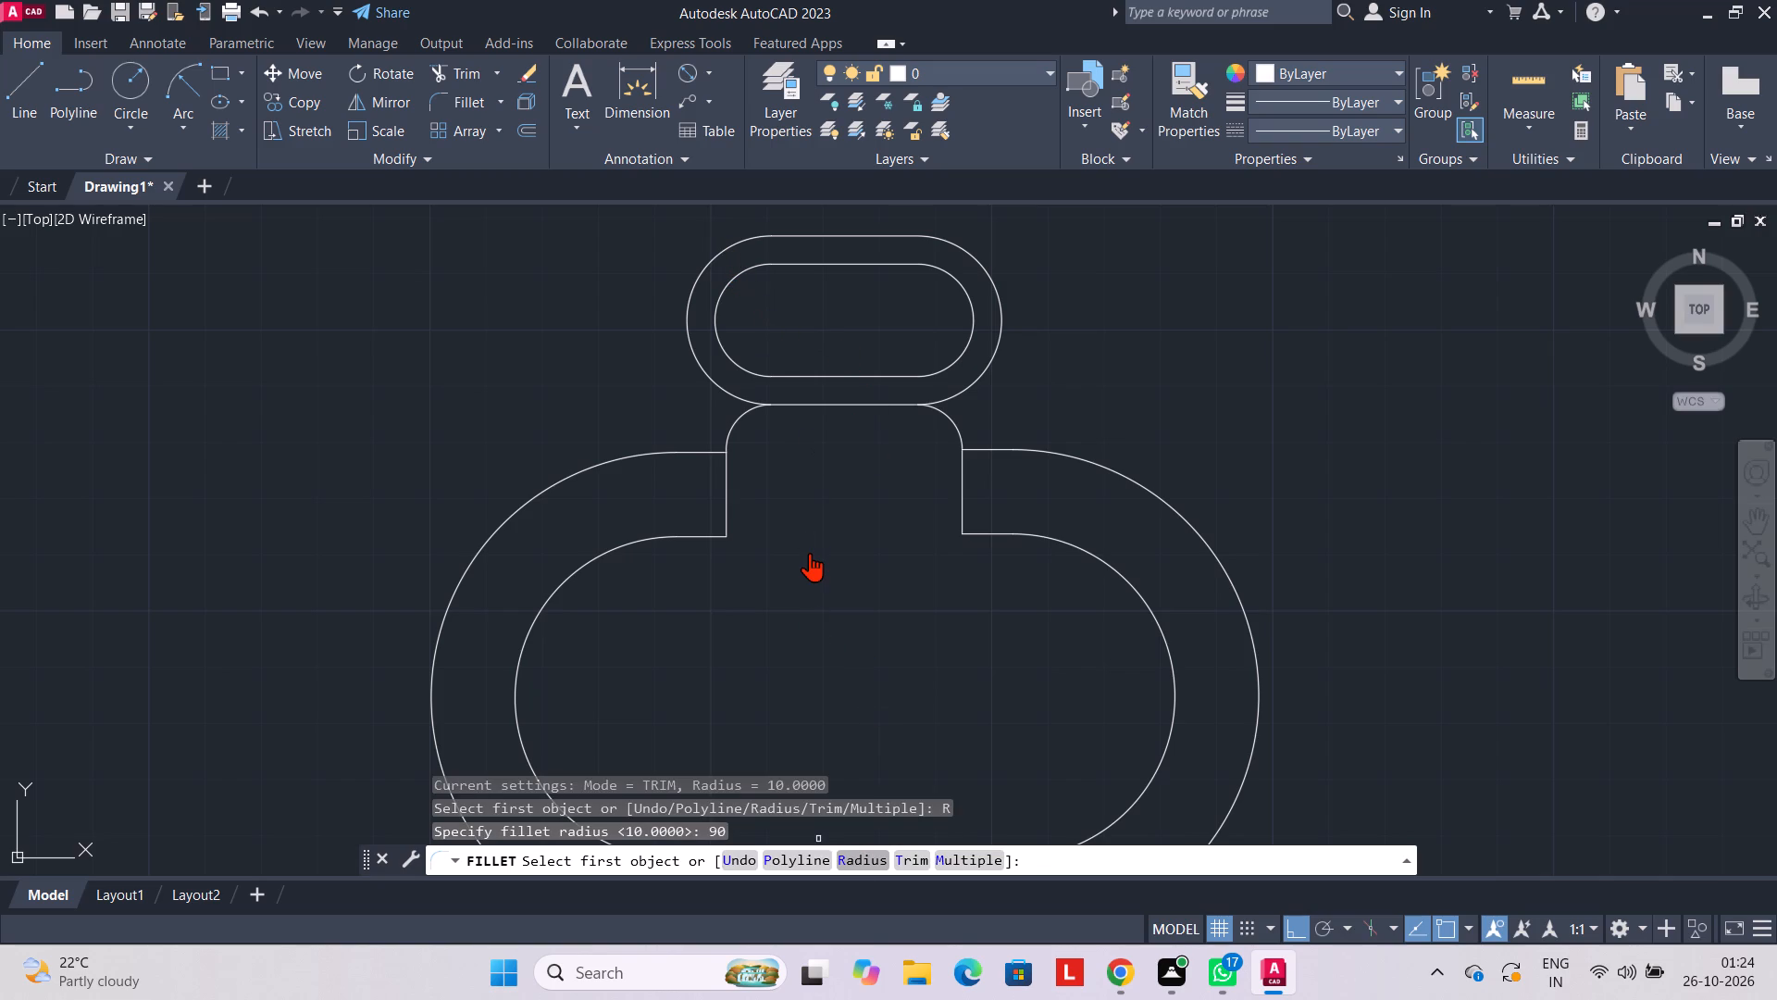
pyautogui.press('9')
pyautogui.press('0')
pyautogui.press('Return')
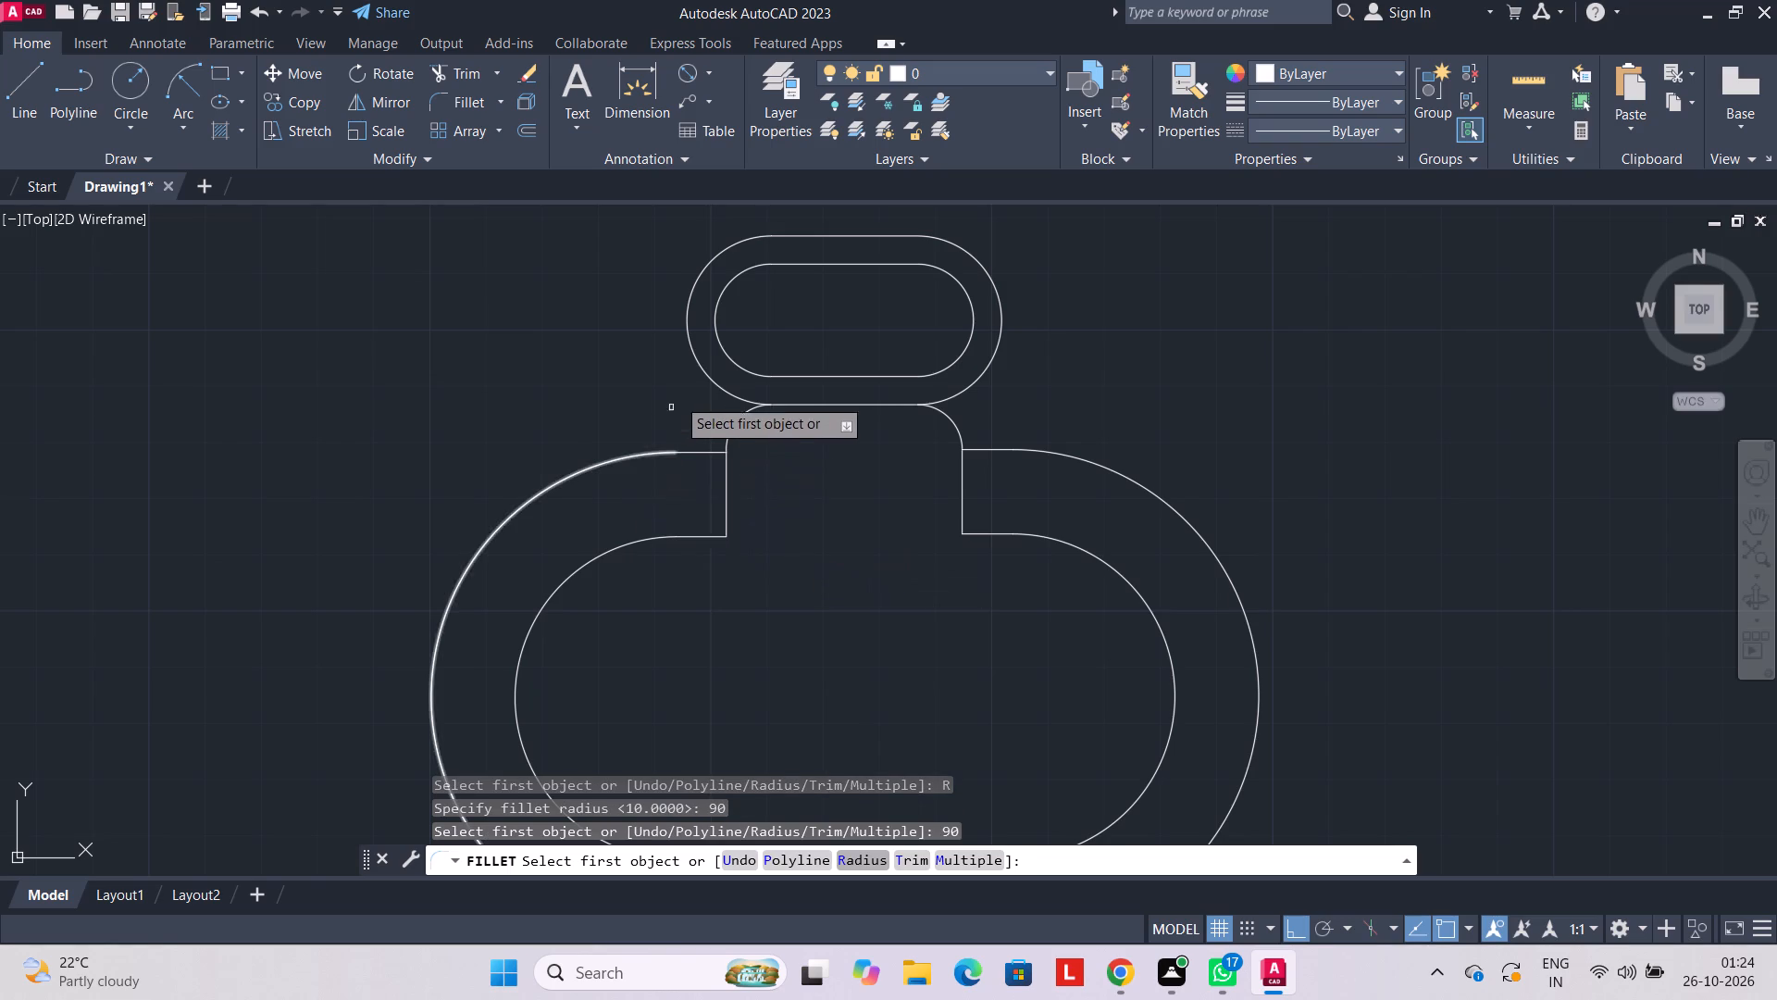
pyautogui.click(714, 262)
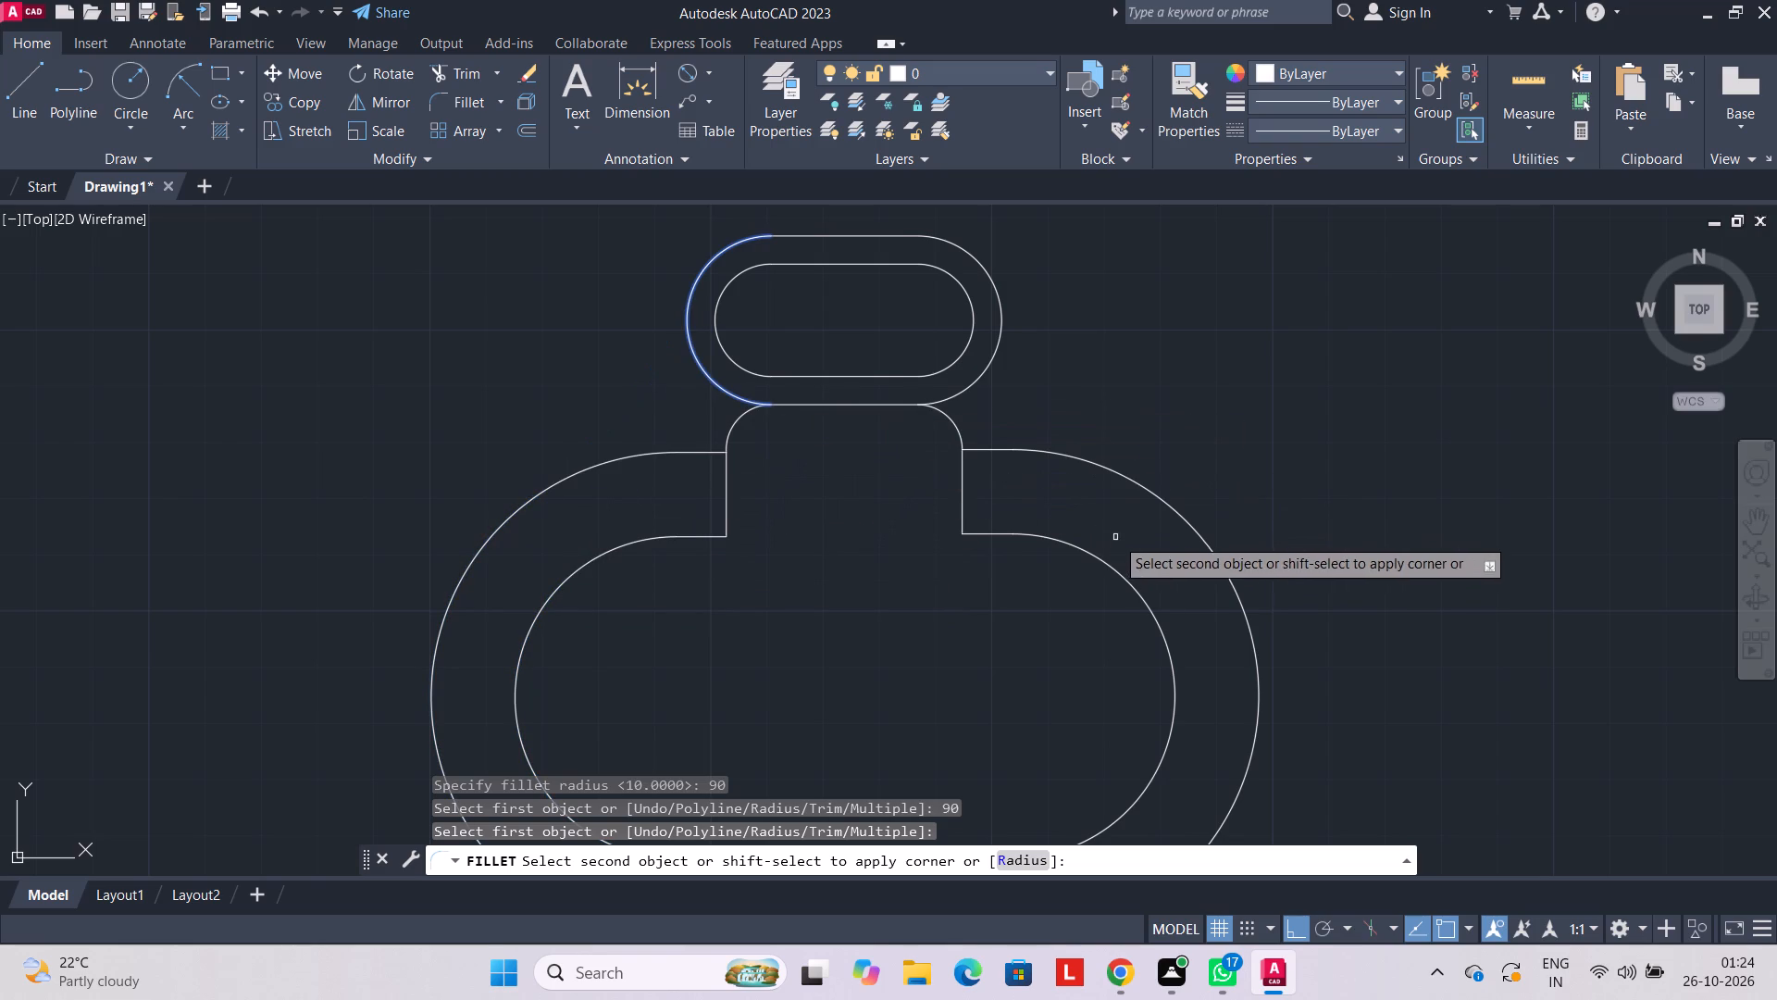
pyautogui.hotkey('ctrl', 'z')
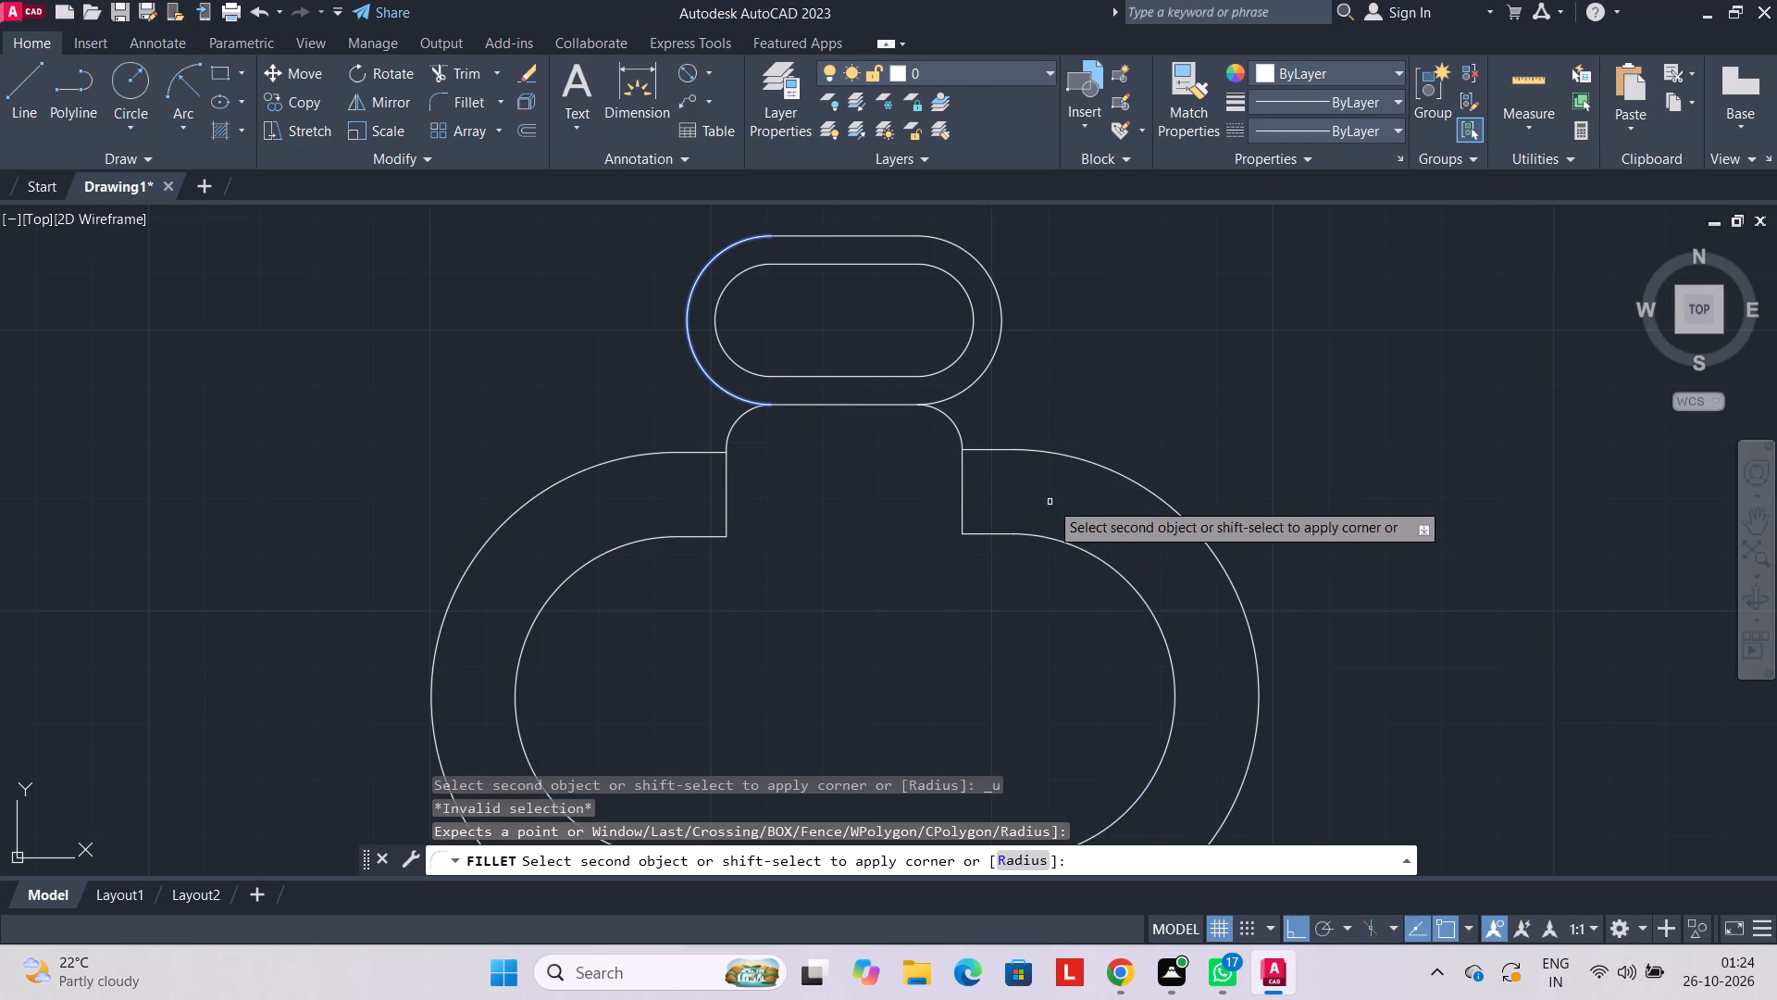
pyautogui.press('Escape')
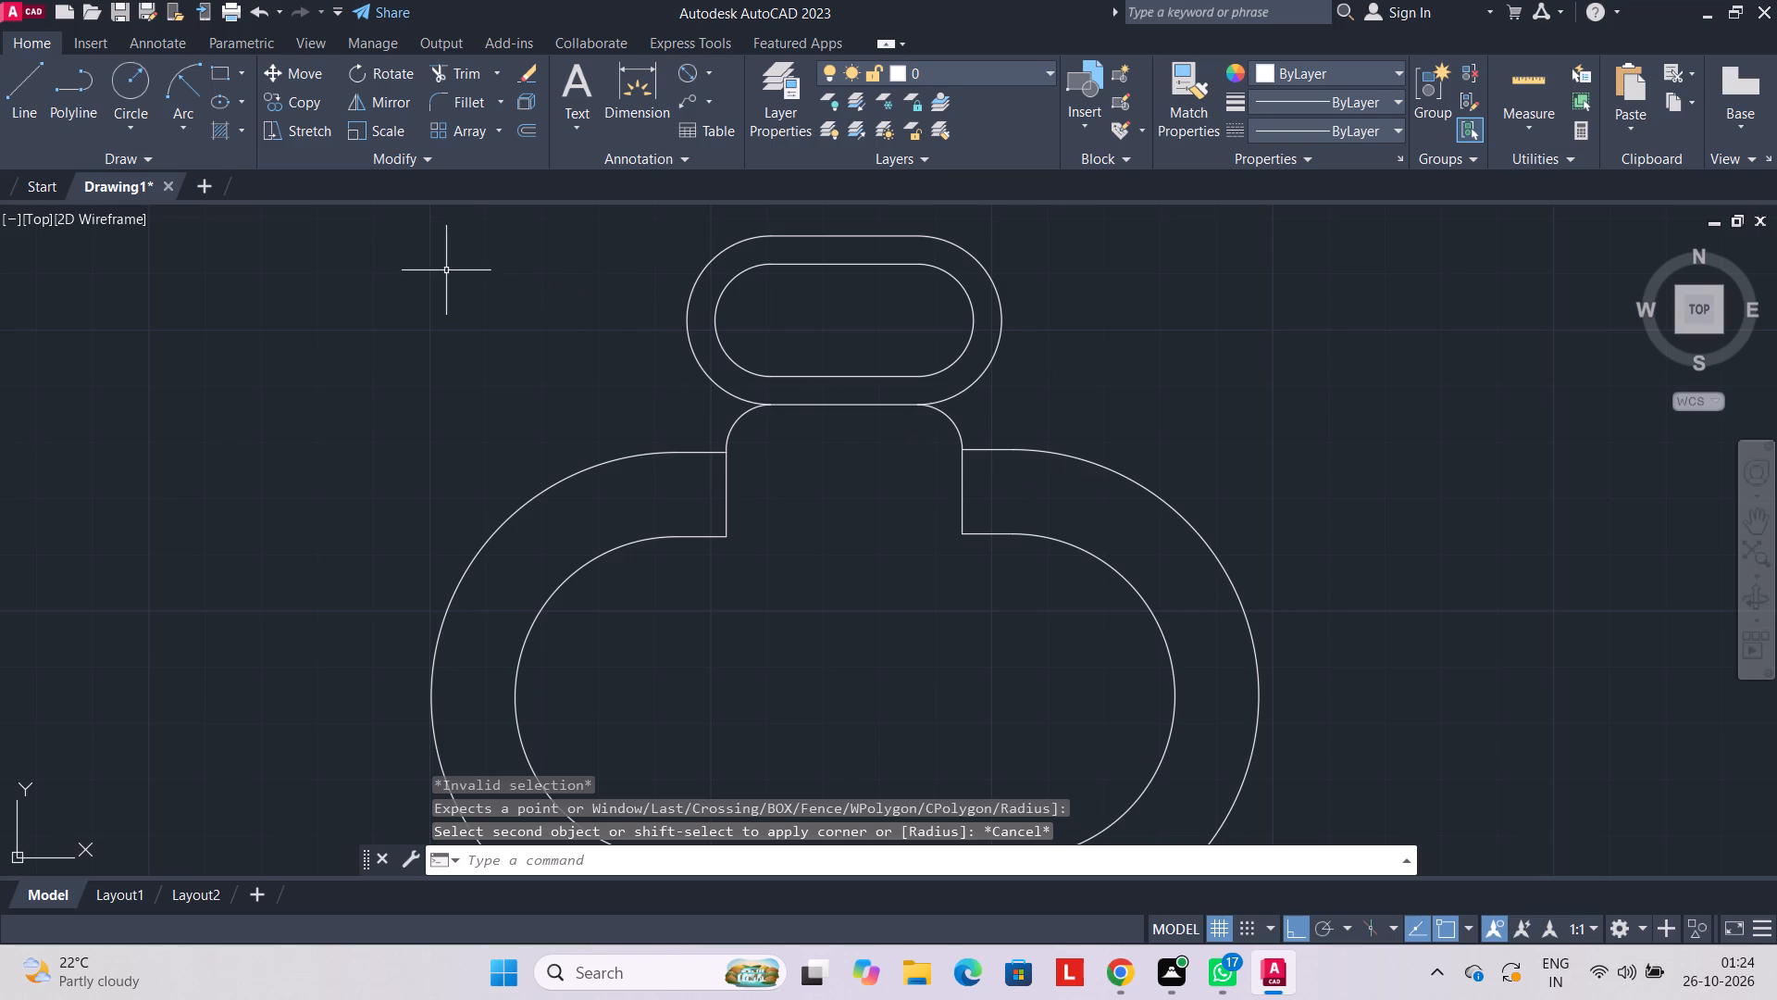
# Draw a Start, End, Radius arc of radius 90 from the upper part of the outer slot's left rounded end to the left outer curve.
pyautogui.click(202, 82)
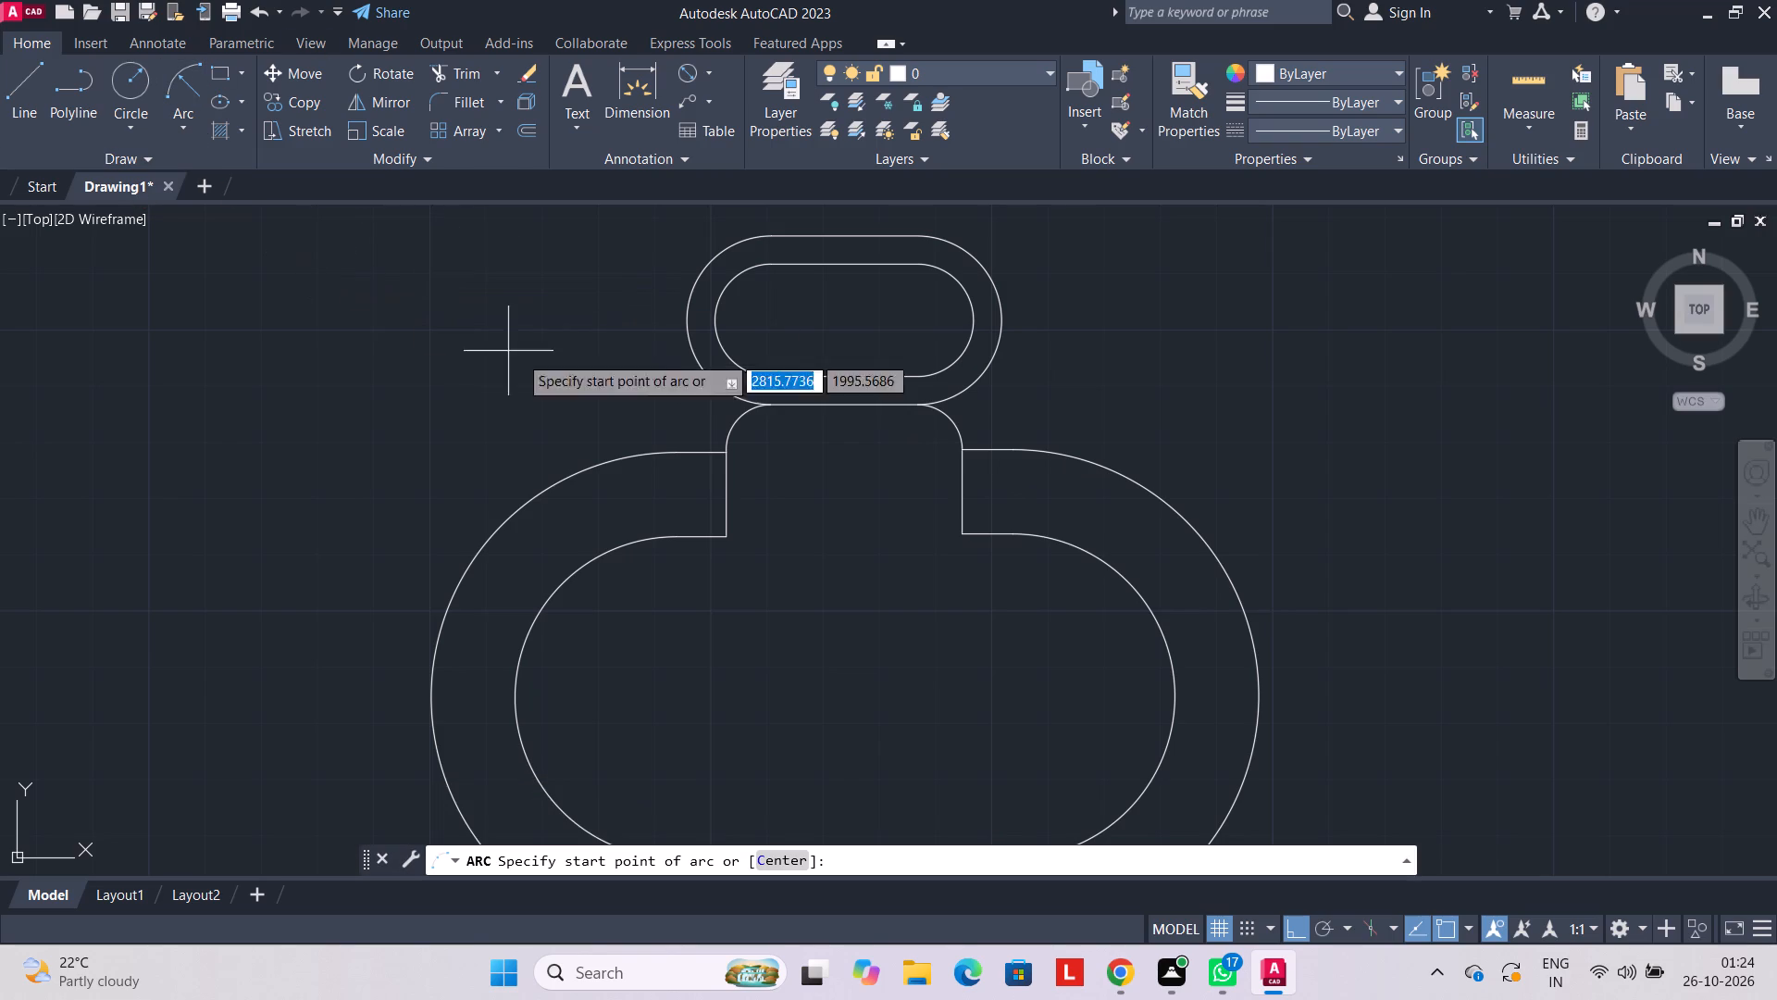
pyautogui.click(741, 244)
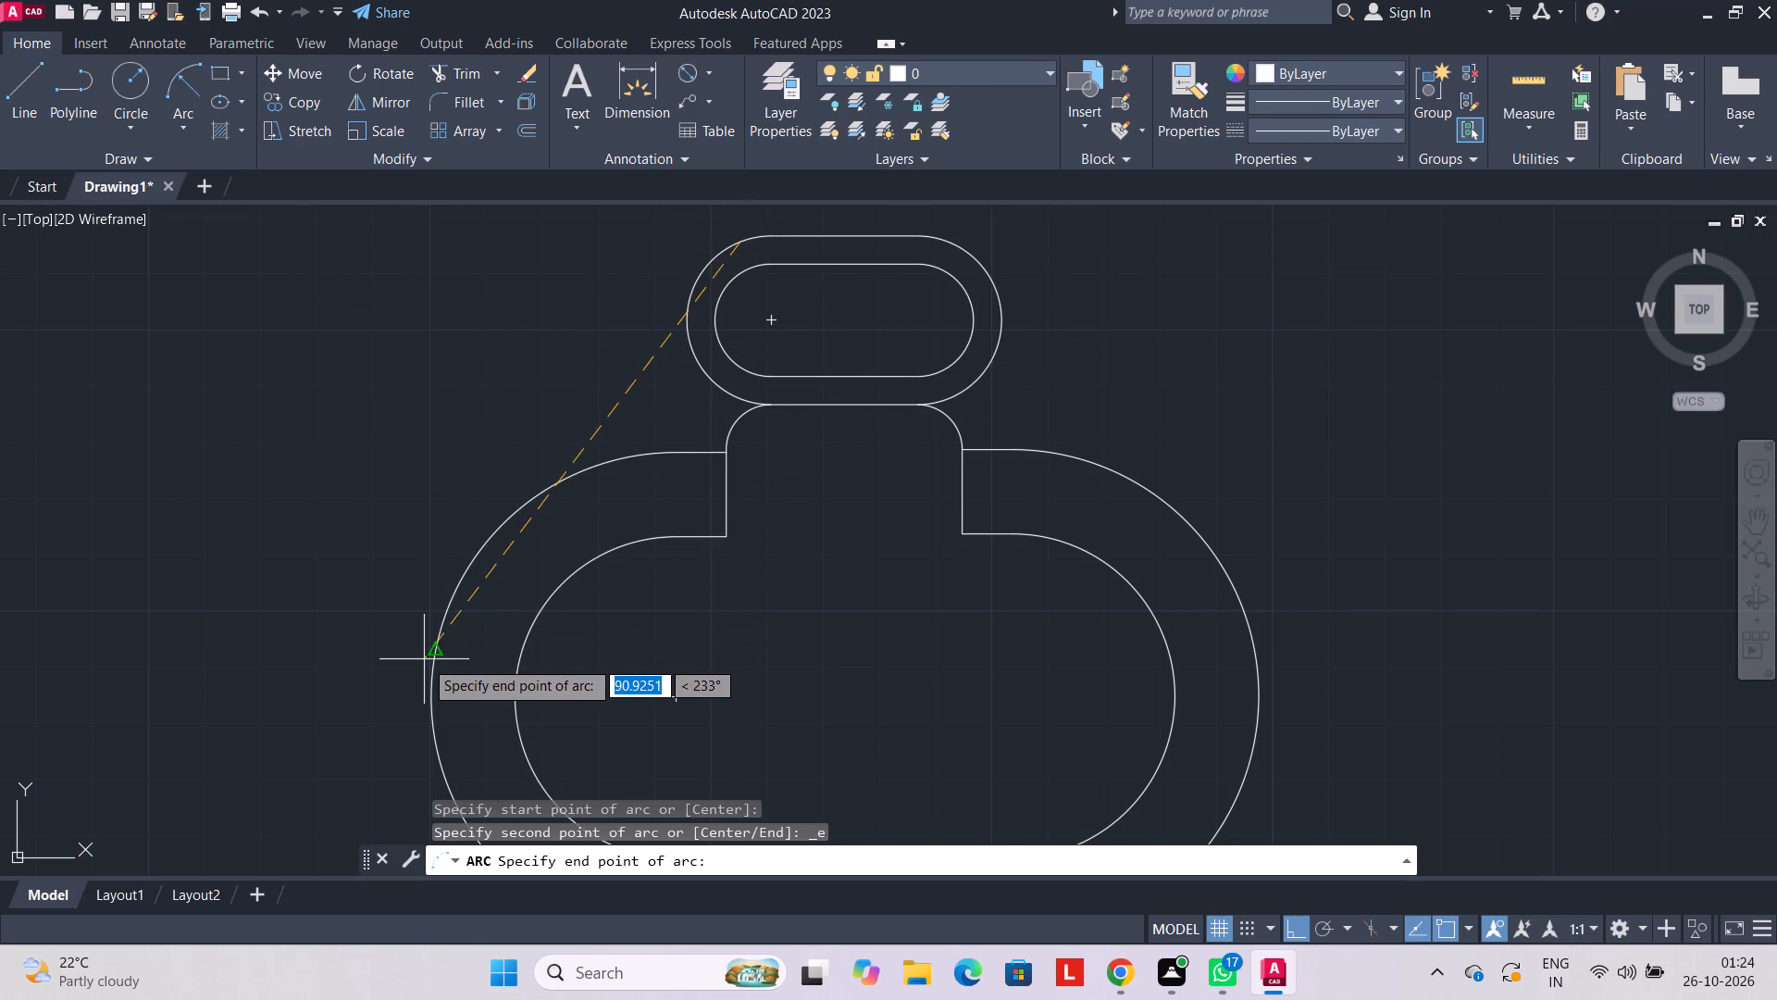
pyautogui.click(431, 655)
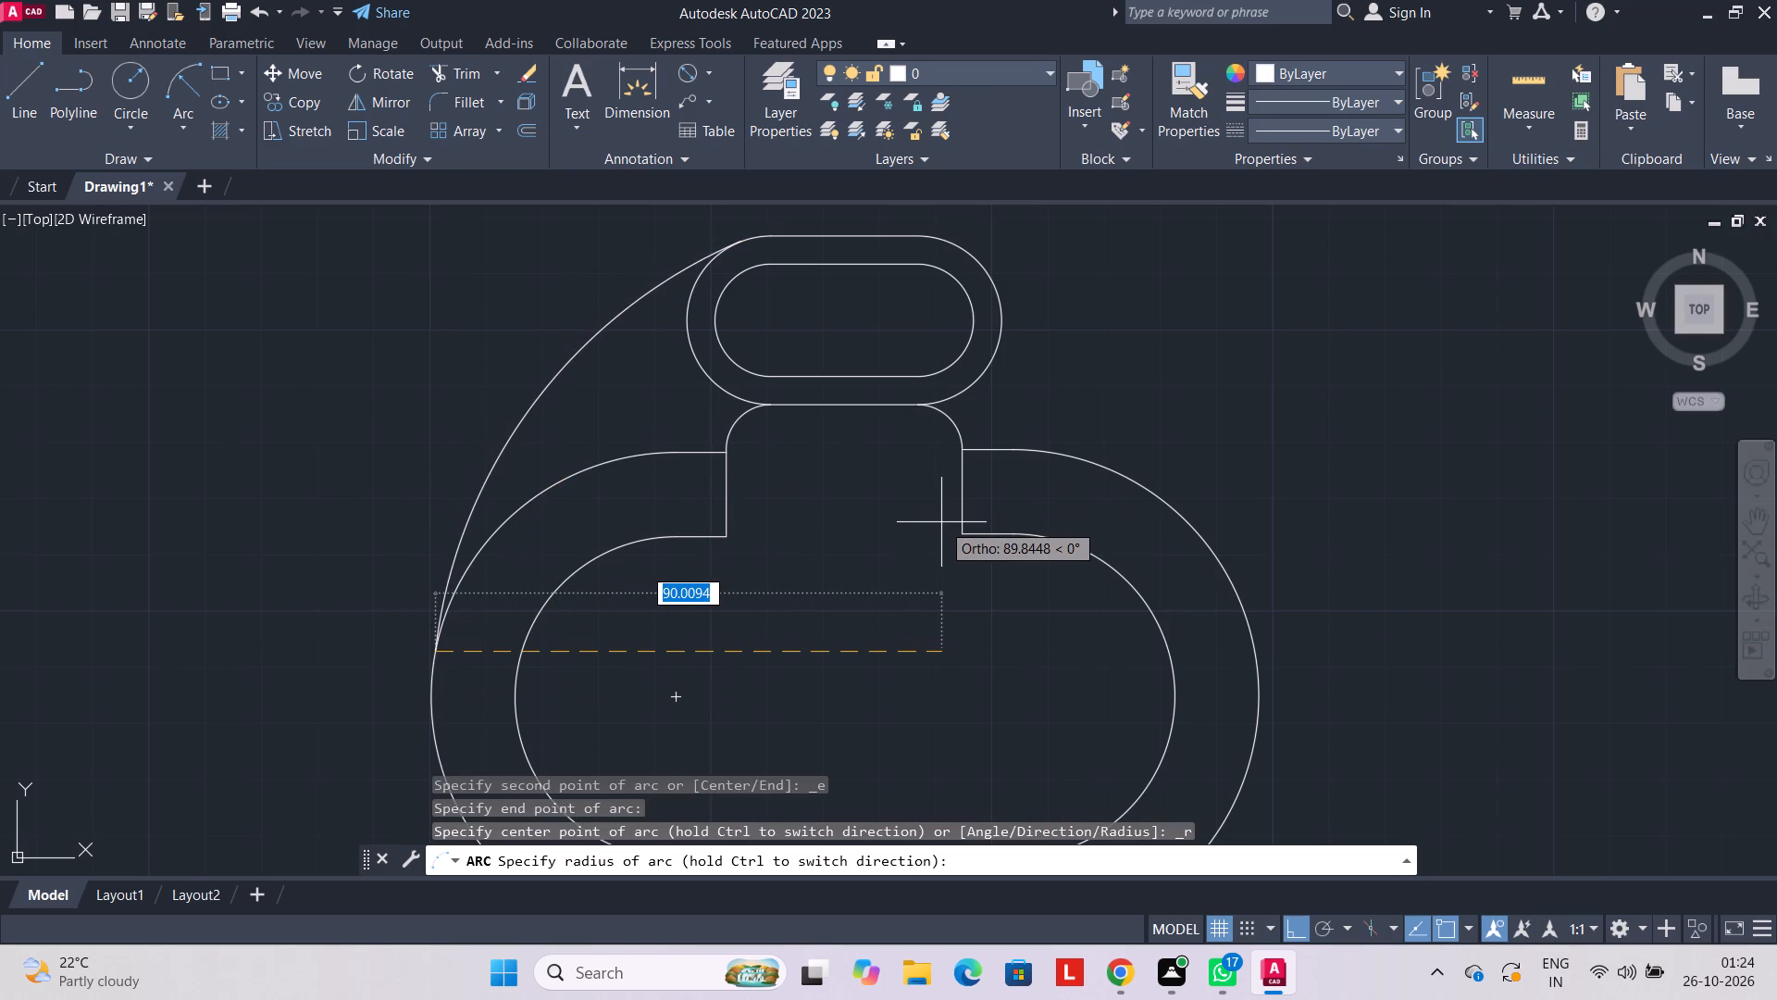
pyautogui.write('90')
pyautogui.press('Return')
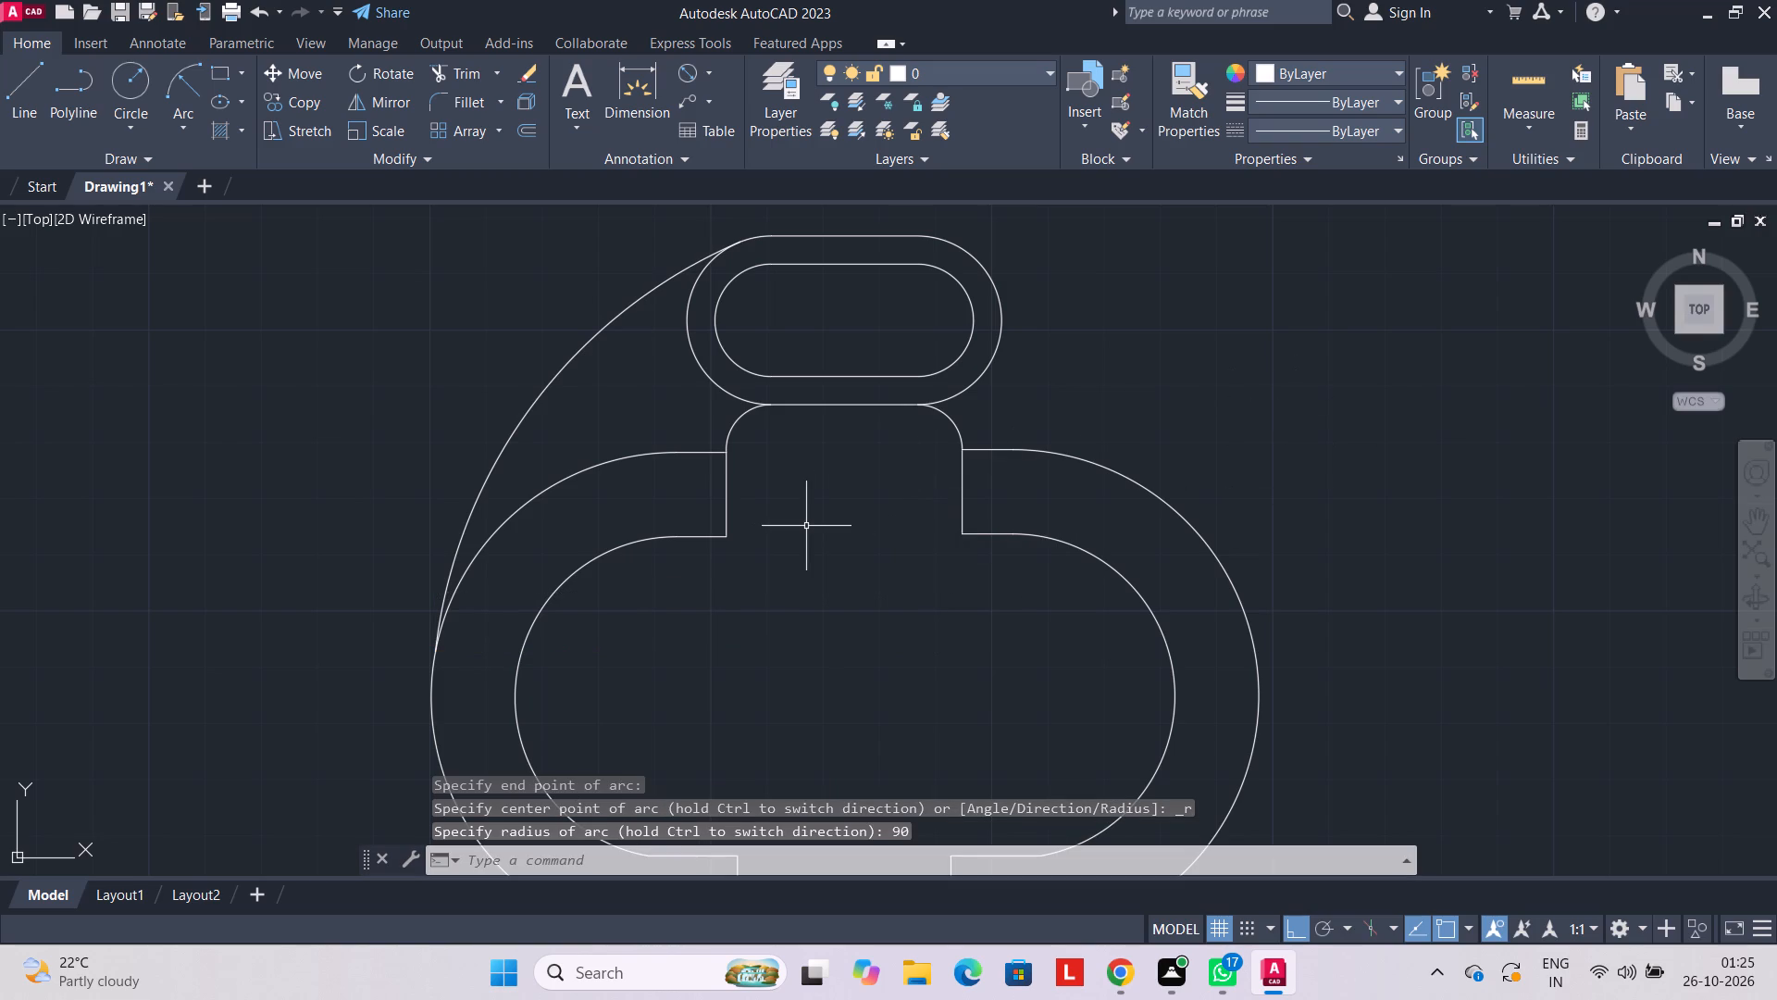
# Draw a Start, End, Radius arc of radius 90 from the right outer curve to the upper part of the outer slot's right rounded end.
pyautogui.scroll(3, 821, 435)
pyautogui.scroll(-3, 814, 489)
pyautogui.scroll(-1, 837, 560)
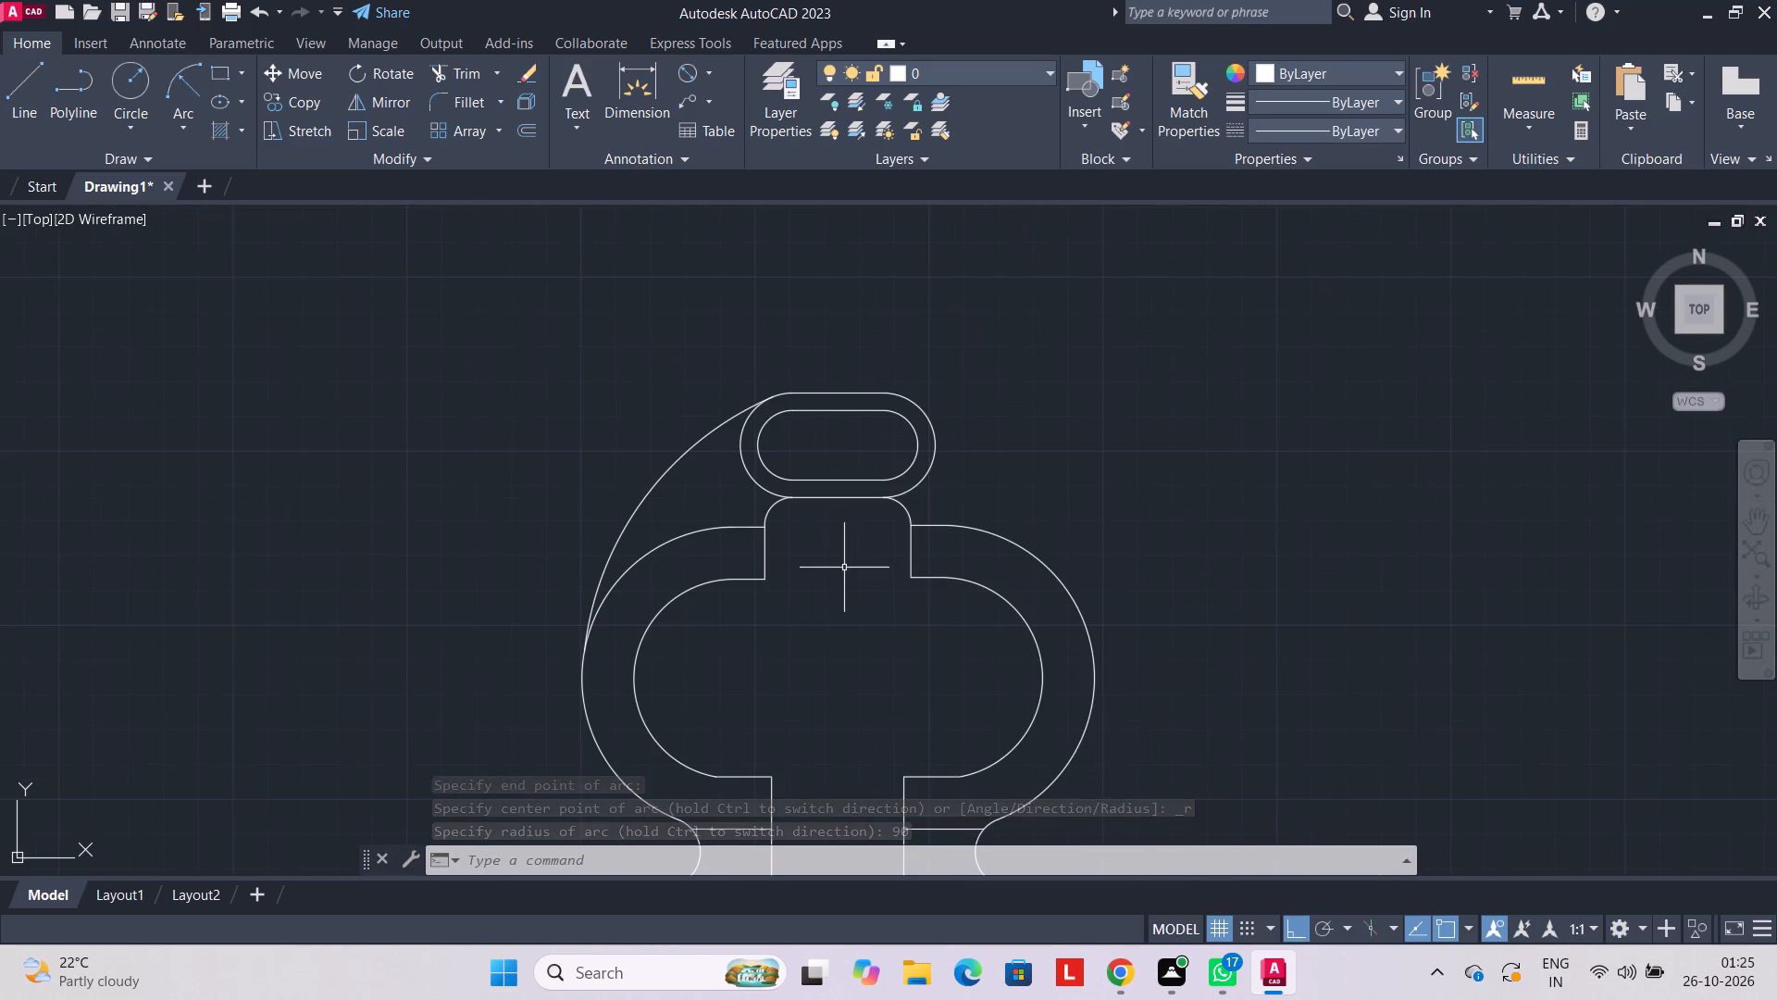
pyautogui.click(185, 88)
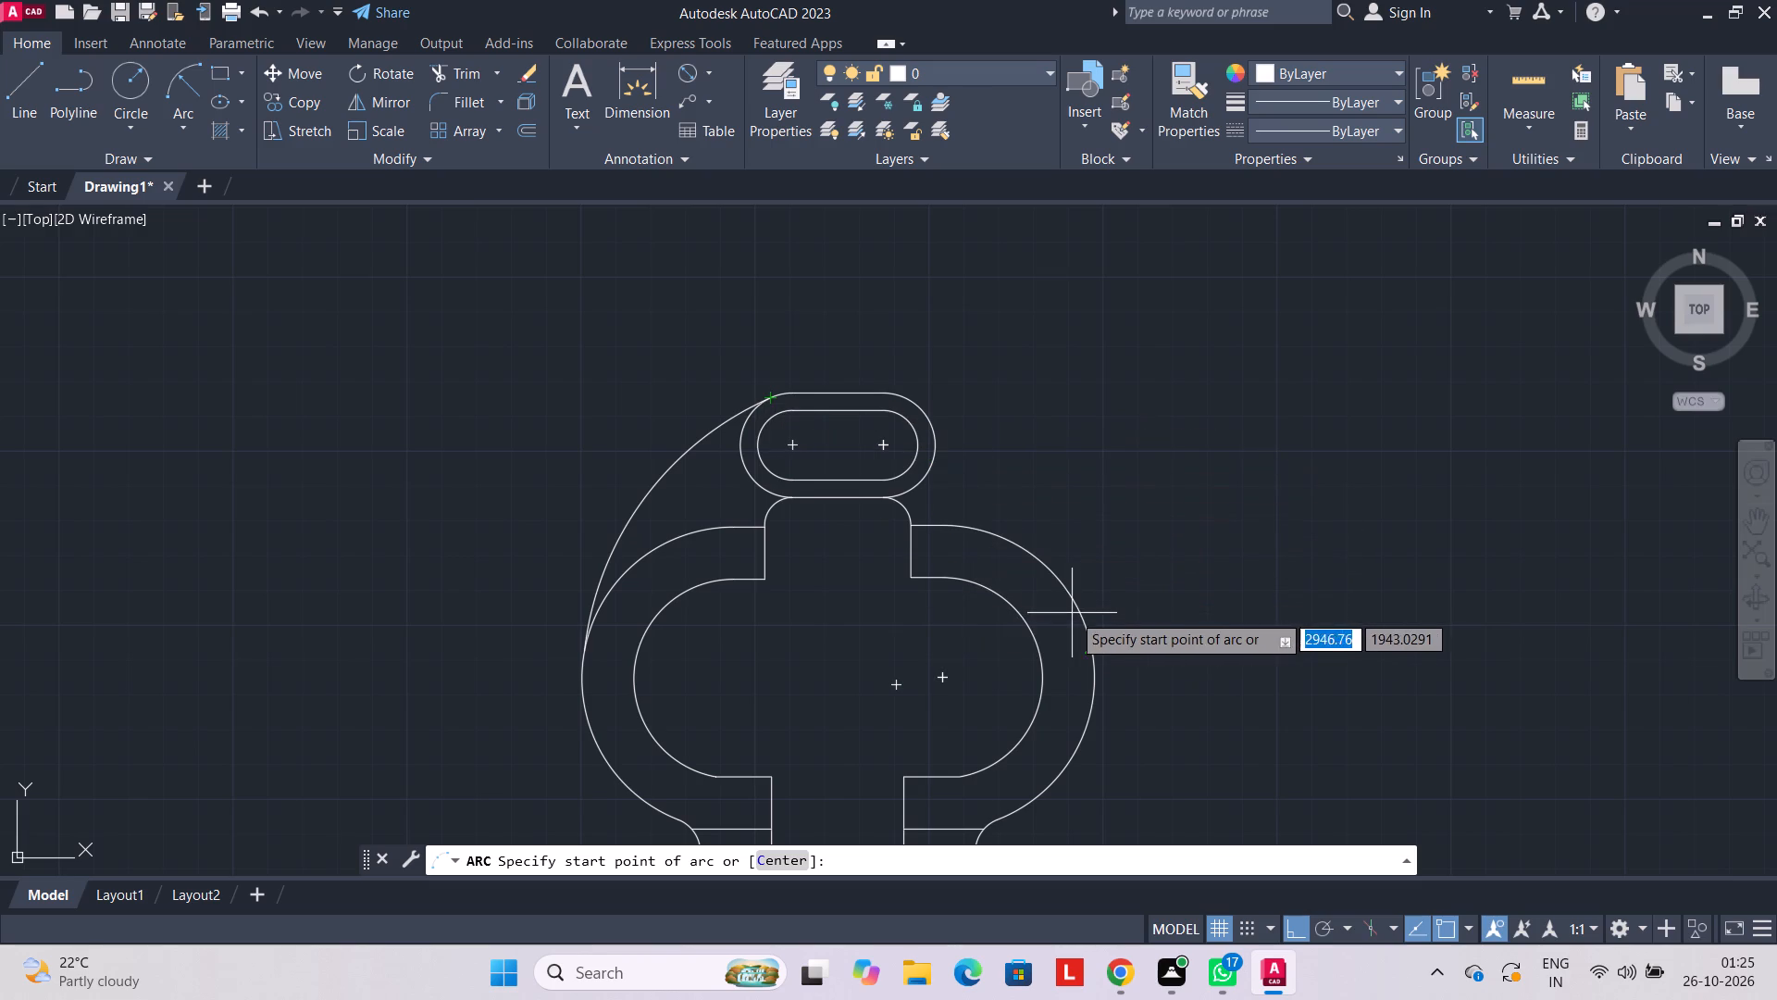
pyautogui.click(1093, 650)
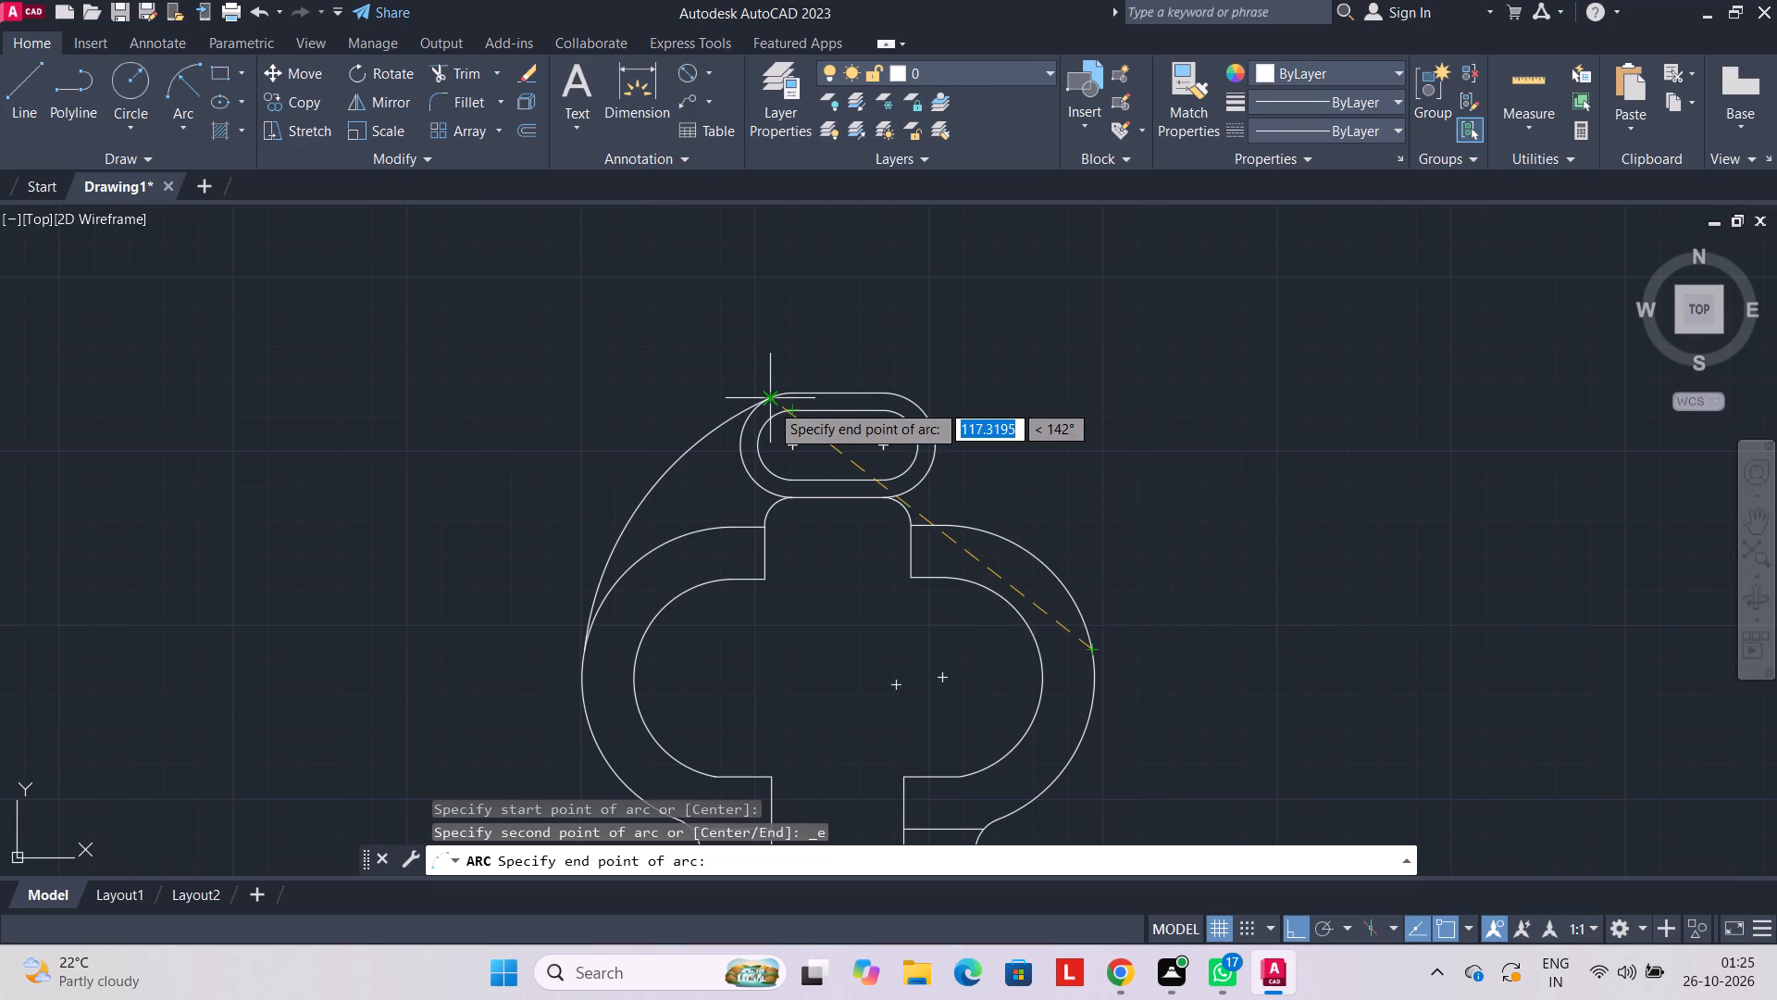
pyautogui.click(904, 396)
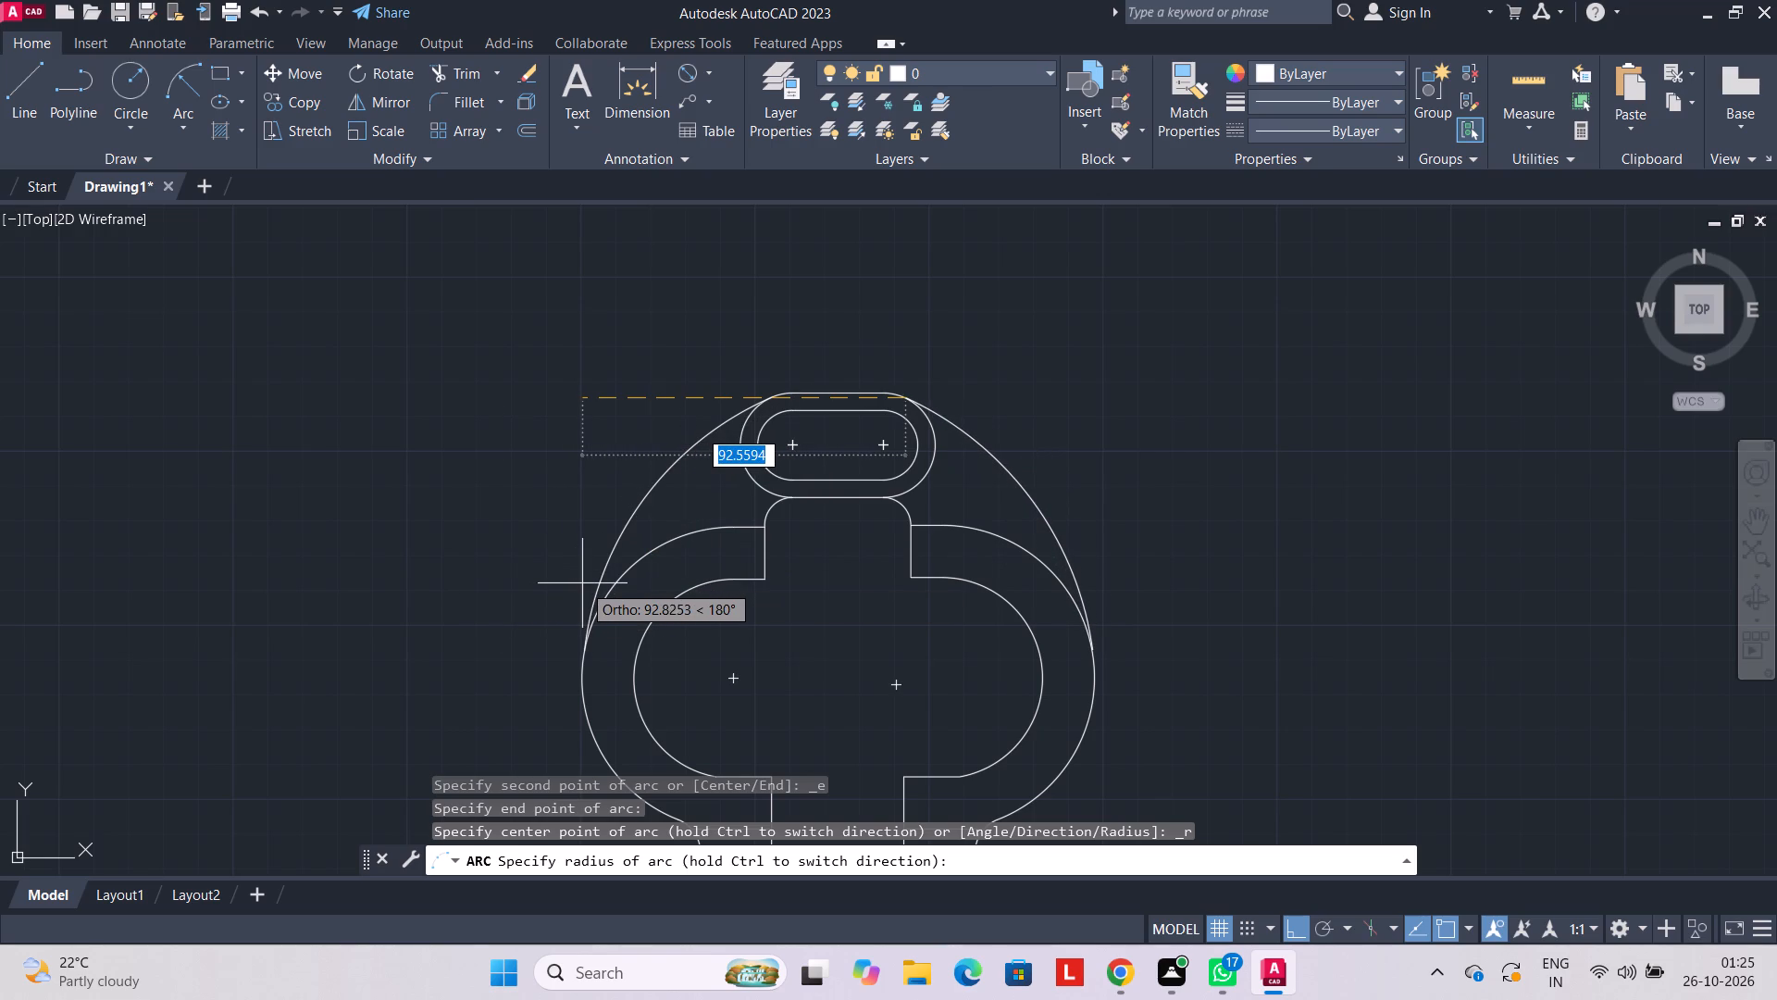
pyautogui.write('90')
pyautogui.press('Return')
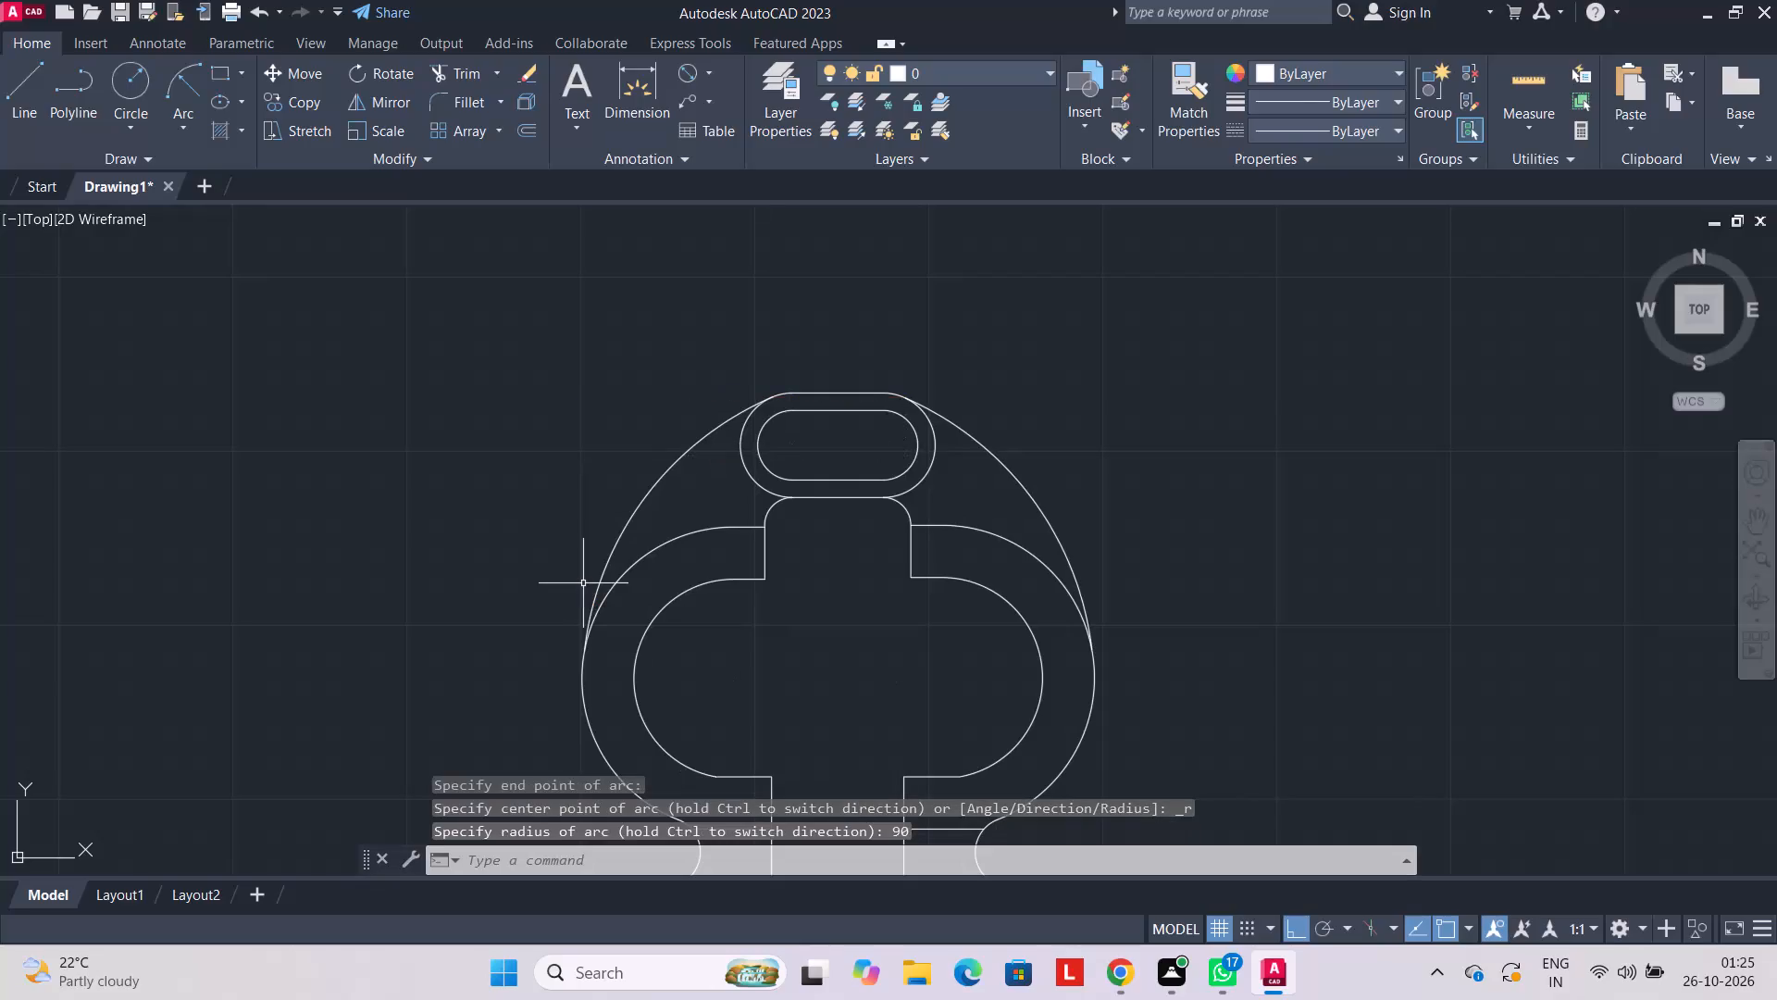
# Examine the whole figure, from the top slots and side arcs down to the lower circle pairs.
pyautogui.scroll(2, 895, 585)
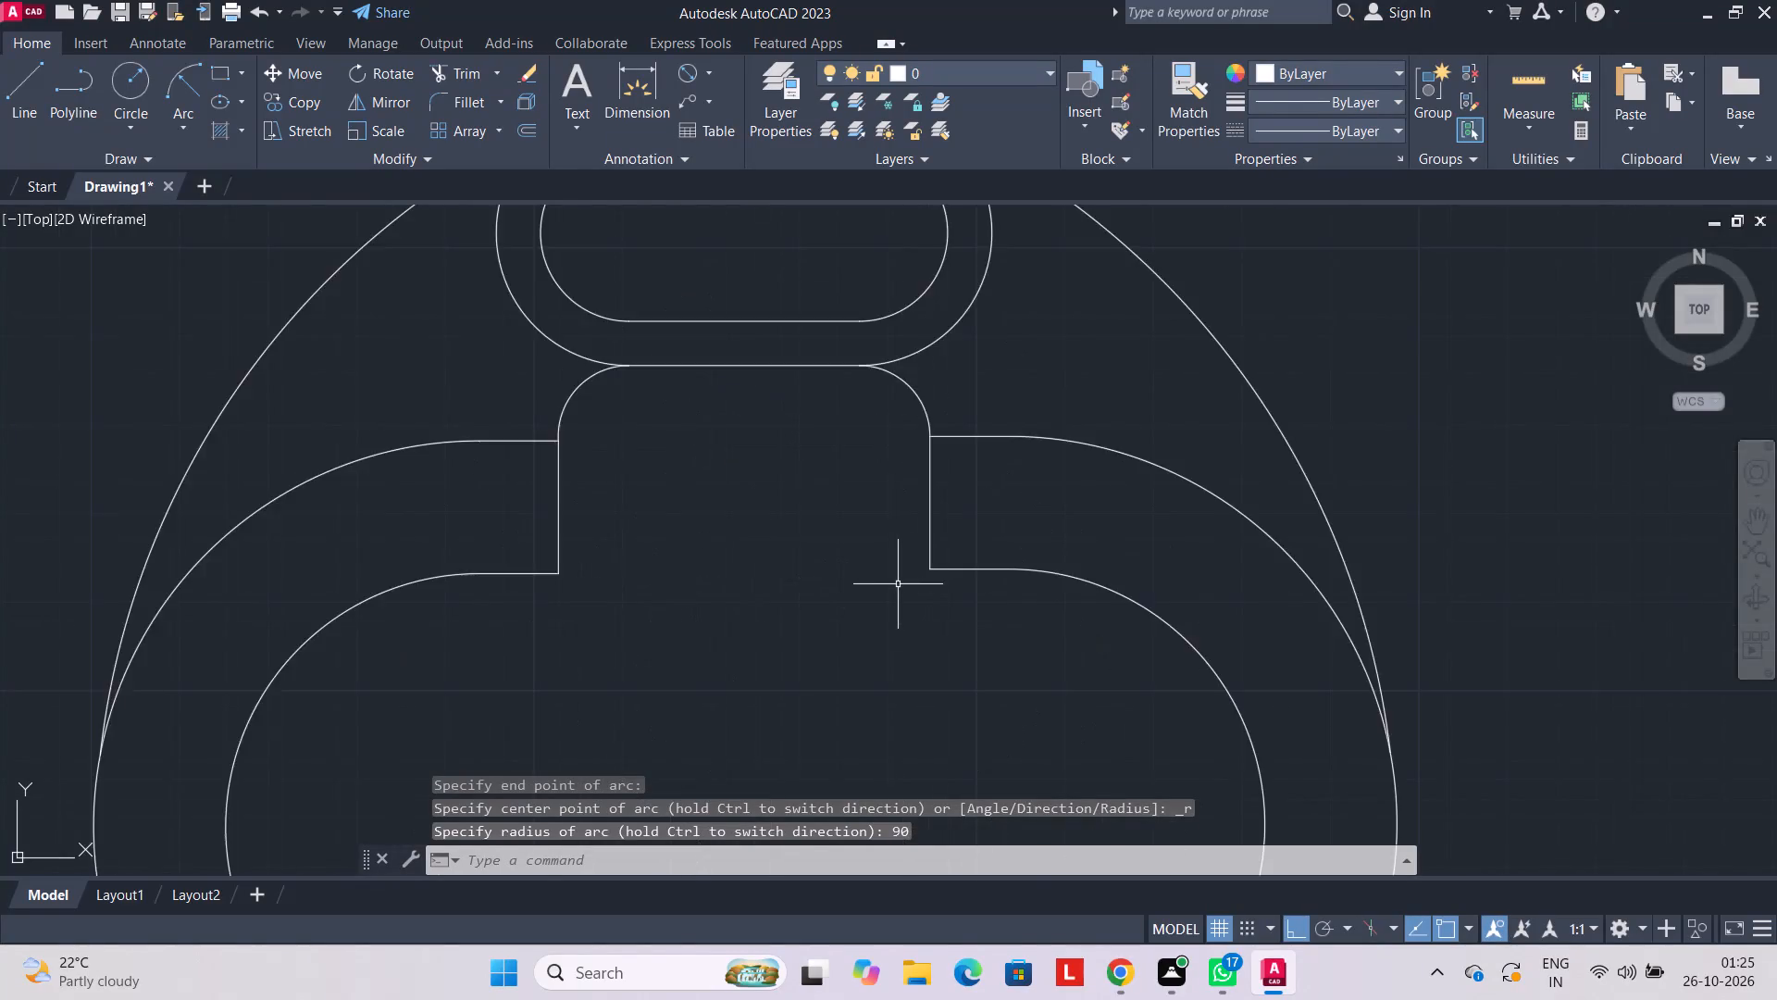
pyautogui.scroll(-4, 899, 584)
pyautogui.moveTo(913, 681); pyautogui.dragTo(932, 514, button='middle')
pyautogui.scroll(2, 931, 414)
pyautogui.scroll(-1, 947, 476)
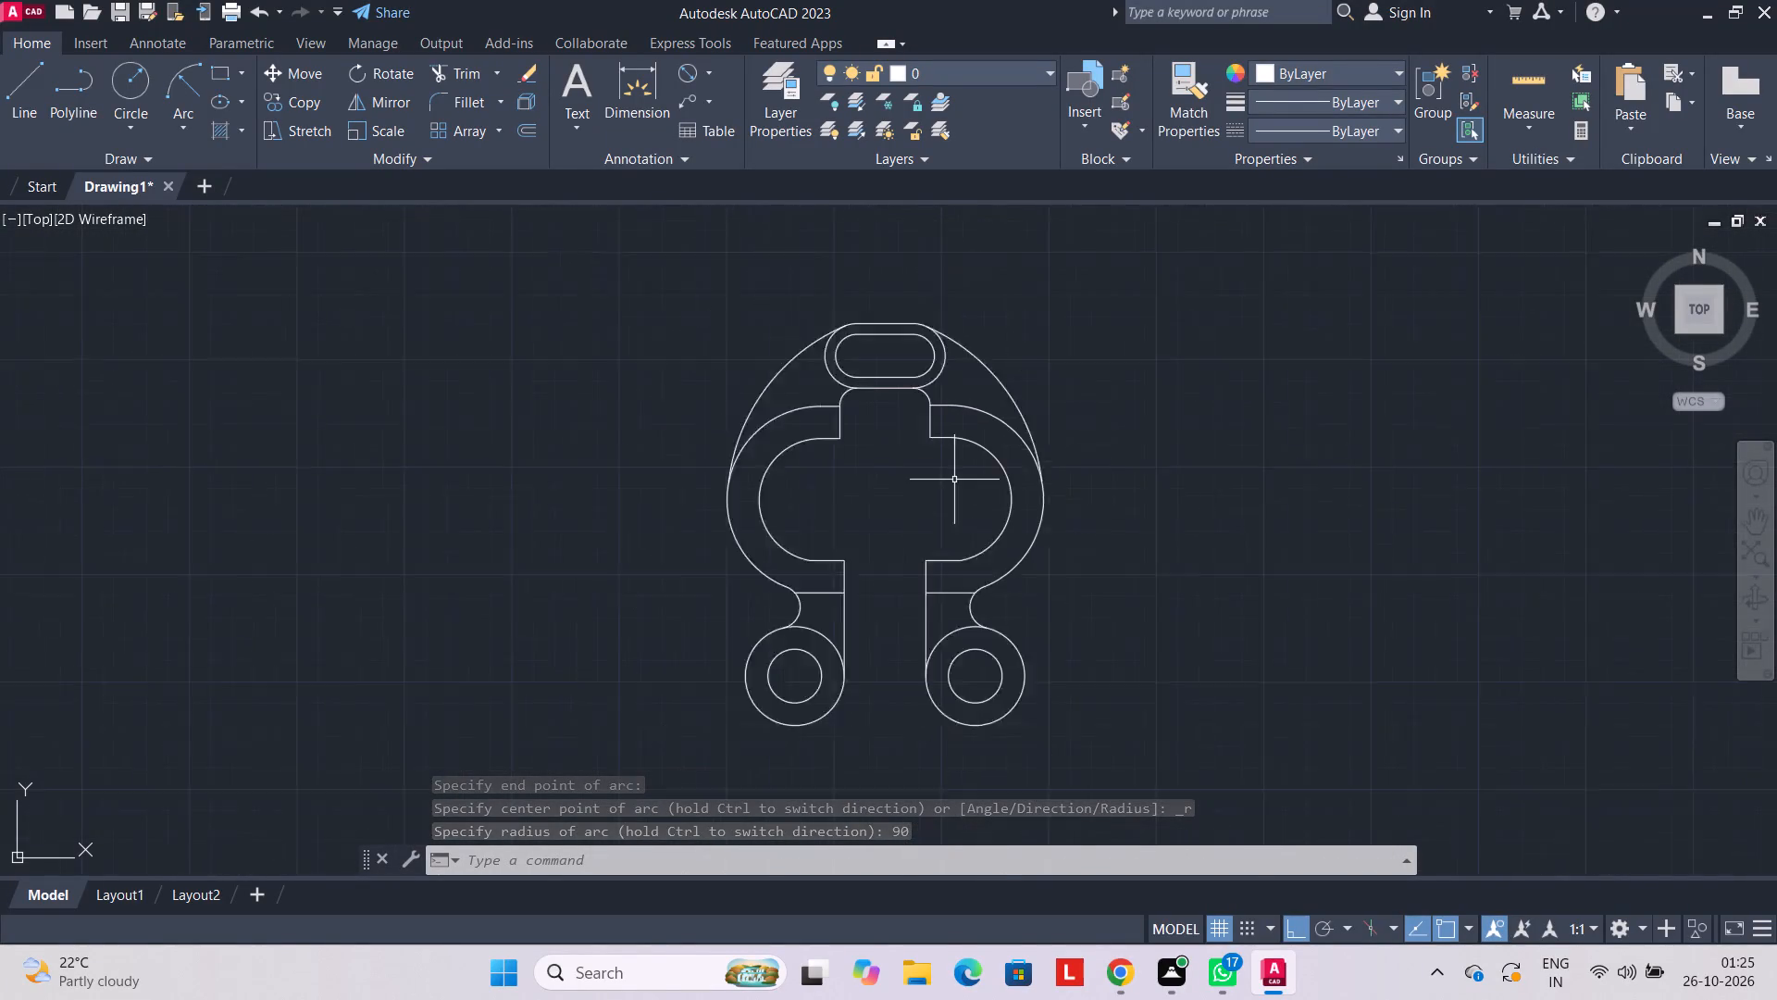
pyautogui.scroll(-1, 954, 480)
pyautogui.scroll(1, 929, 474)
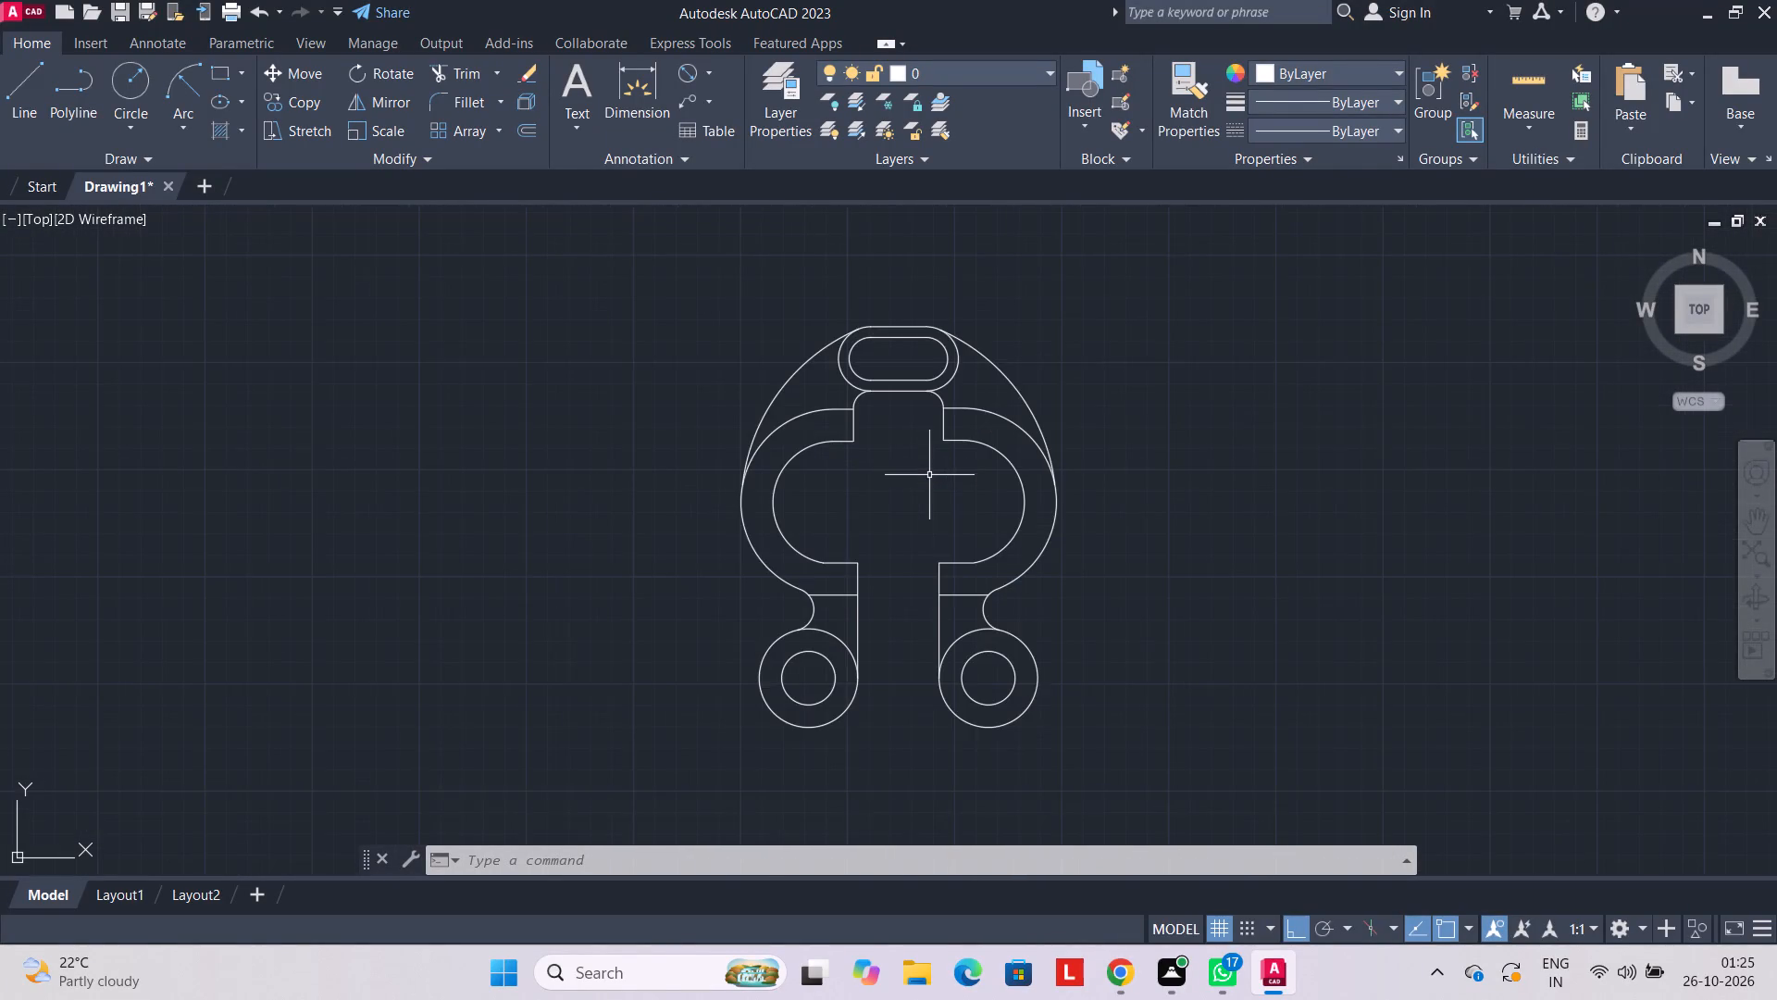
pyautogui.scroll(-1, 929, 476)
pyautogui.scroll(1, 920, 476)
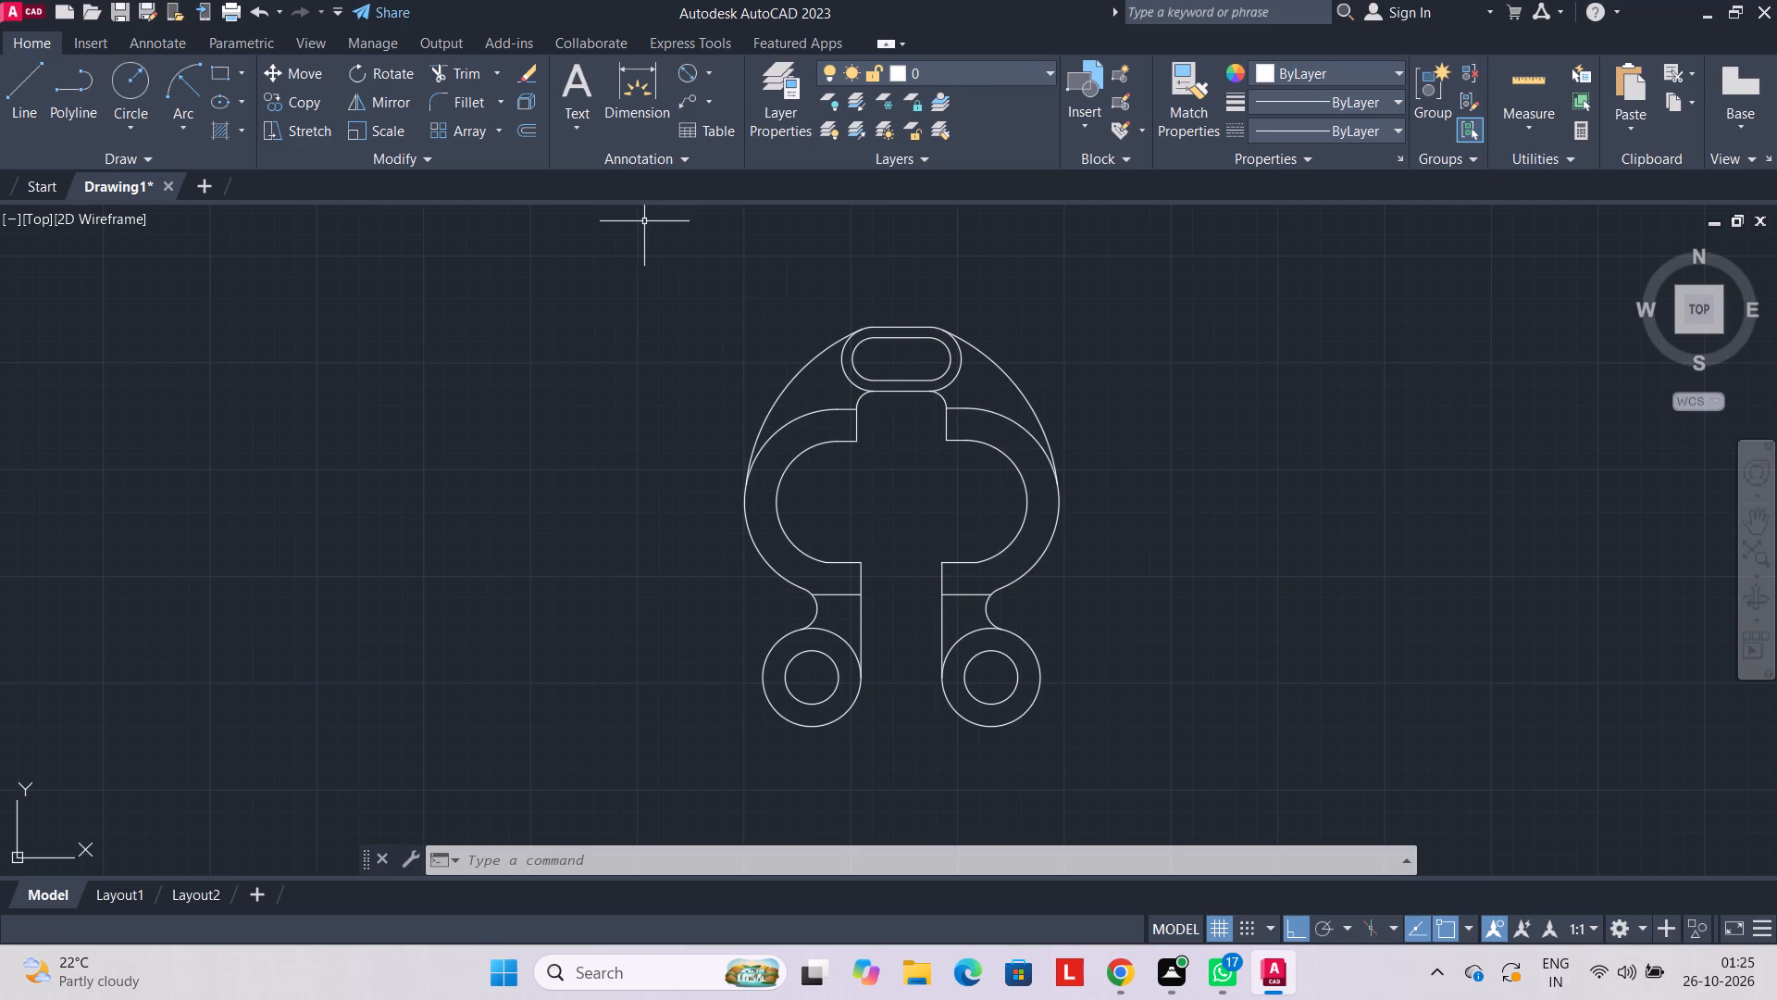
# Dimension the vertical distance from the slot's right arc centre to the right side curve's centre, placing it right of the figure.
pyautogui.click(640, 84)
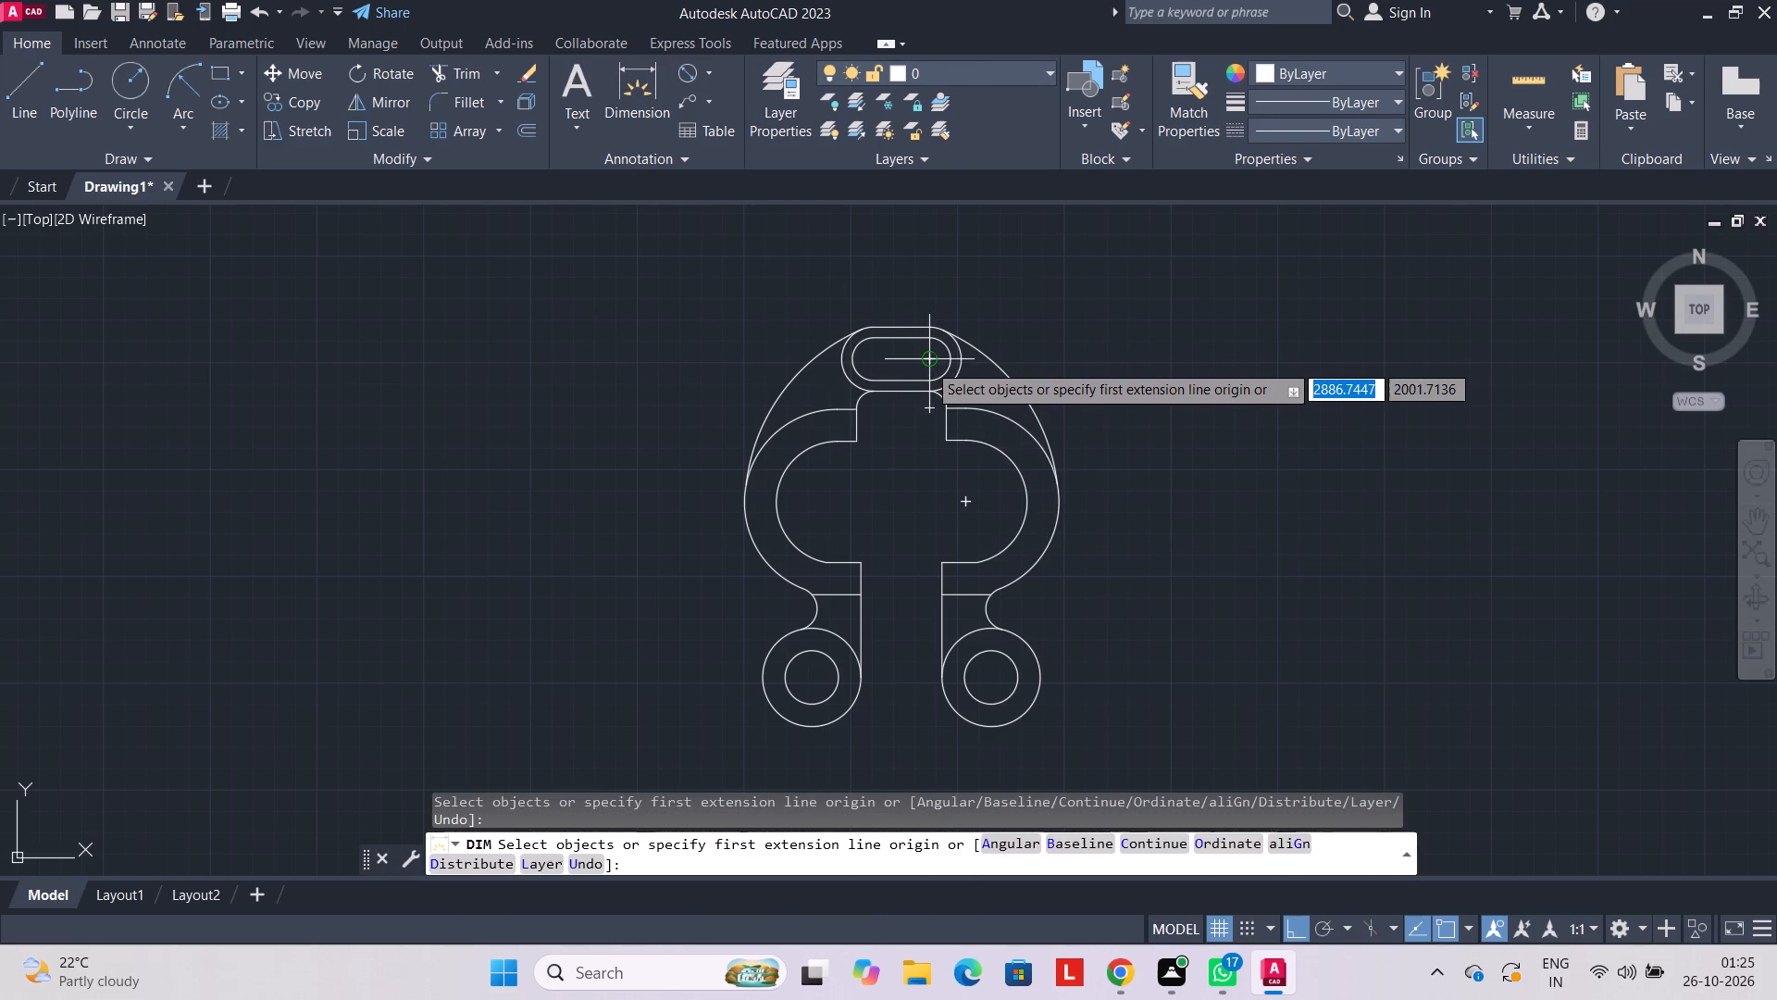
pyautogui.click(927, 360)
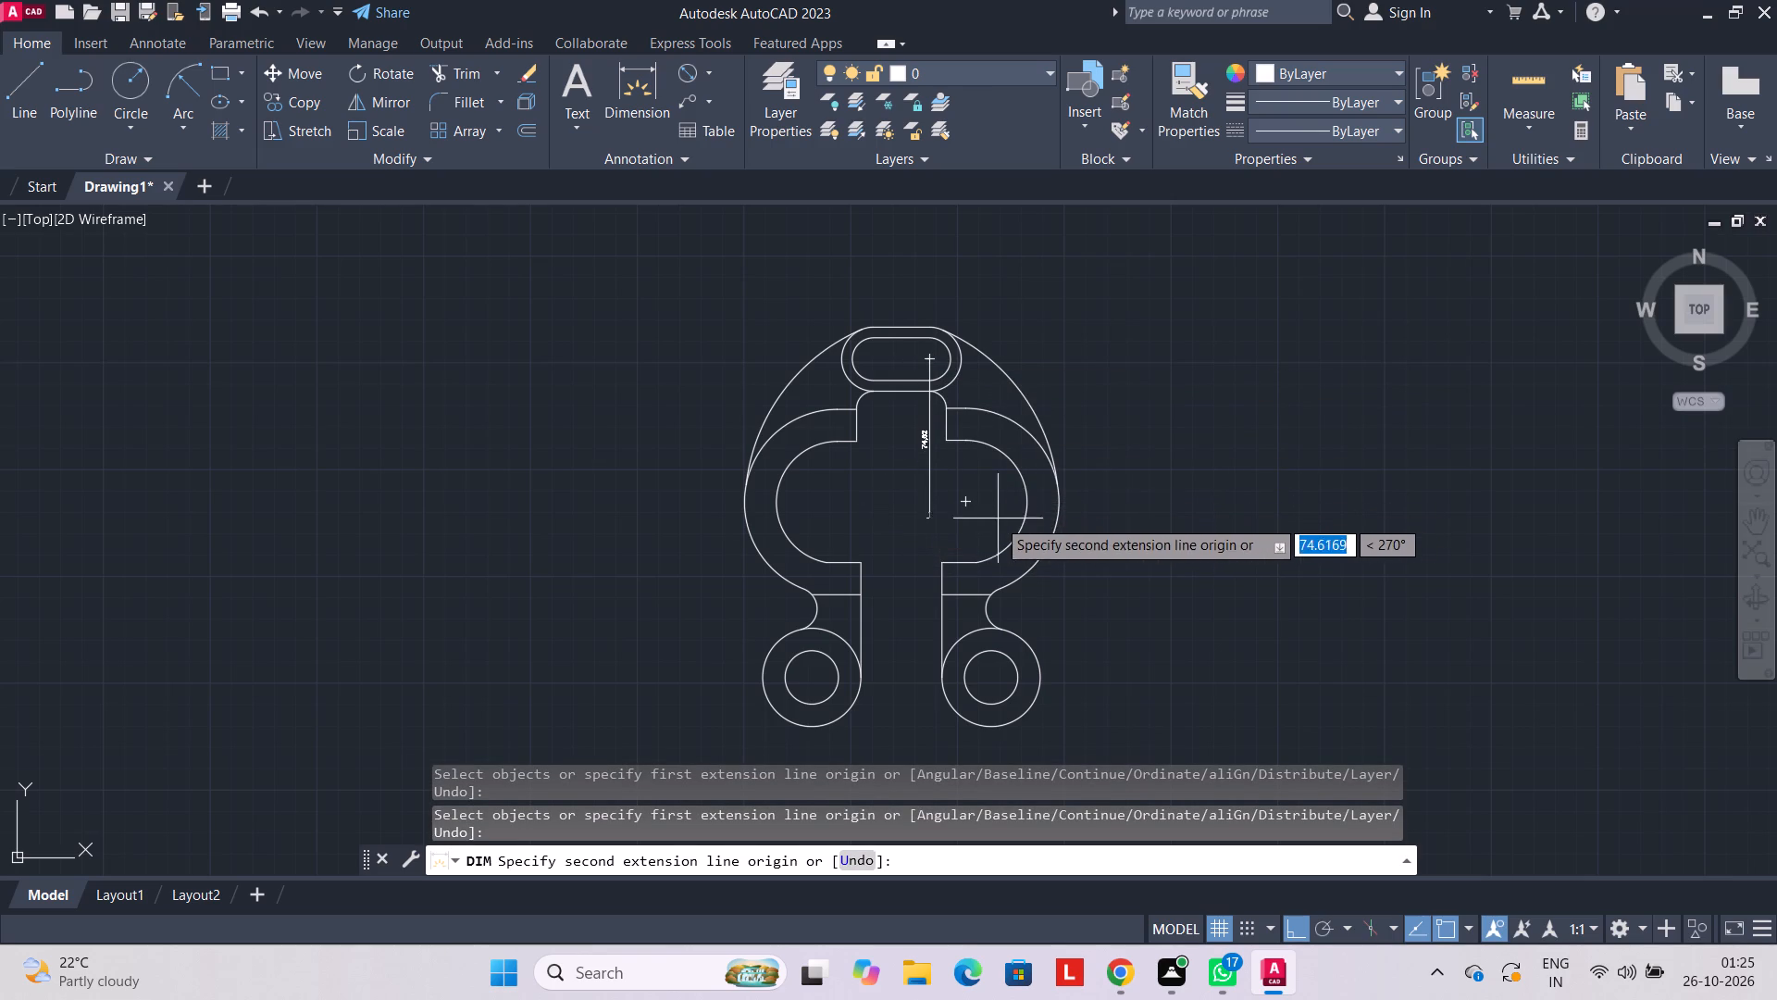
pyautogui.click(965, 505)
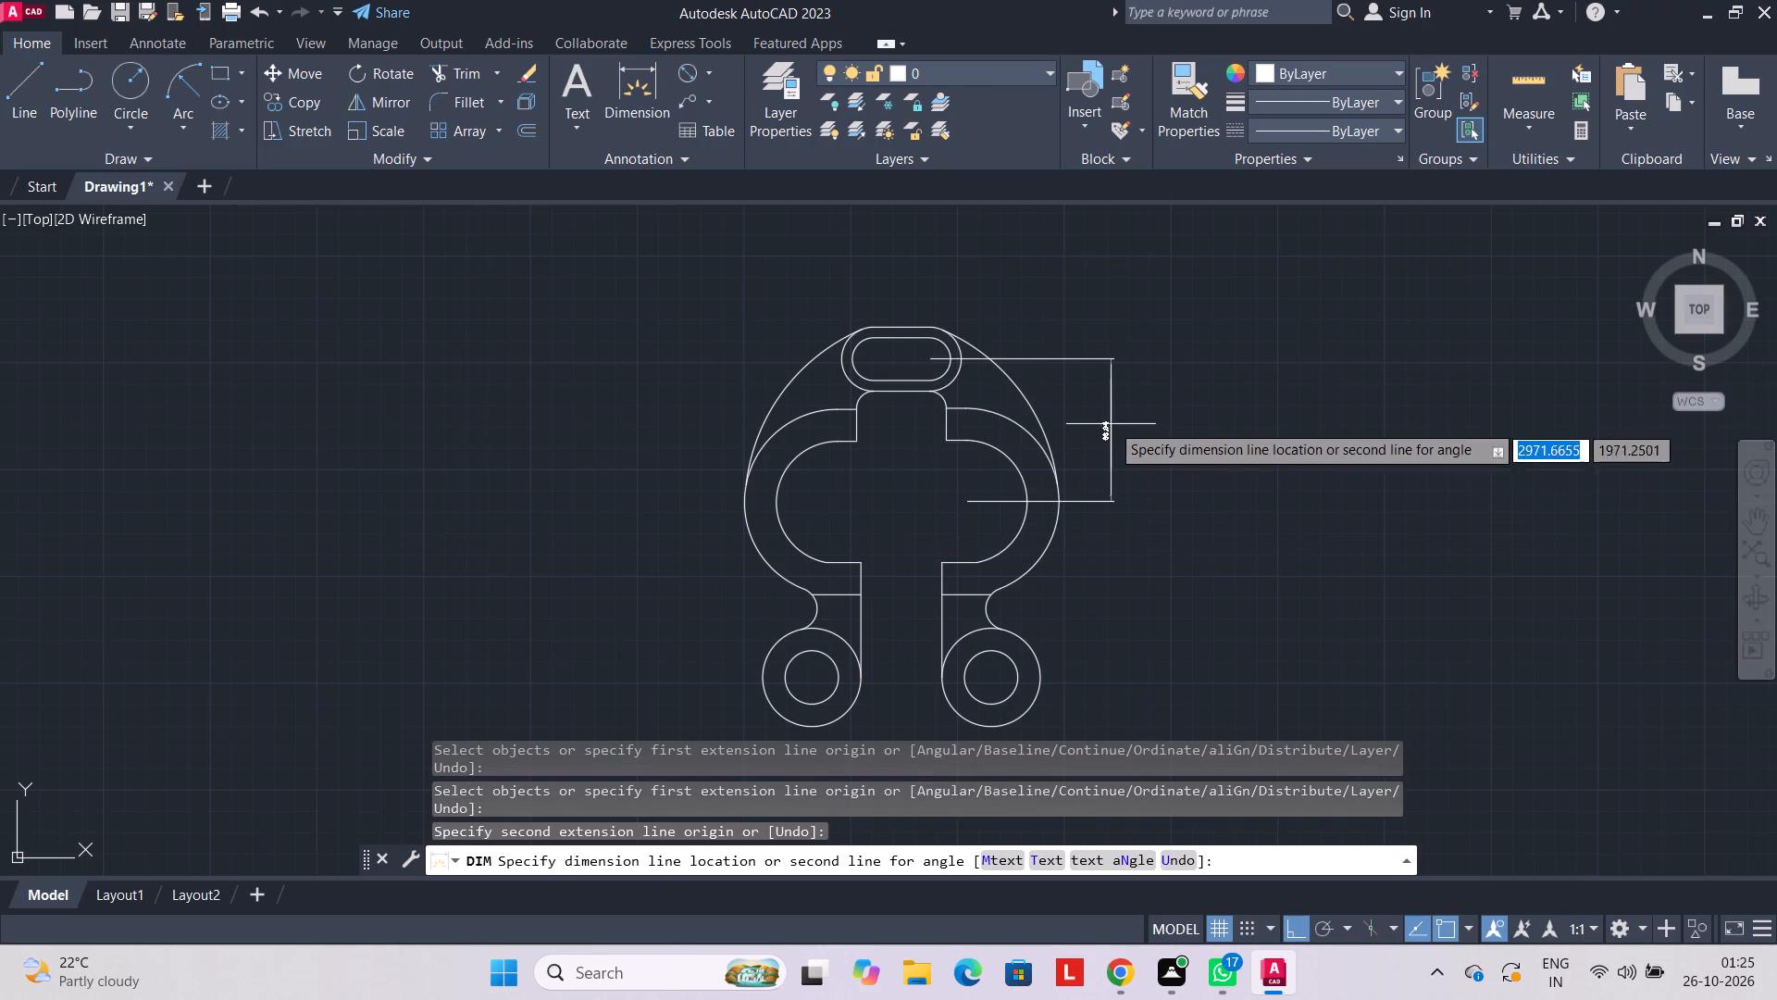
pyautogui.click(1111, 422)
pyautogui.scroll(2, 1123, 462)
pyautogui.scroll(-1, 1114, 363)
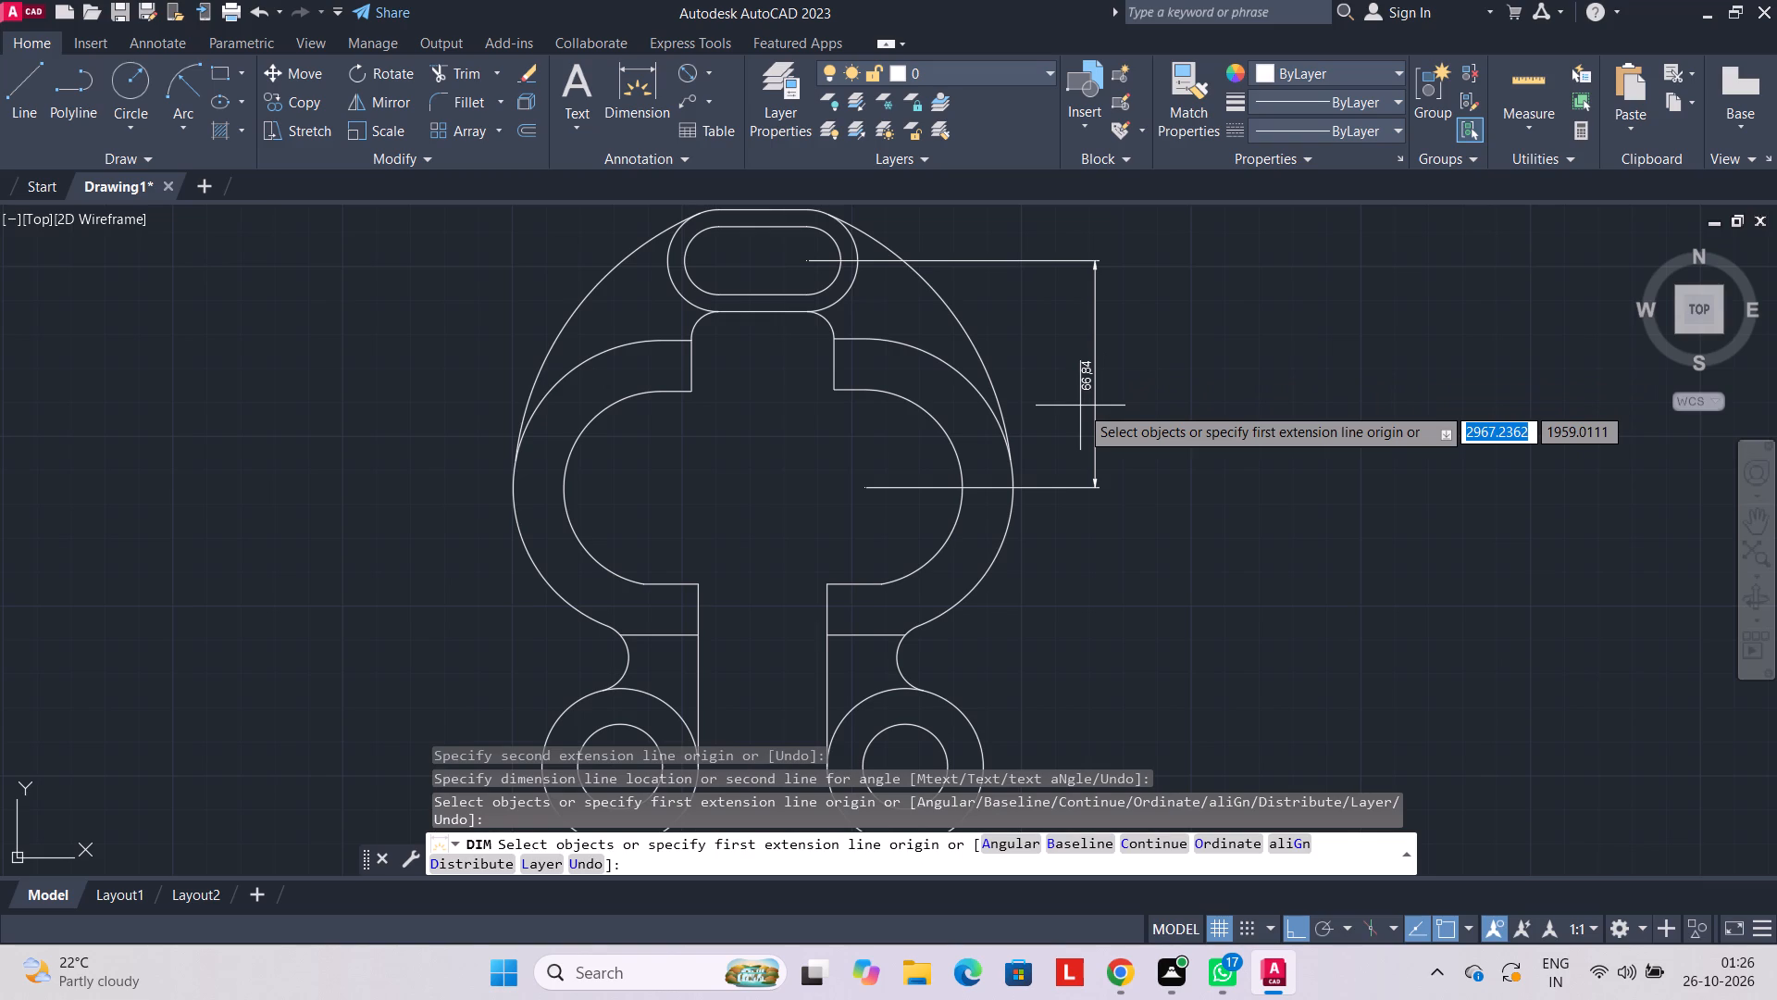
# Undo the last vertical dimension between the slot's right arc centre and the right side curve's centre.
pyautogui.hotkey('ctrl', 'z')
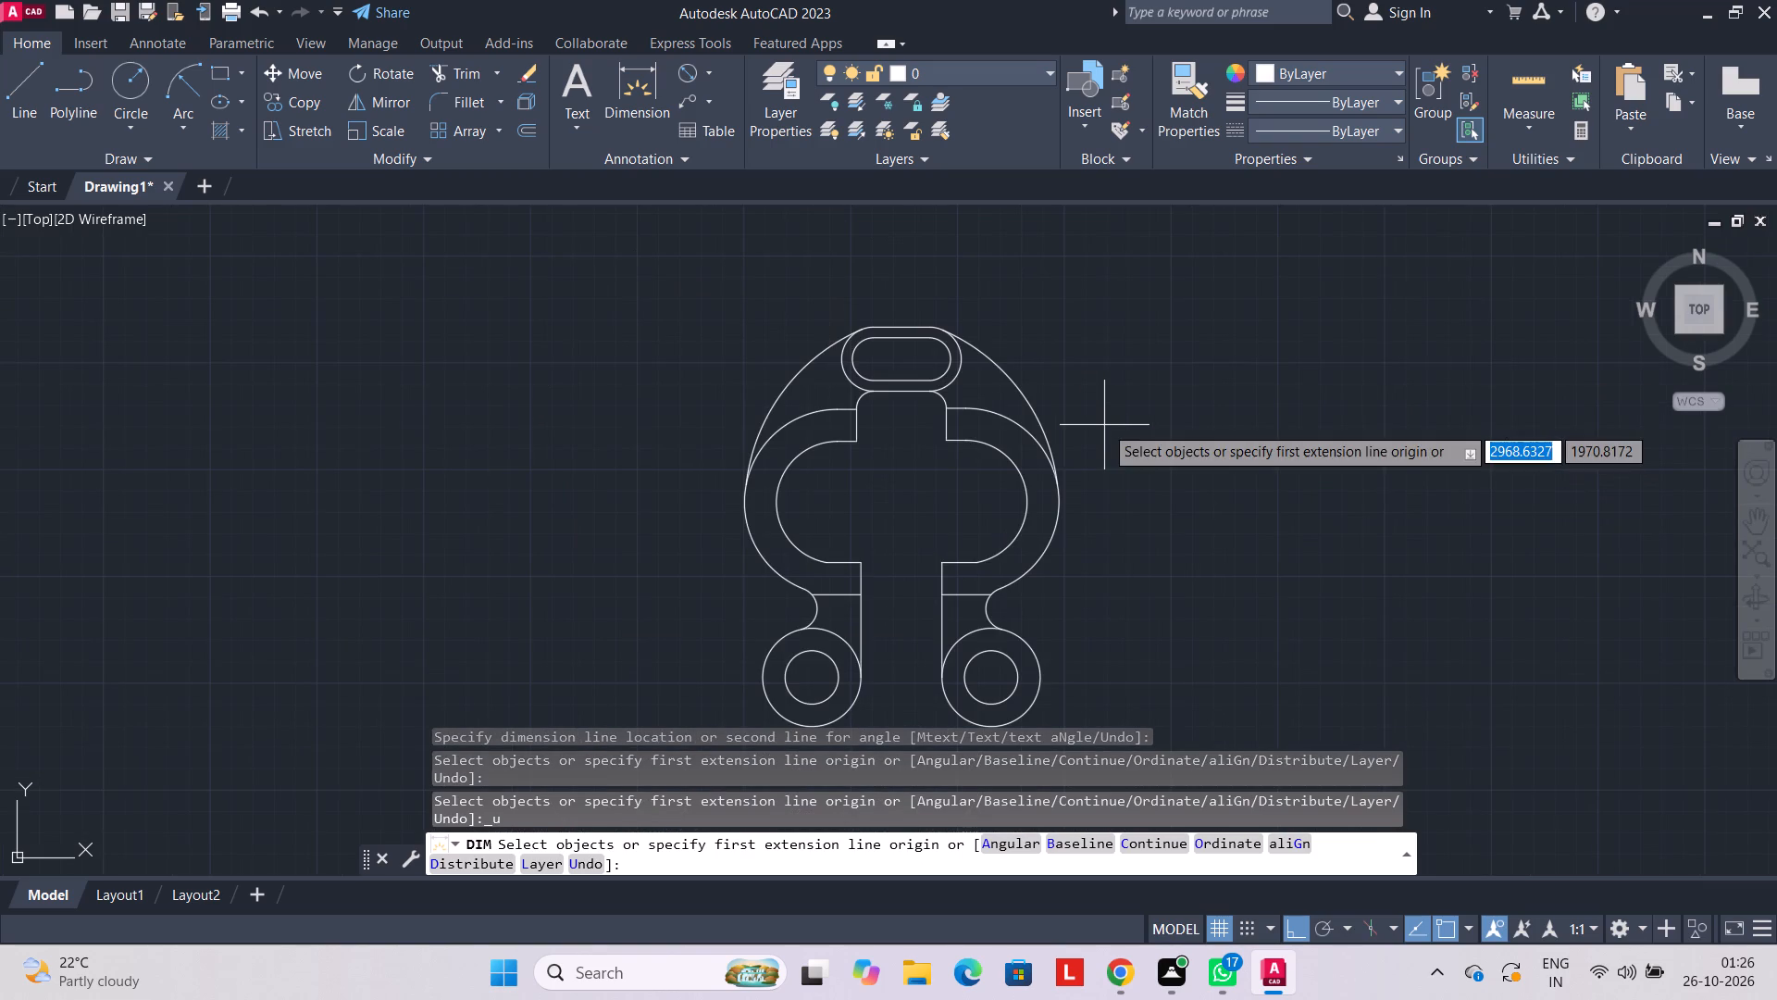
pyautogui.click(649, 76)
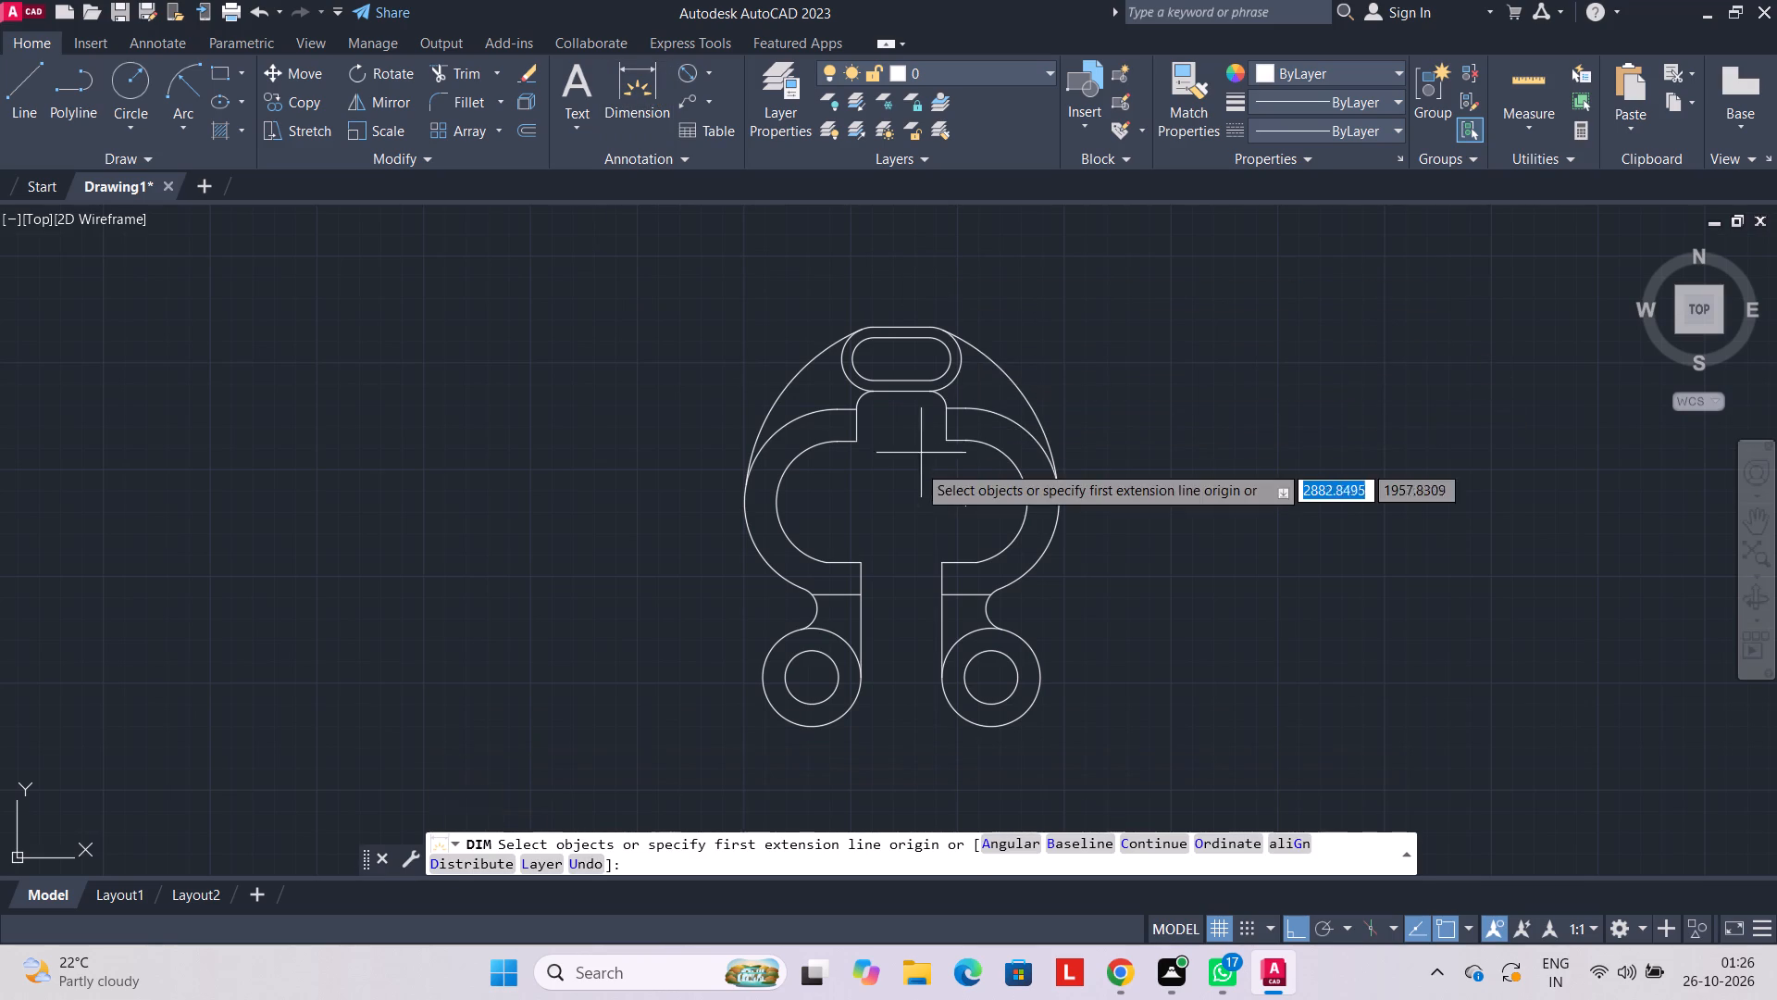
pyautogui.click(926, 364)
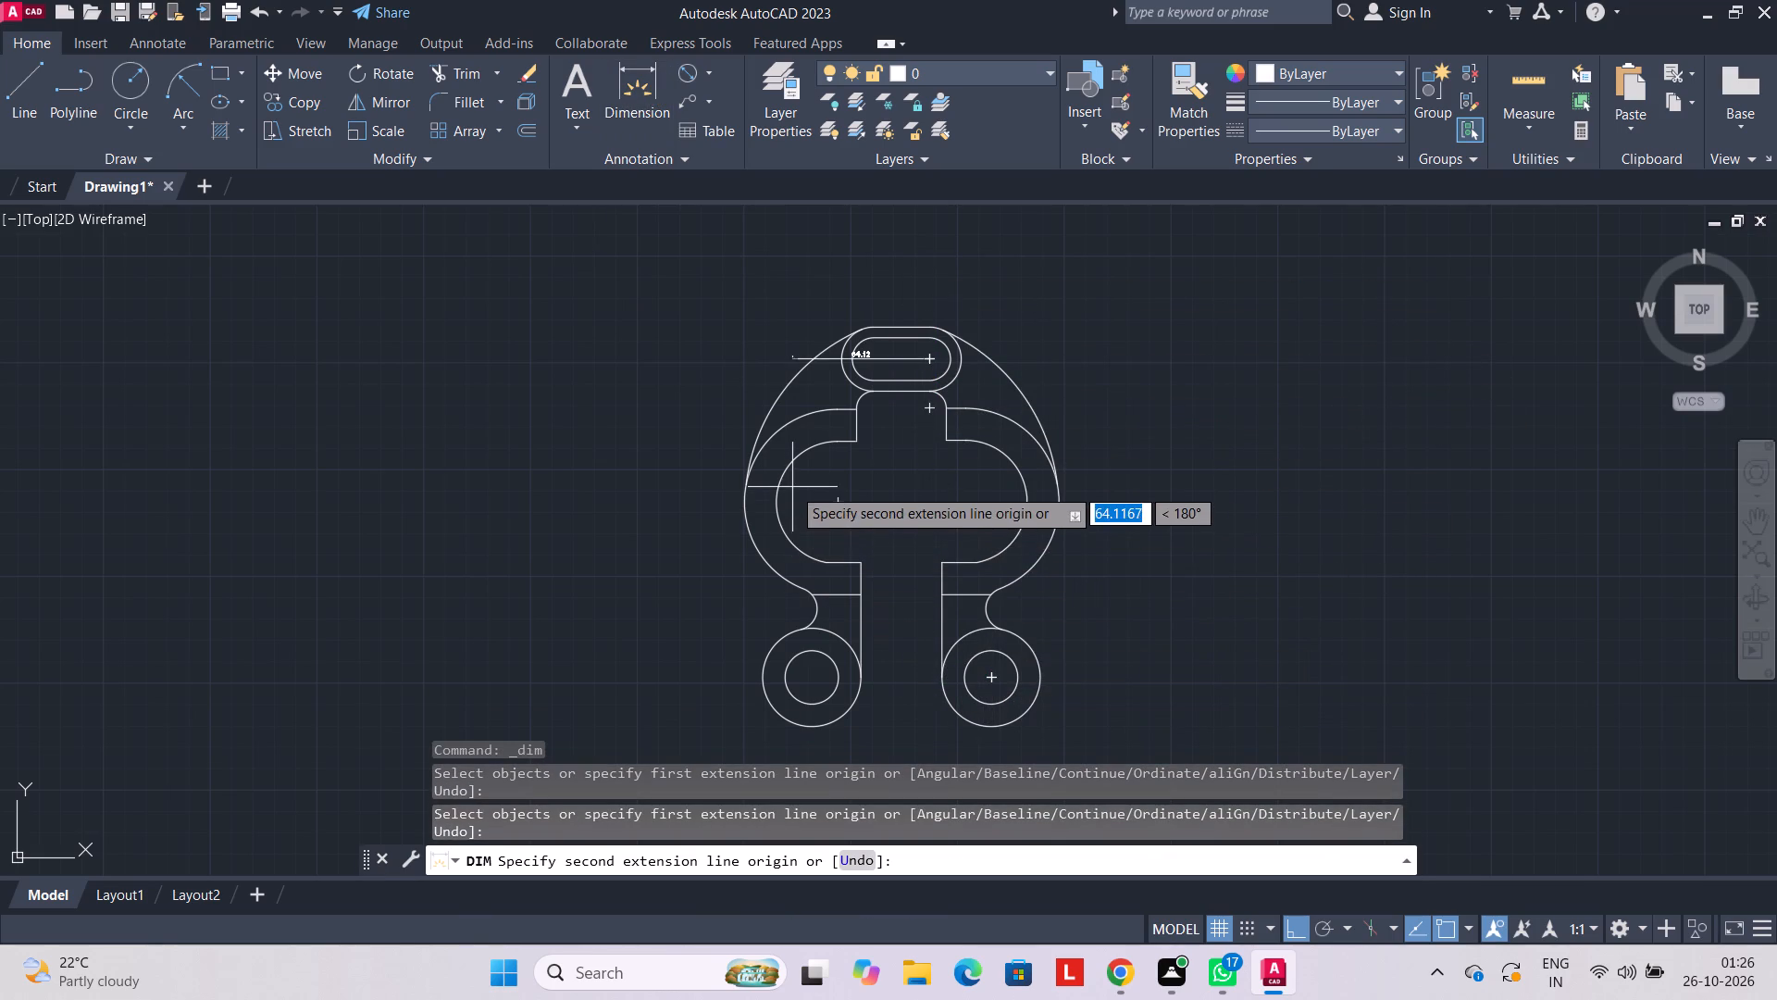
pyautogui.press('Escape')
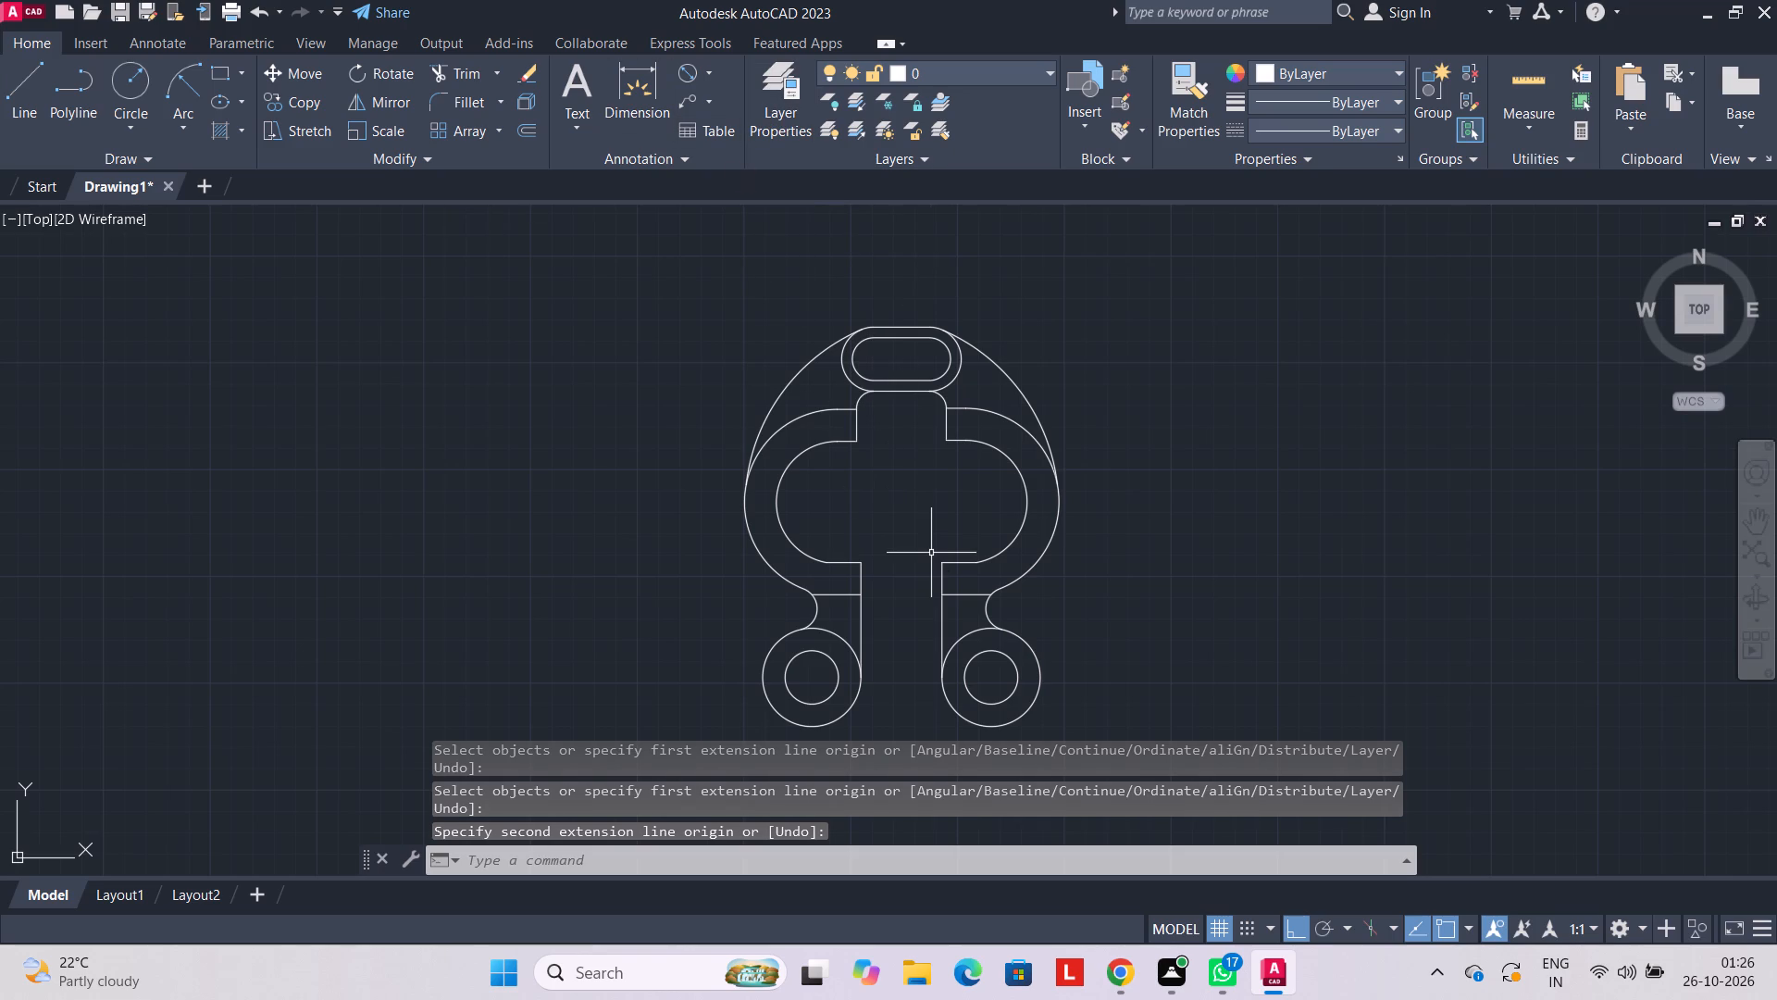
# Set the drawing units' length precision to 0.00.
pyautogui.write('un')
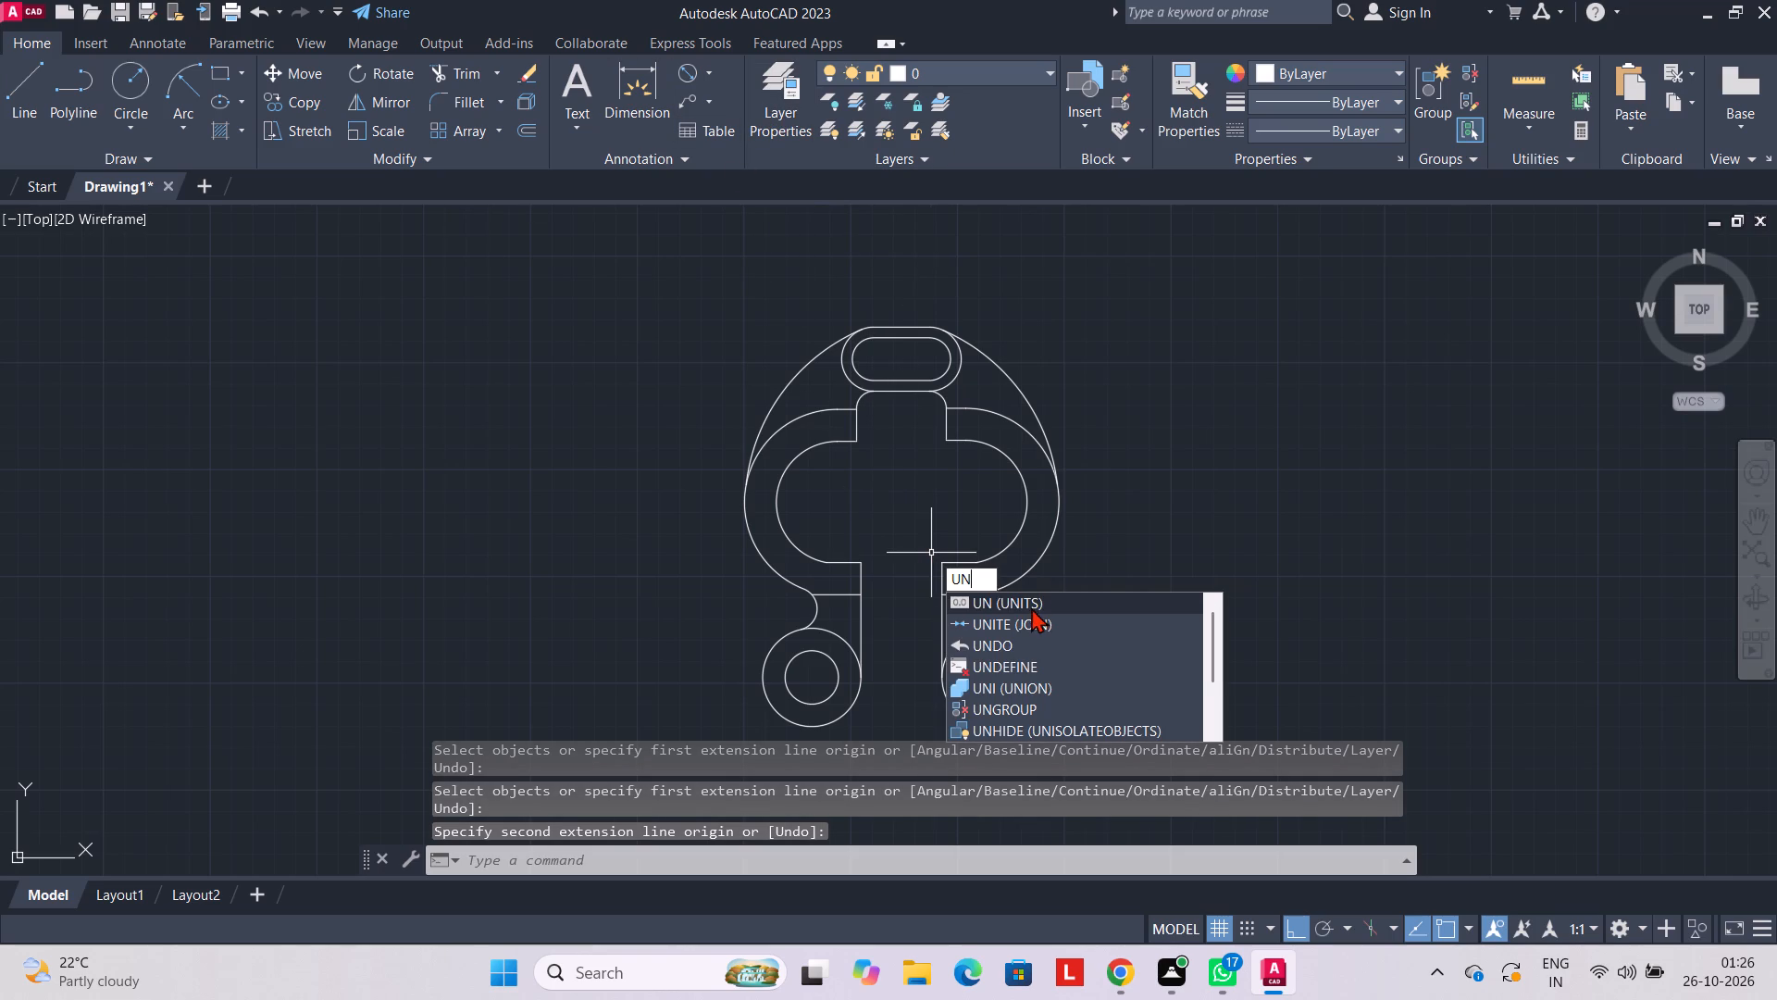
pyautogui.click(1028, 597)
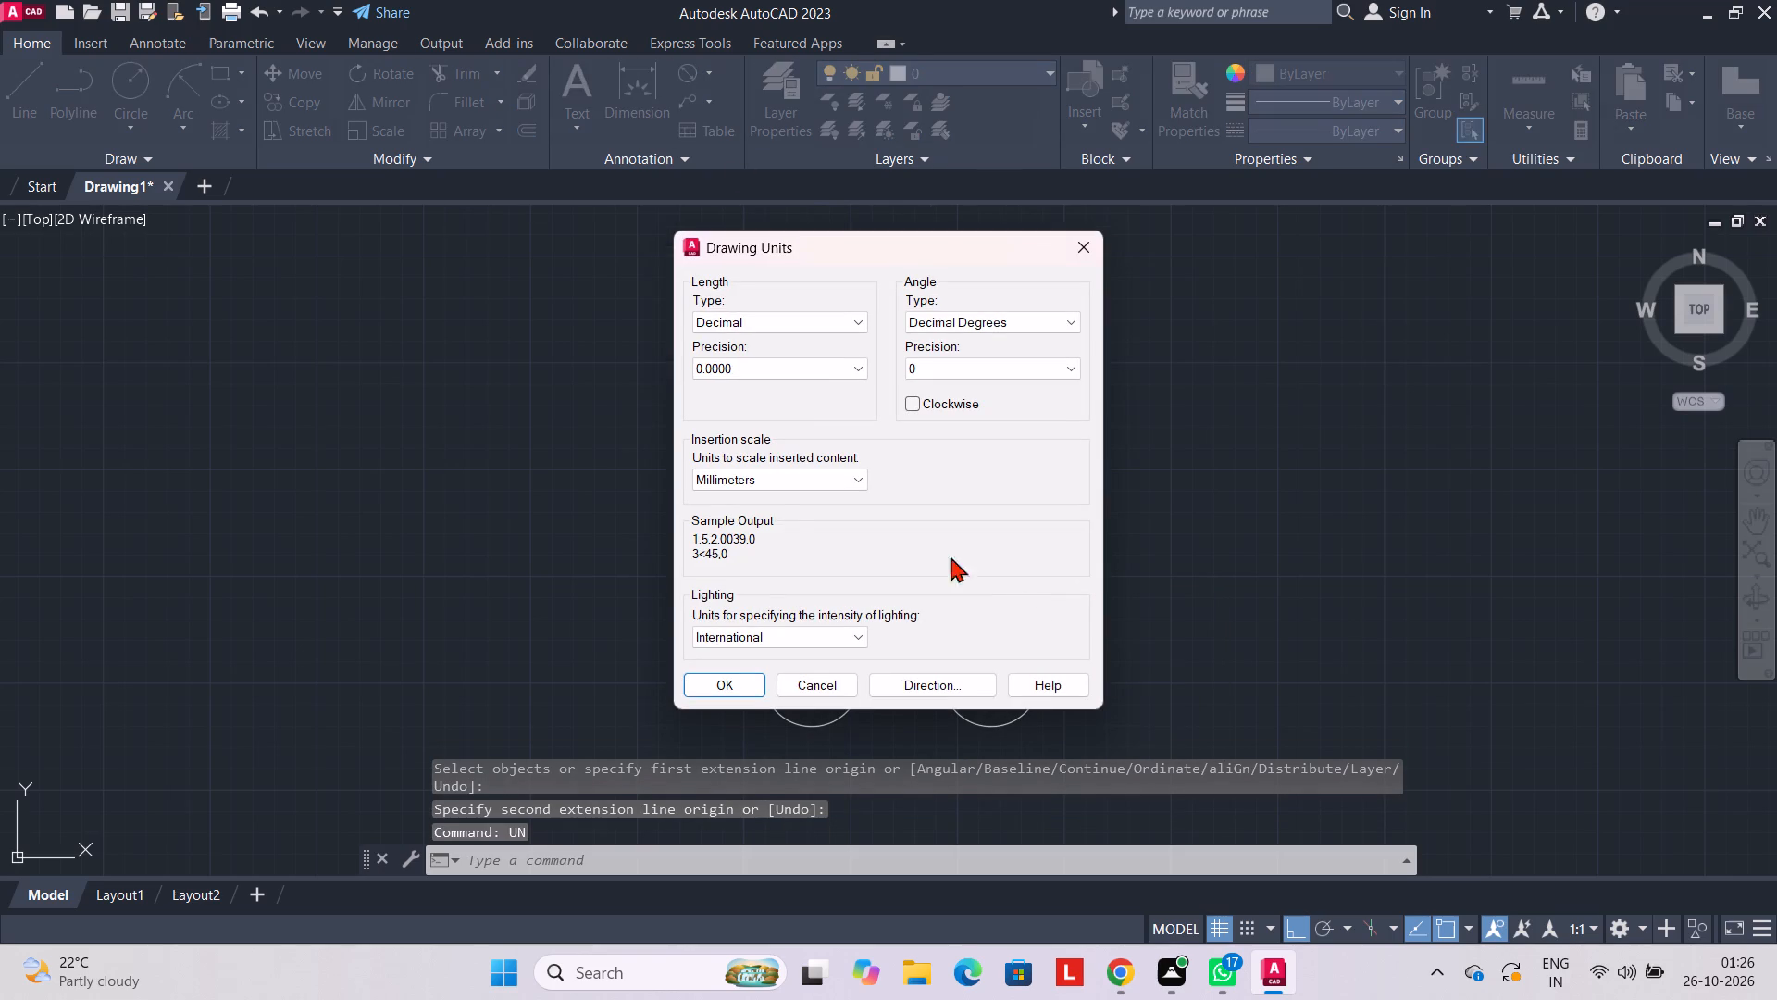
pyautogui.click(858, 370)
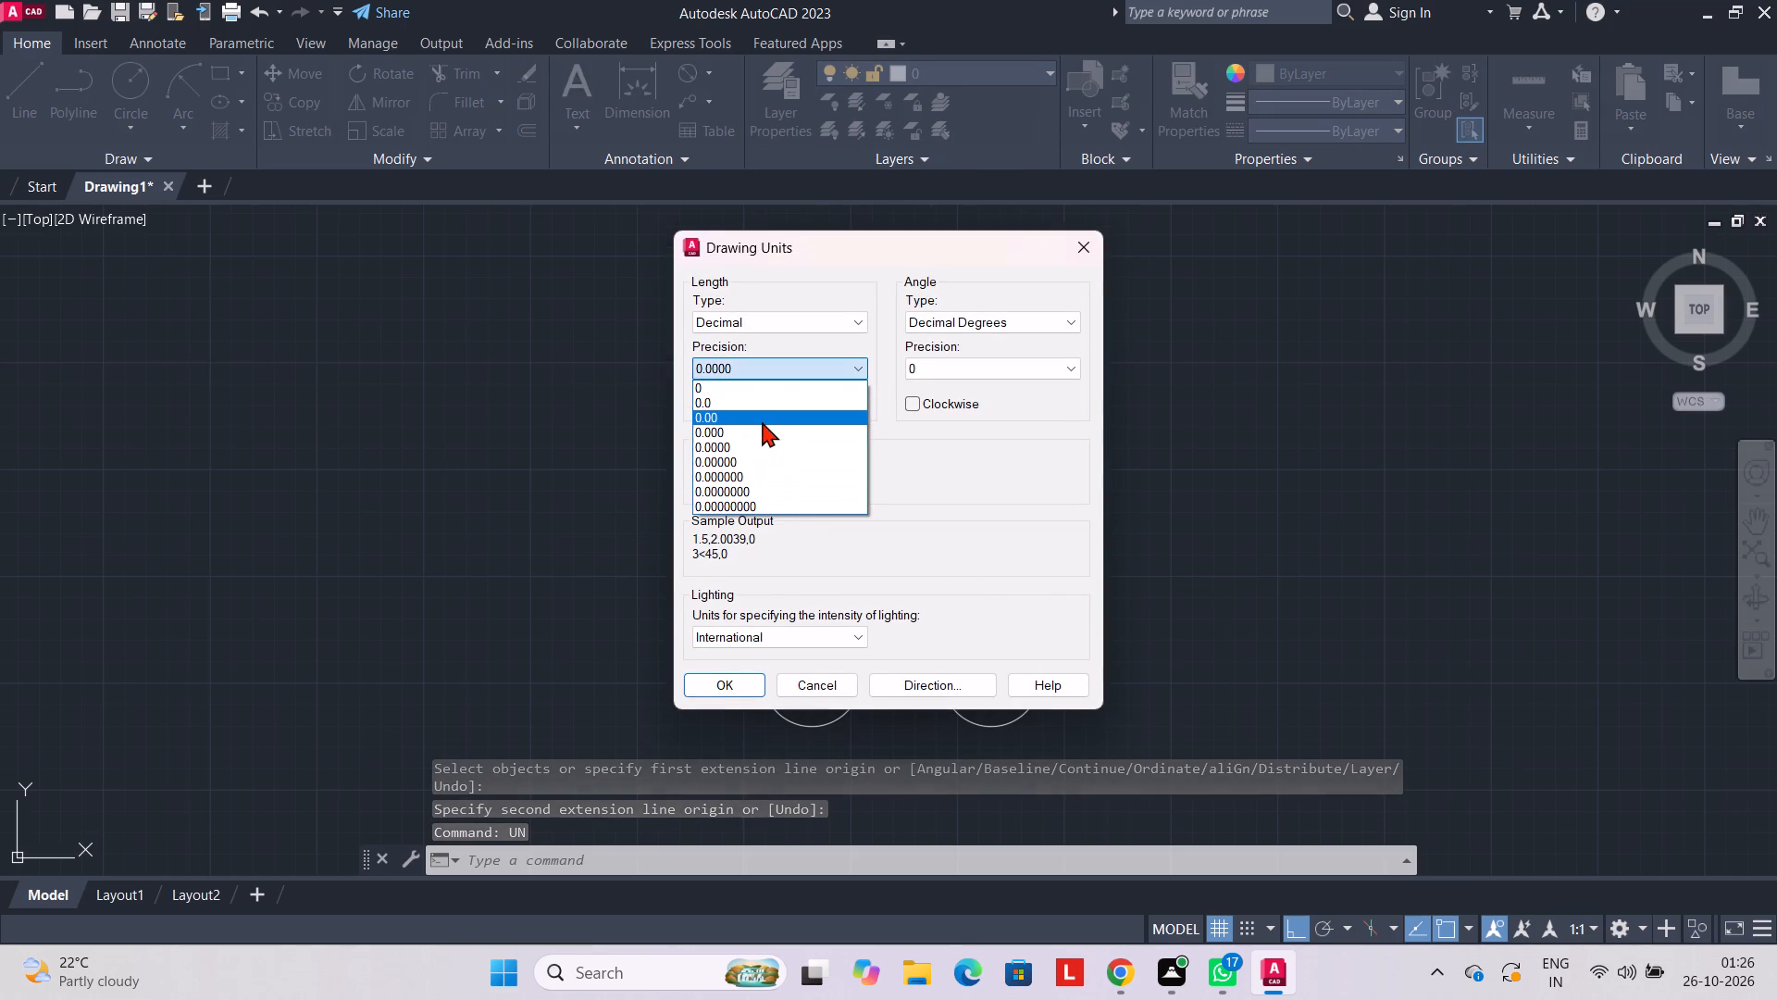
pyautogui.click(760, 418)
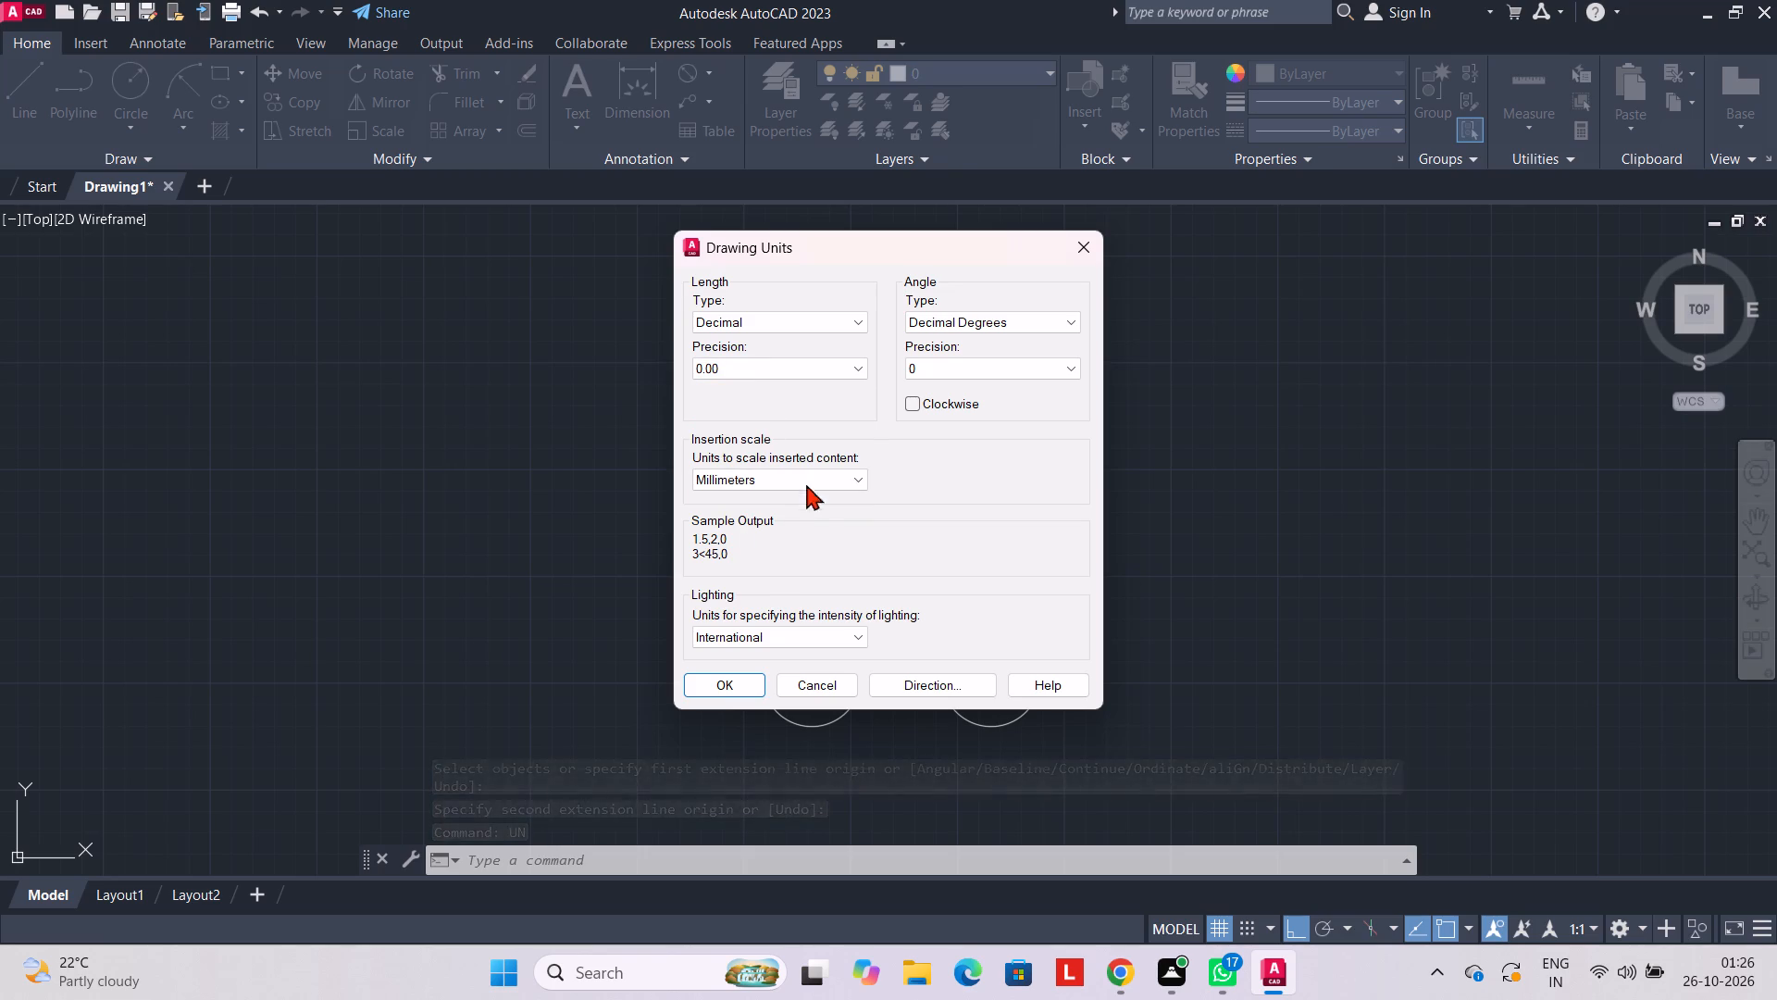
pyautogui.click(719, 681)
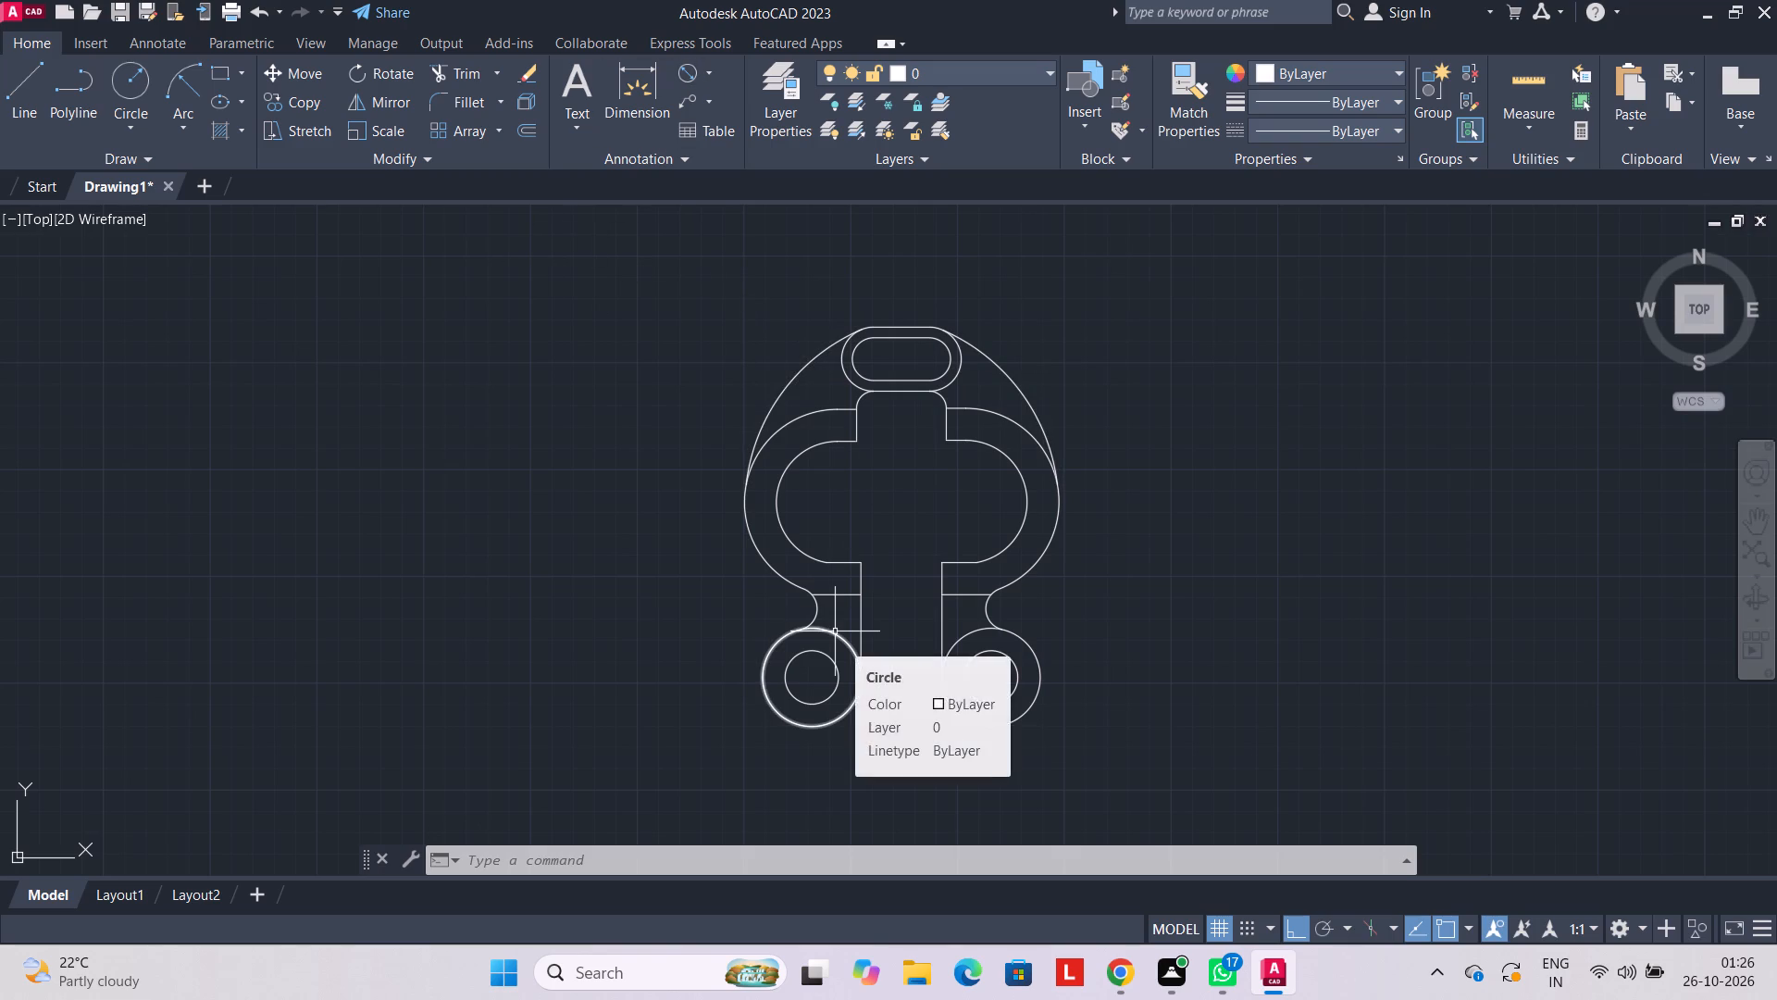
# Modify the ISO-25 dimension style to a text height of 5.
pyautogui.press('d')
pyautogui.press('Return')
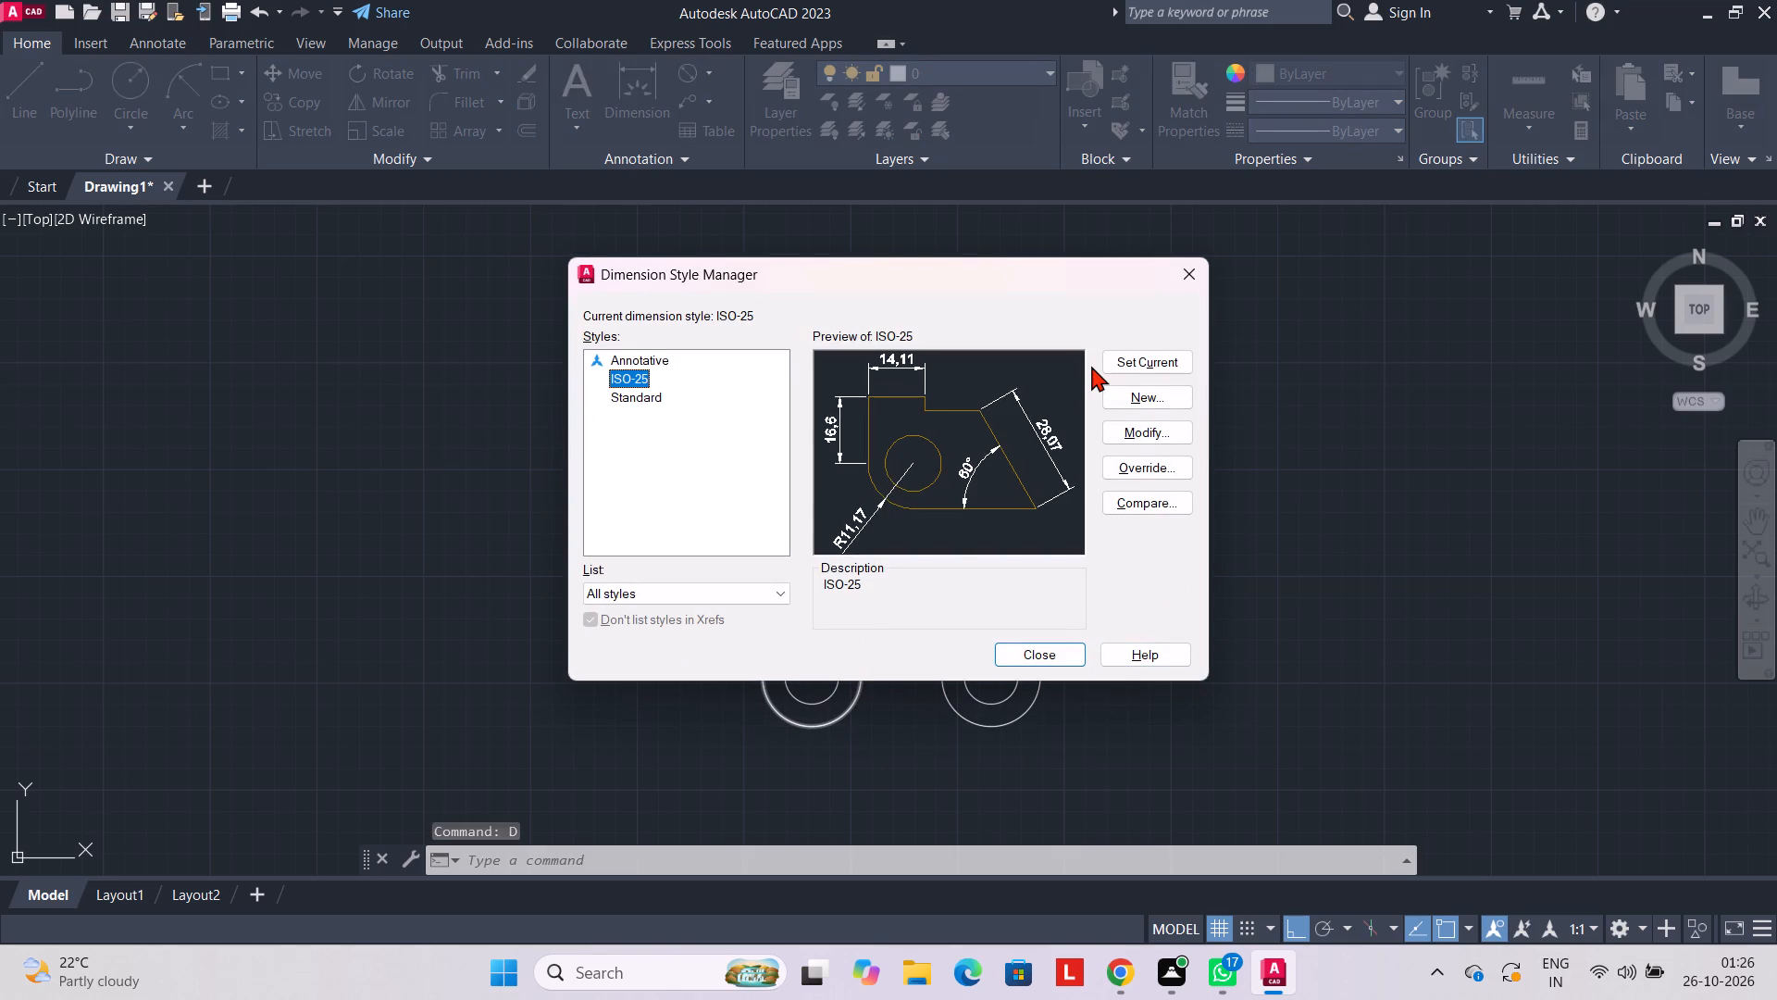
pyautogui.click(1165, 424)
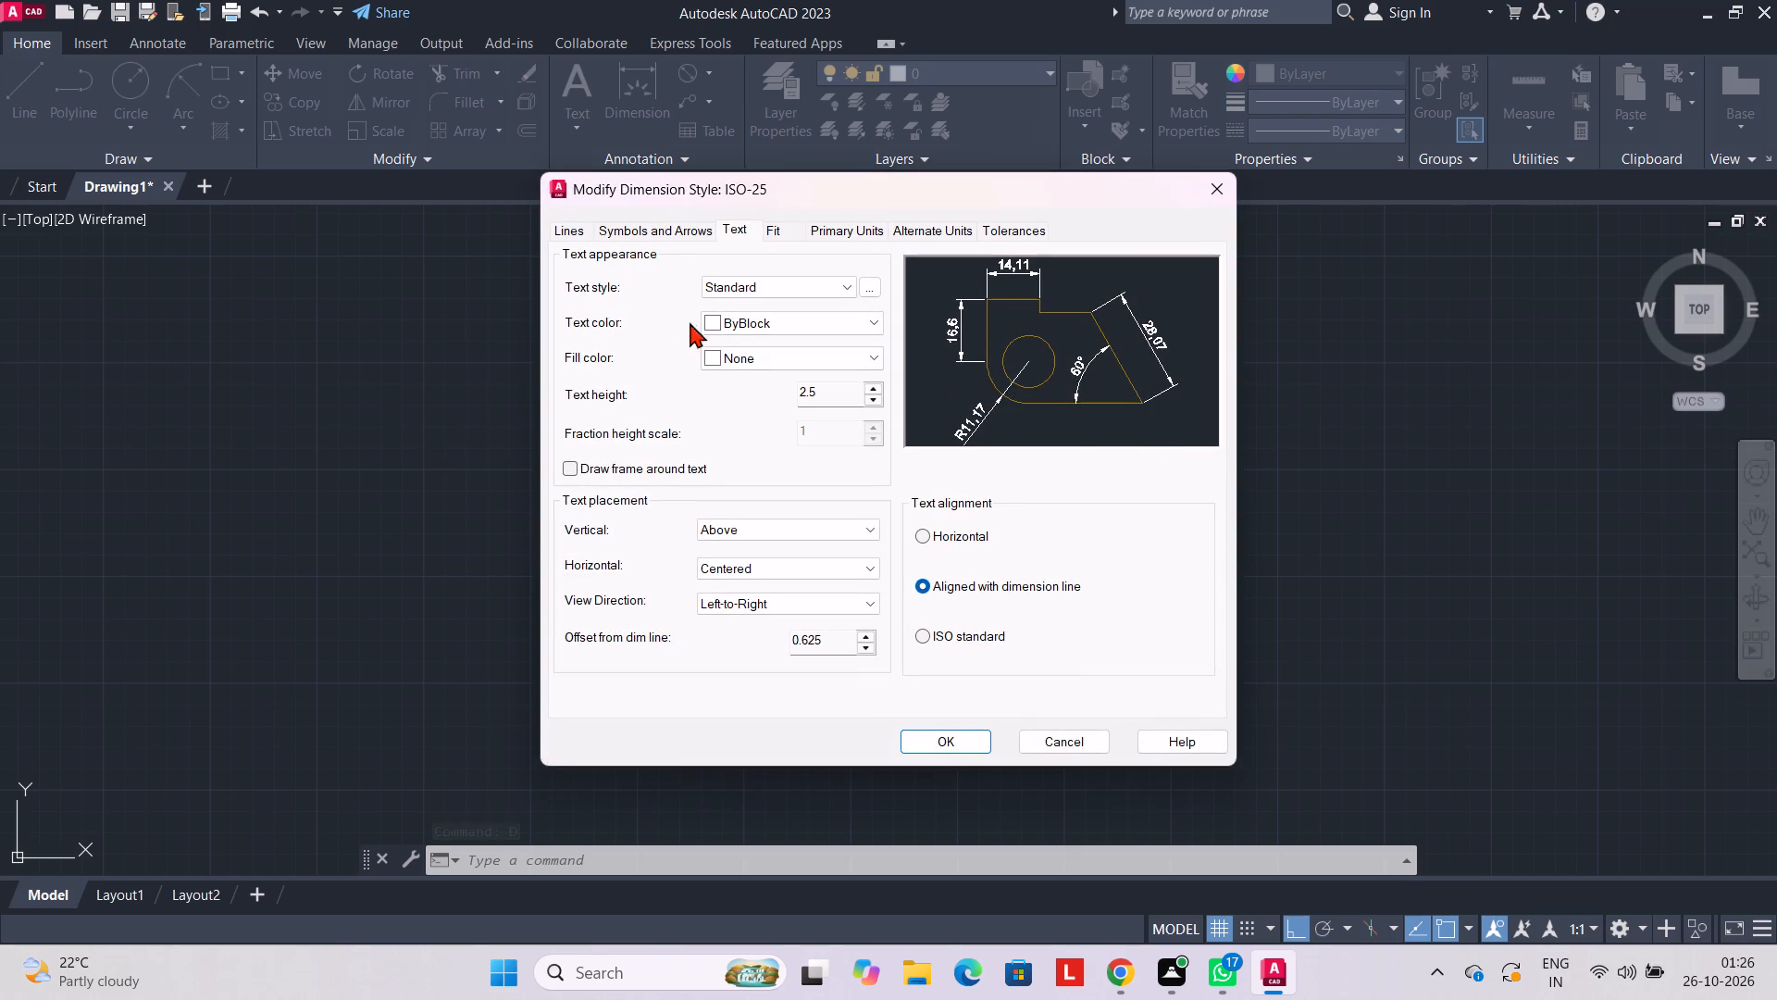
pyautogui.click(739, 225)
pyautogui.click(874, 398)
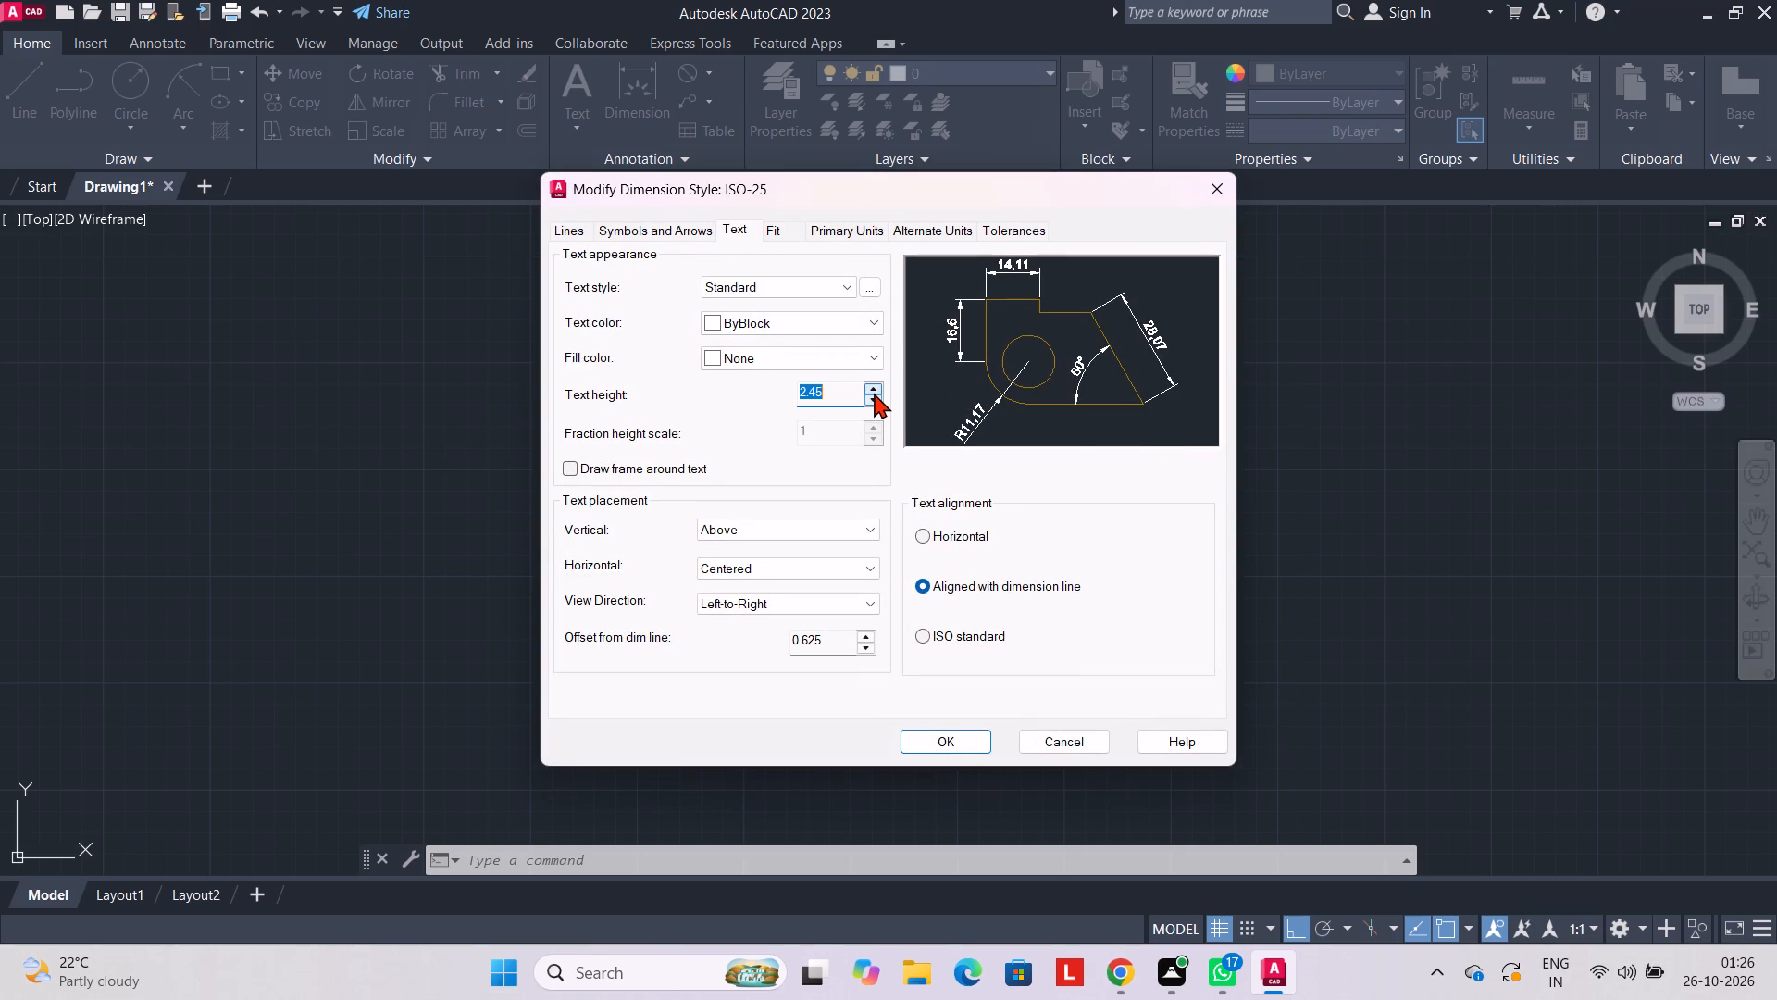
pyautogui.tripleClick(874, 389)
pyautogui.tripleClick(874, 389)
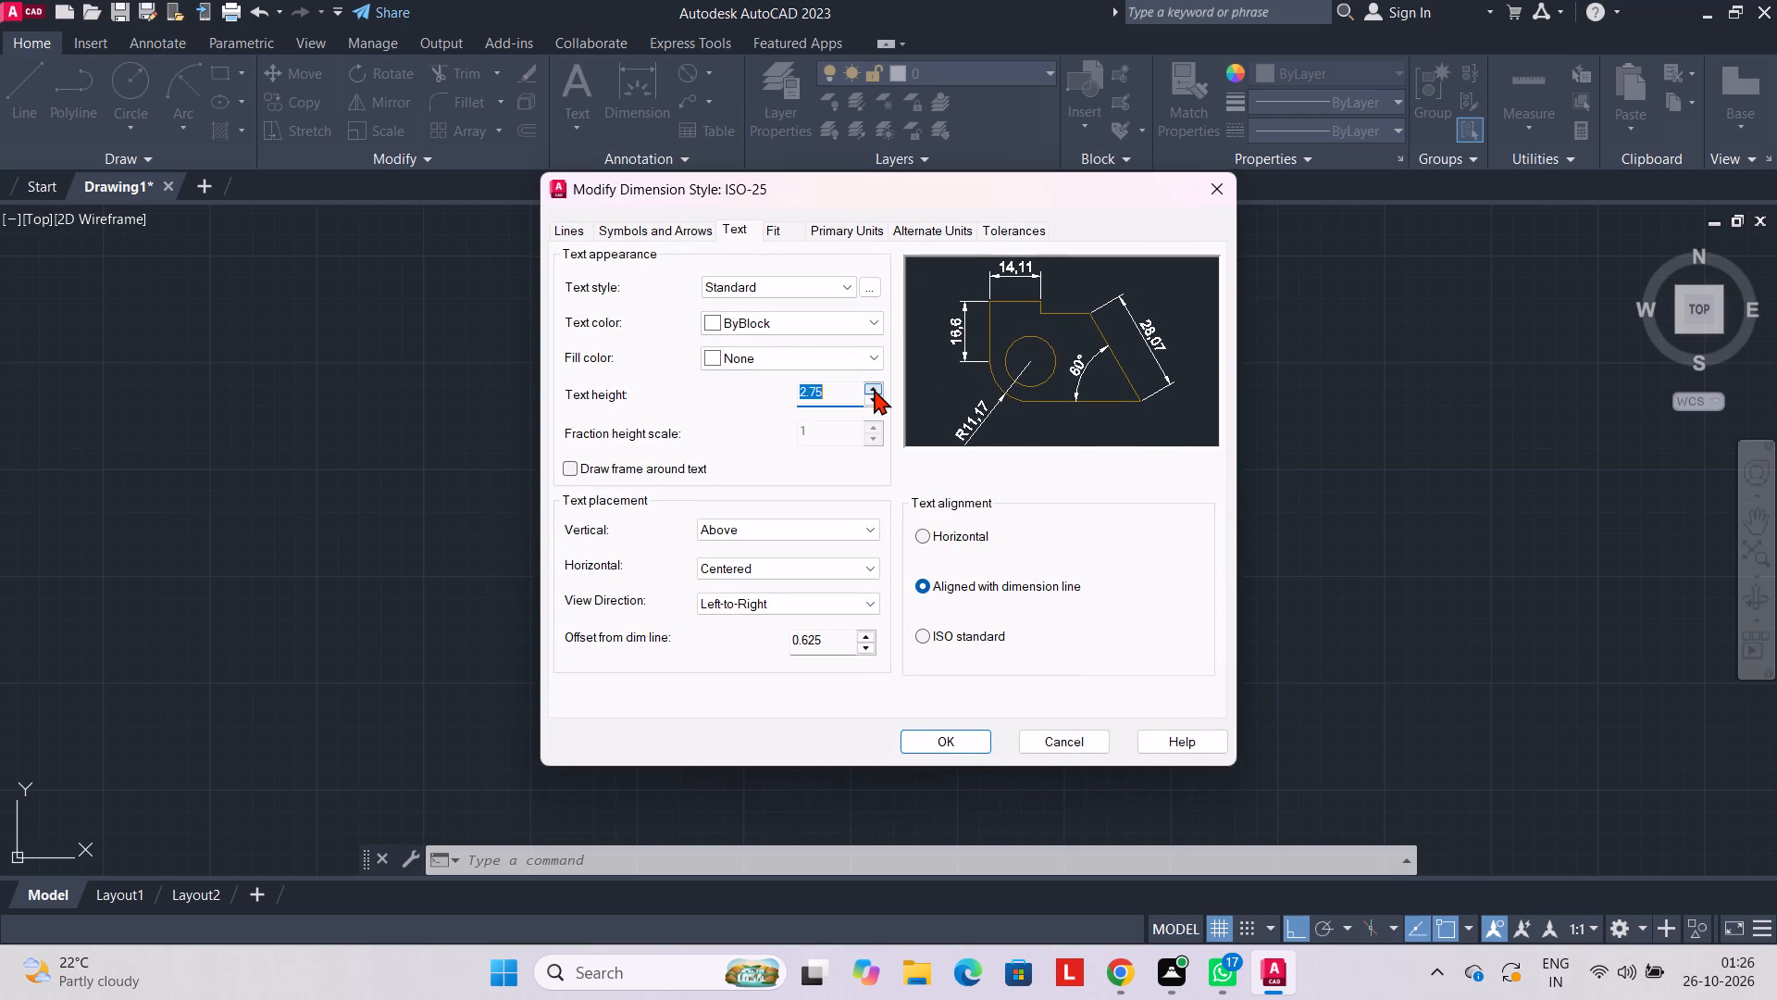
pyautogui.tripleClick(874, 389)
pyautogui.tripleClick(874, 389)
pyautogui.tripleClick(873, 387)
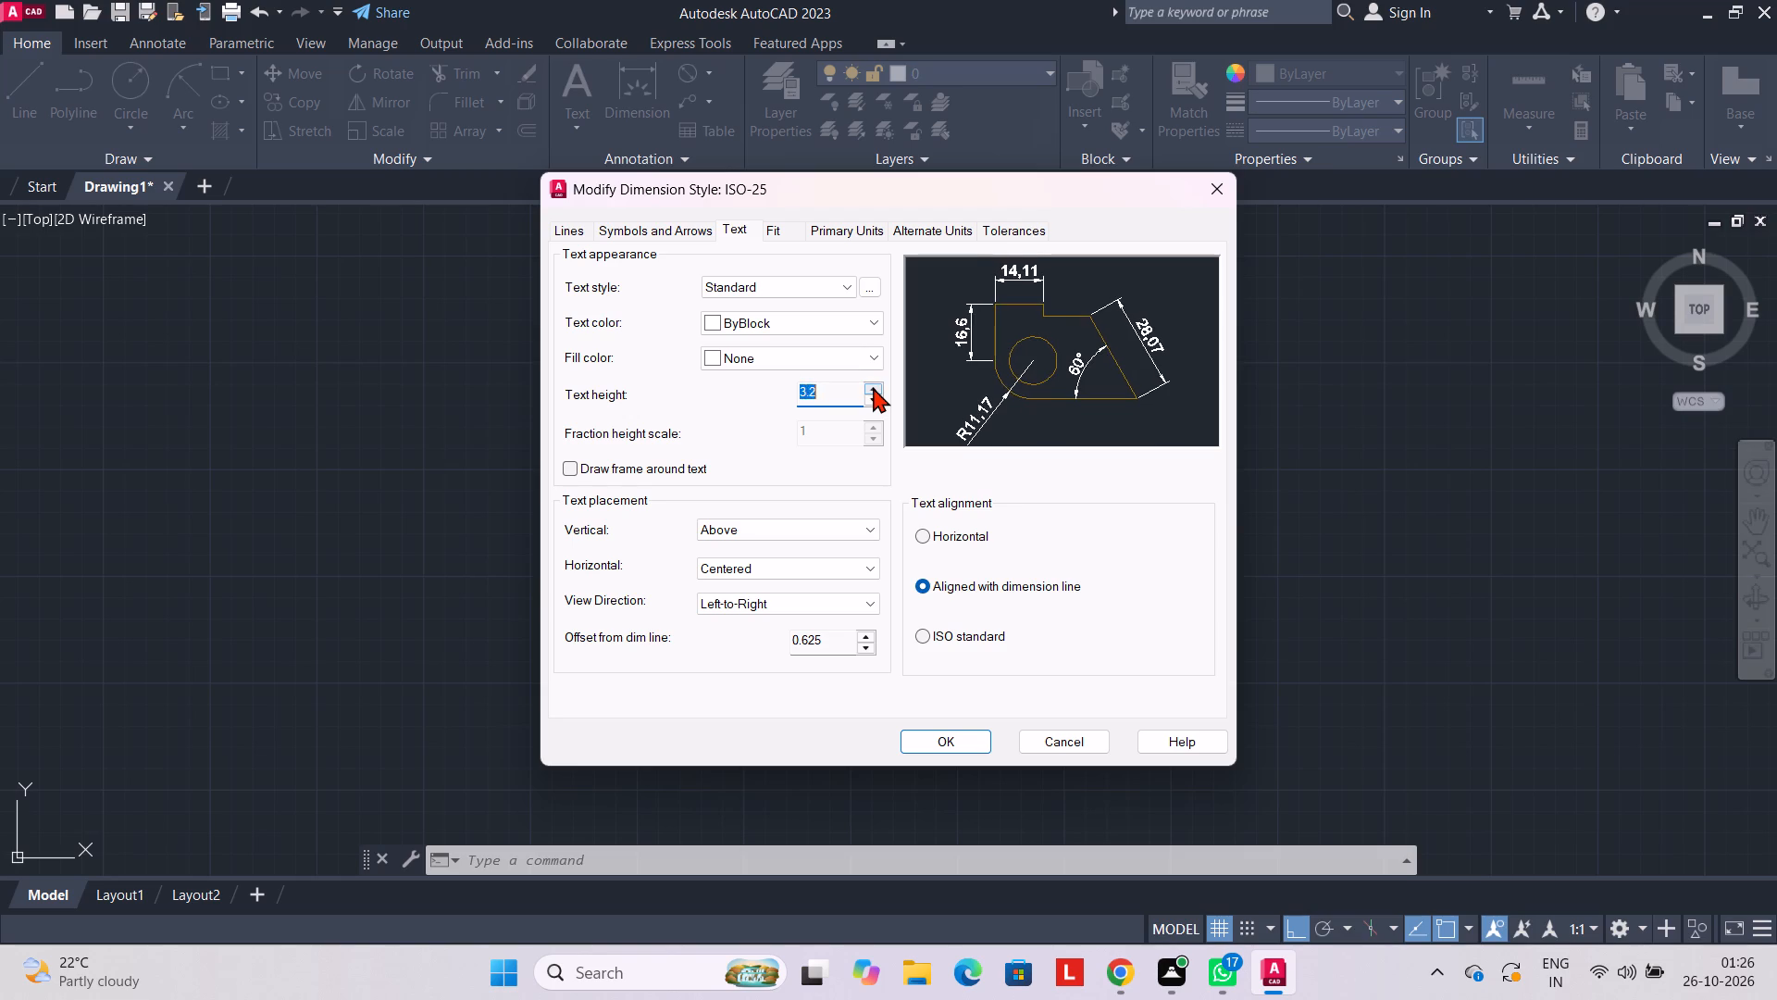
pyautogui.tripleClick(873, 387)
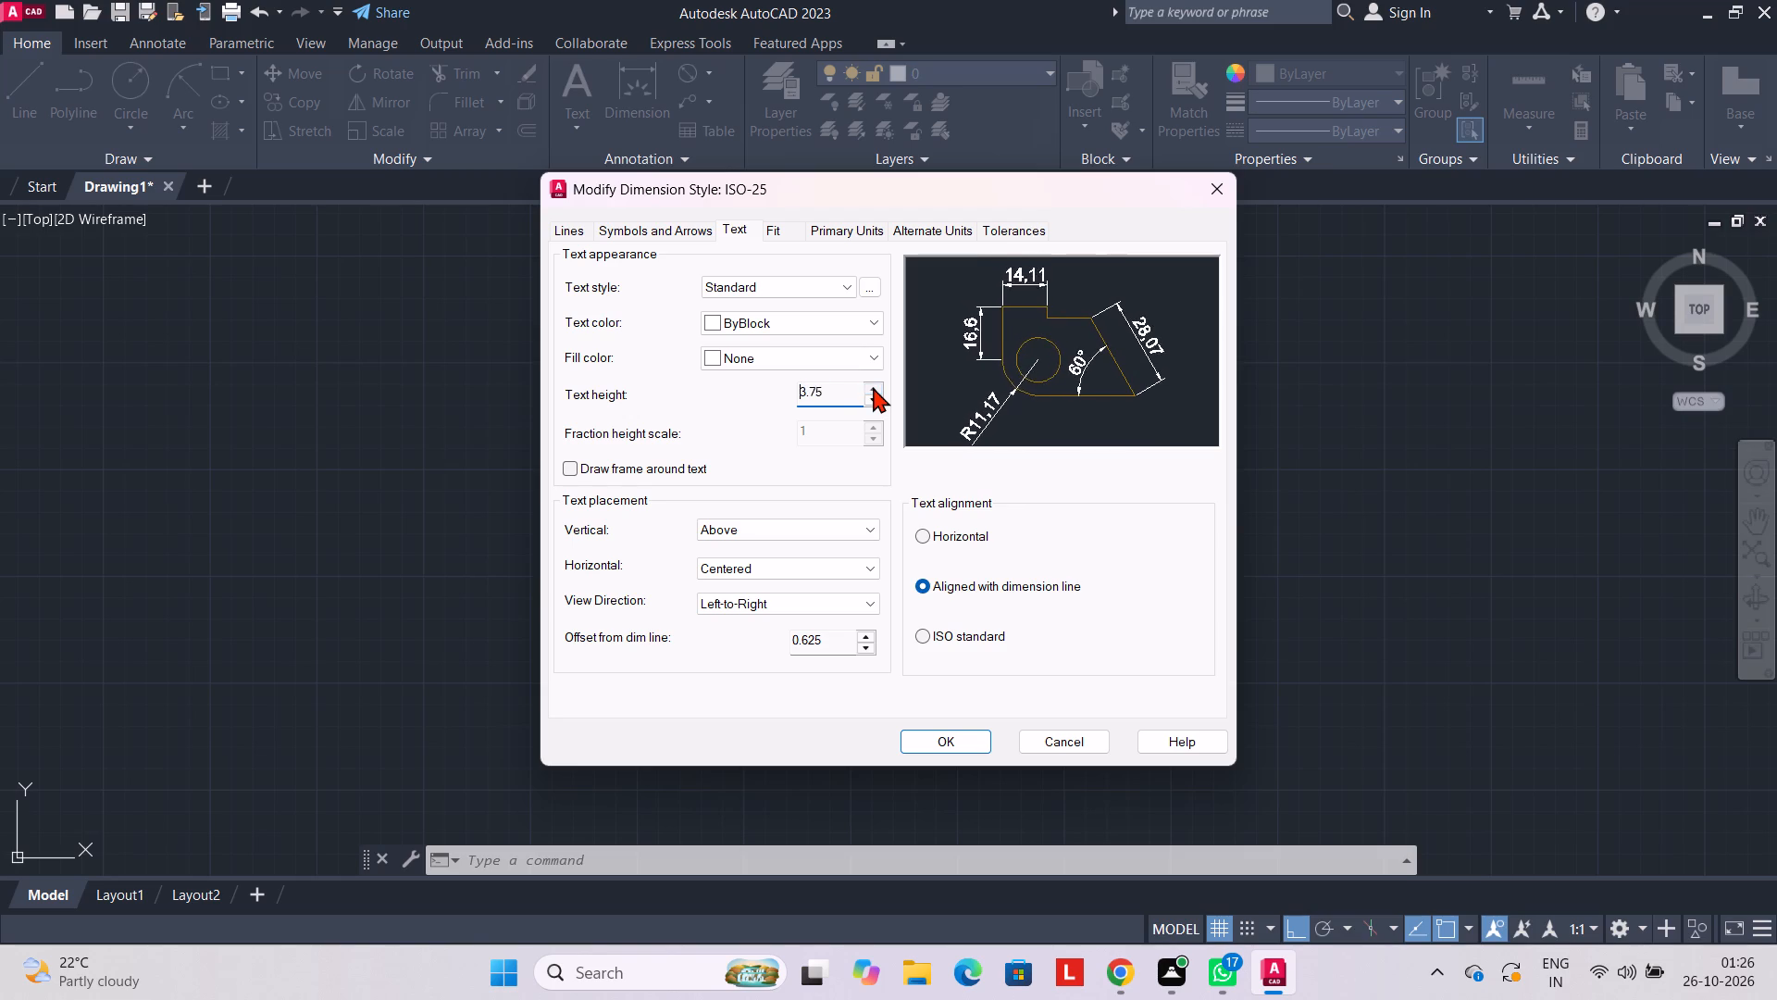
pyautogui.click(873, 387)
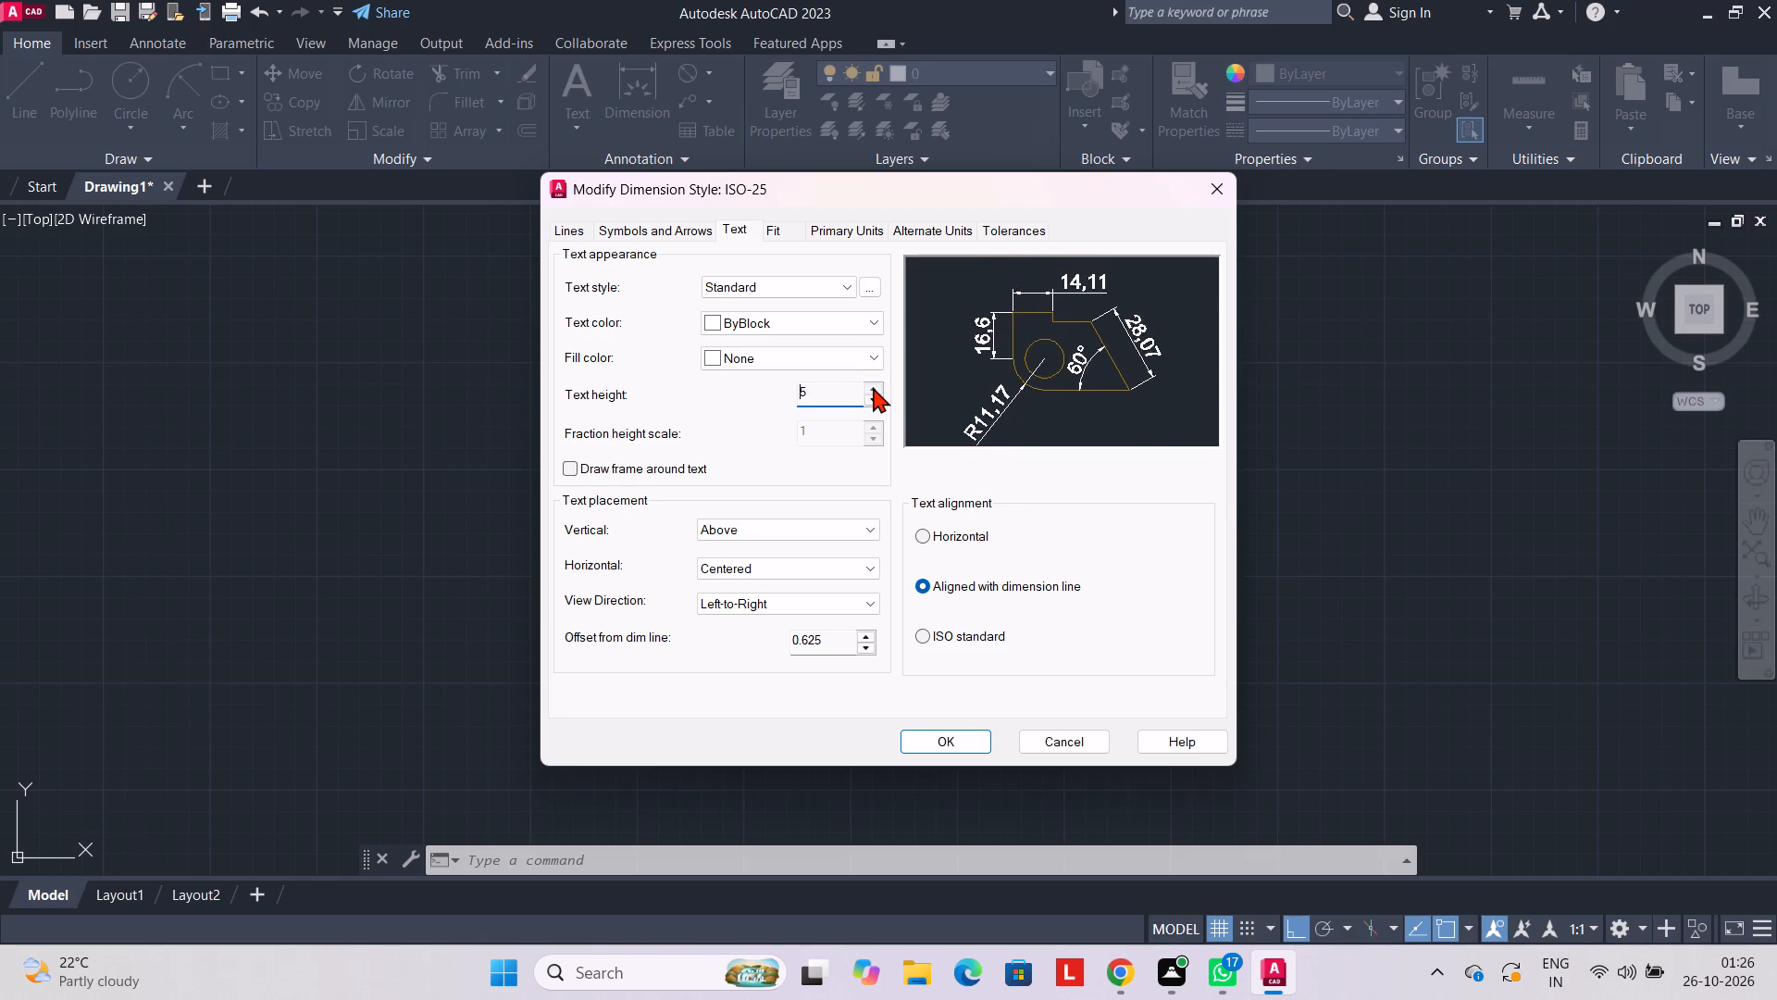
pyautogui.click(871, 397)
pyautogui.click(871, 397)
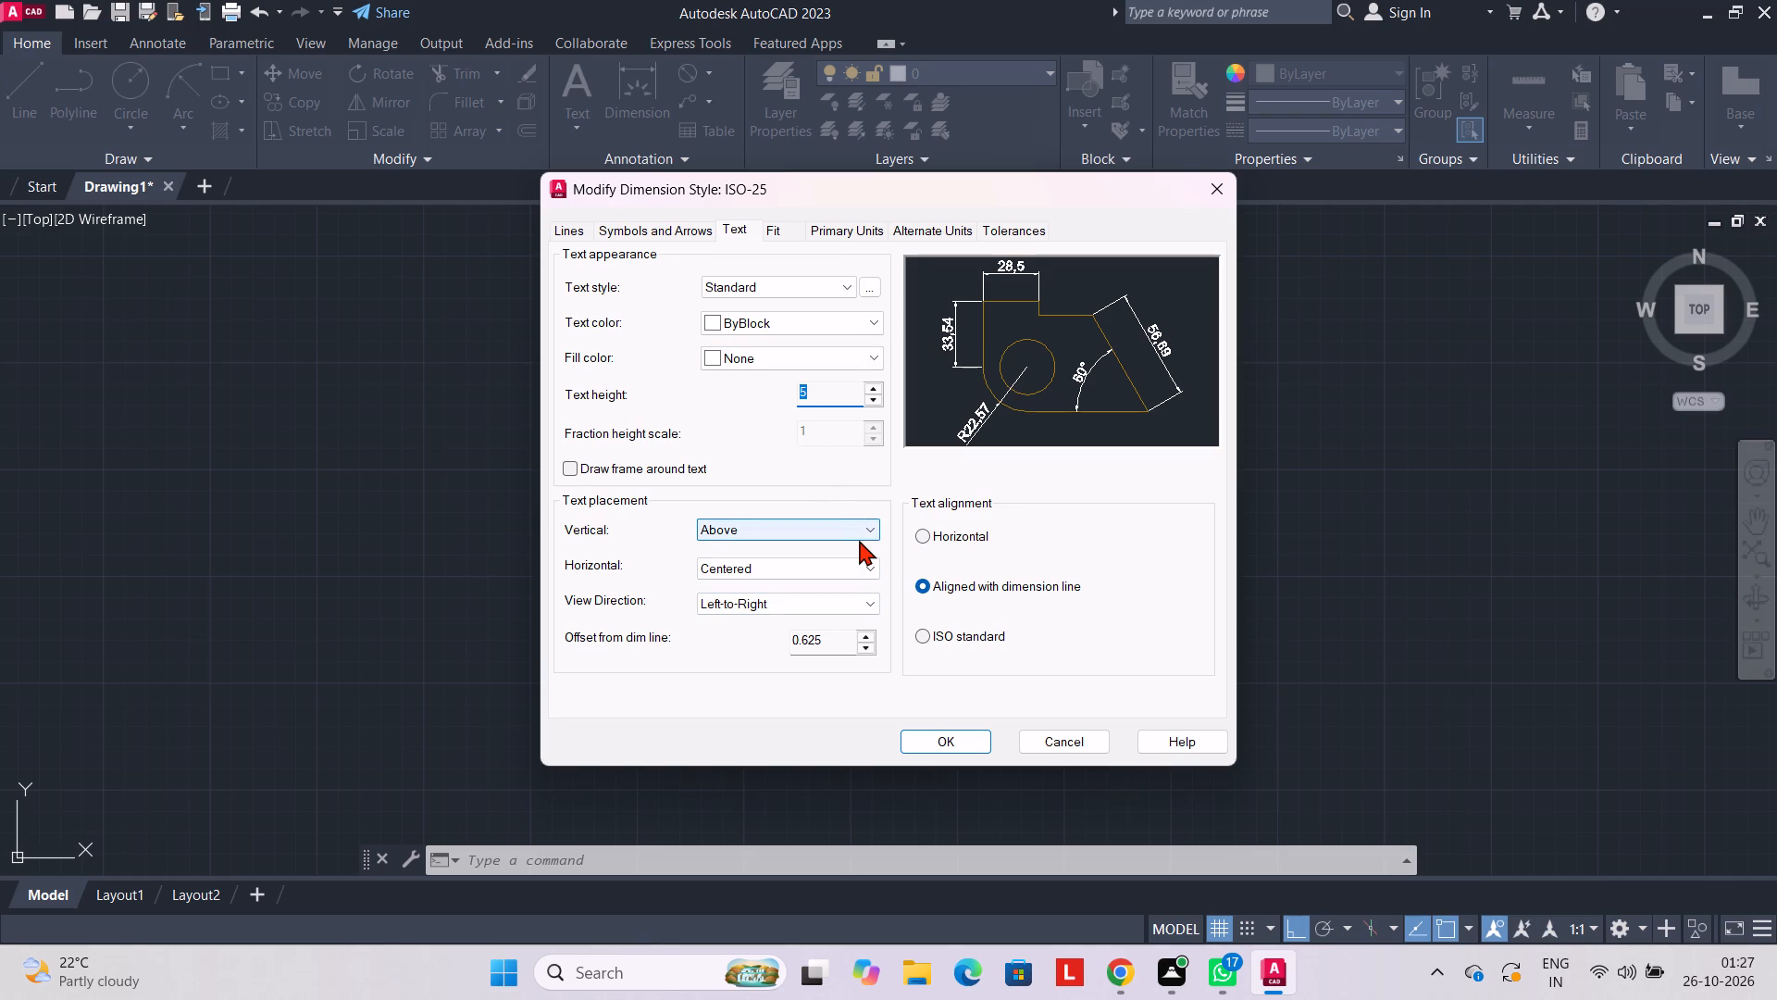
# Choose 0.00 as the linear precision in ISO-25's primary units, apply the style changes and set the style current.
pyautogui.click(842, 231)
pyautogui.click(847, 304)
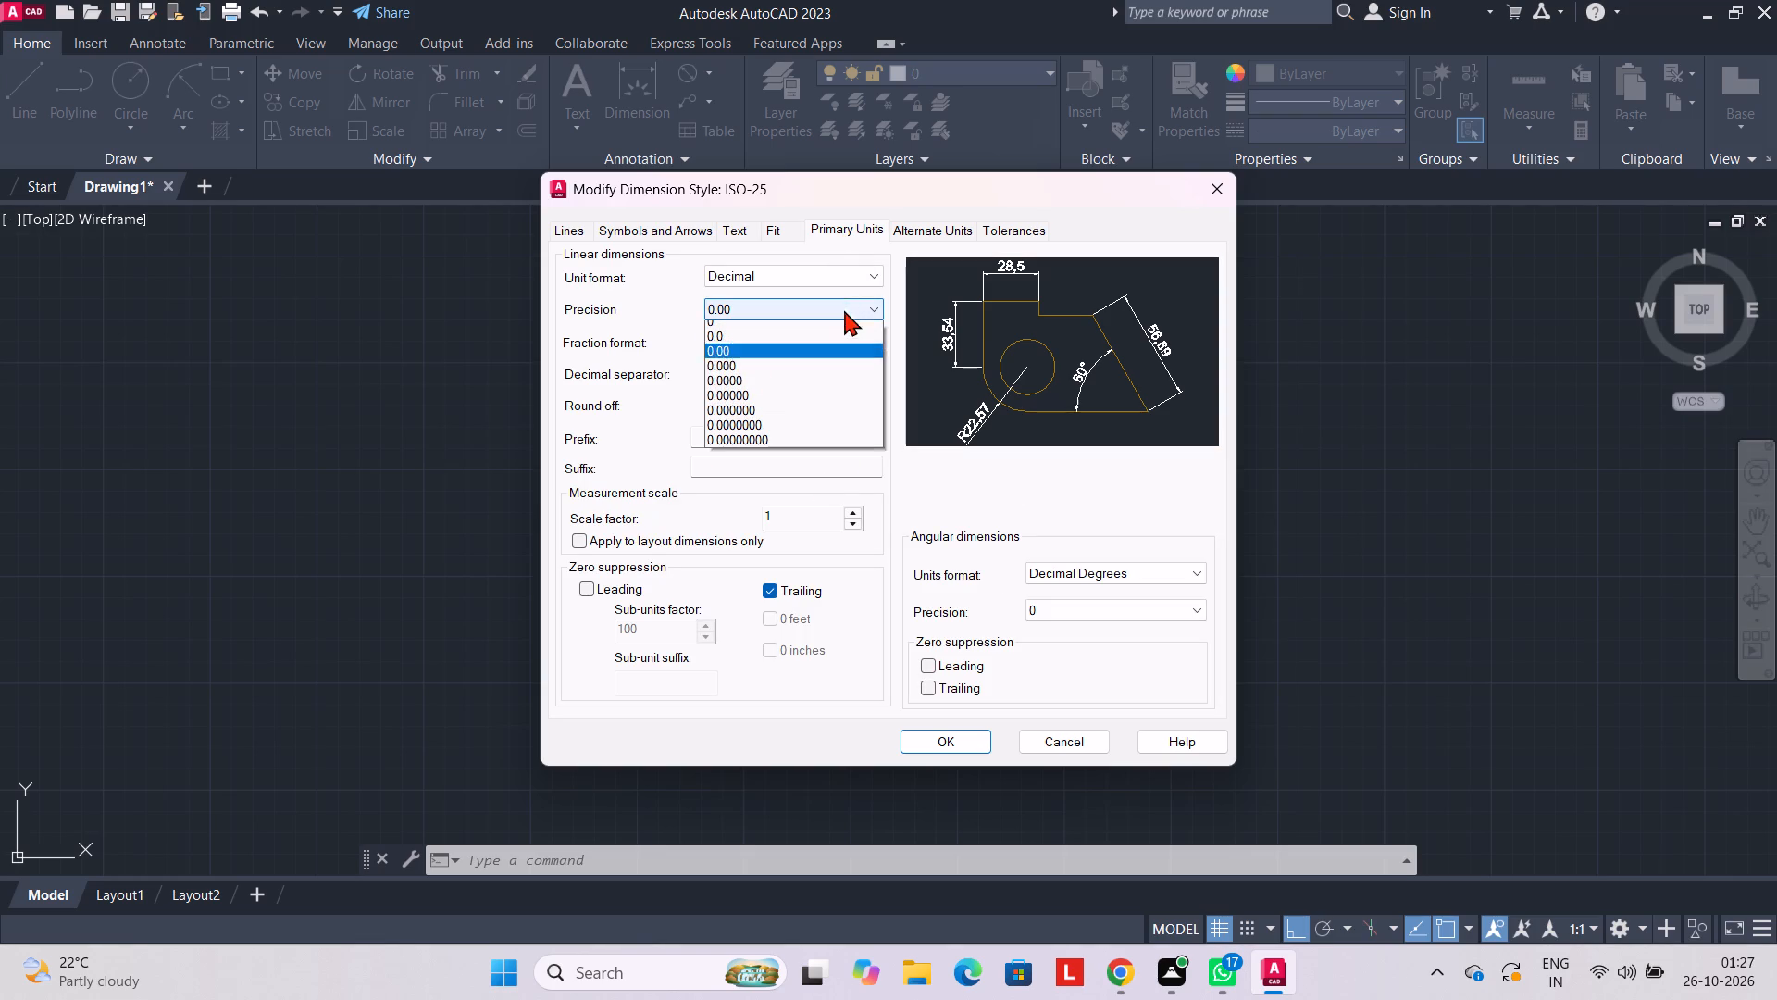
pyautogui.click(792, 358)
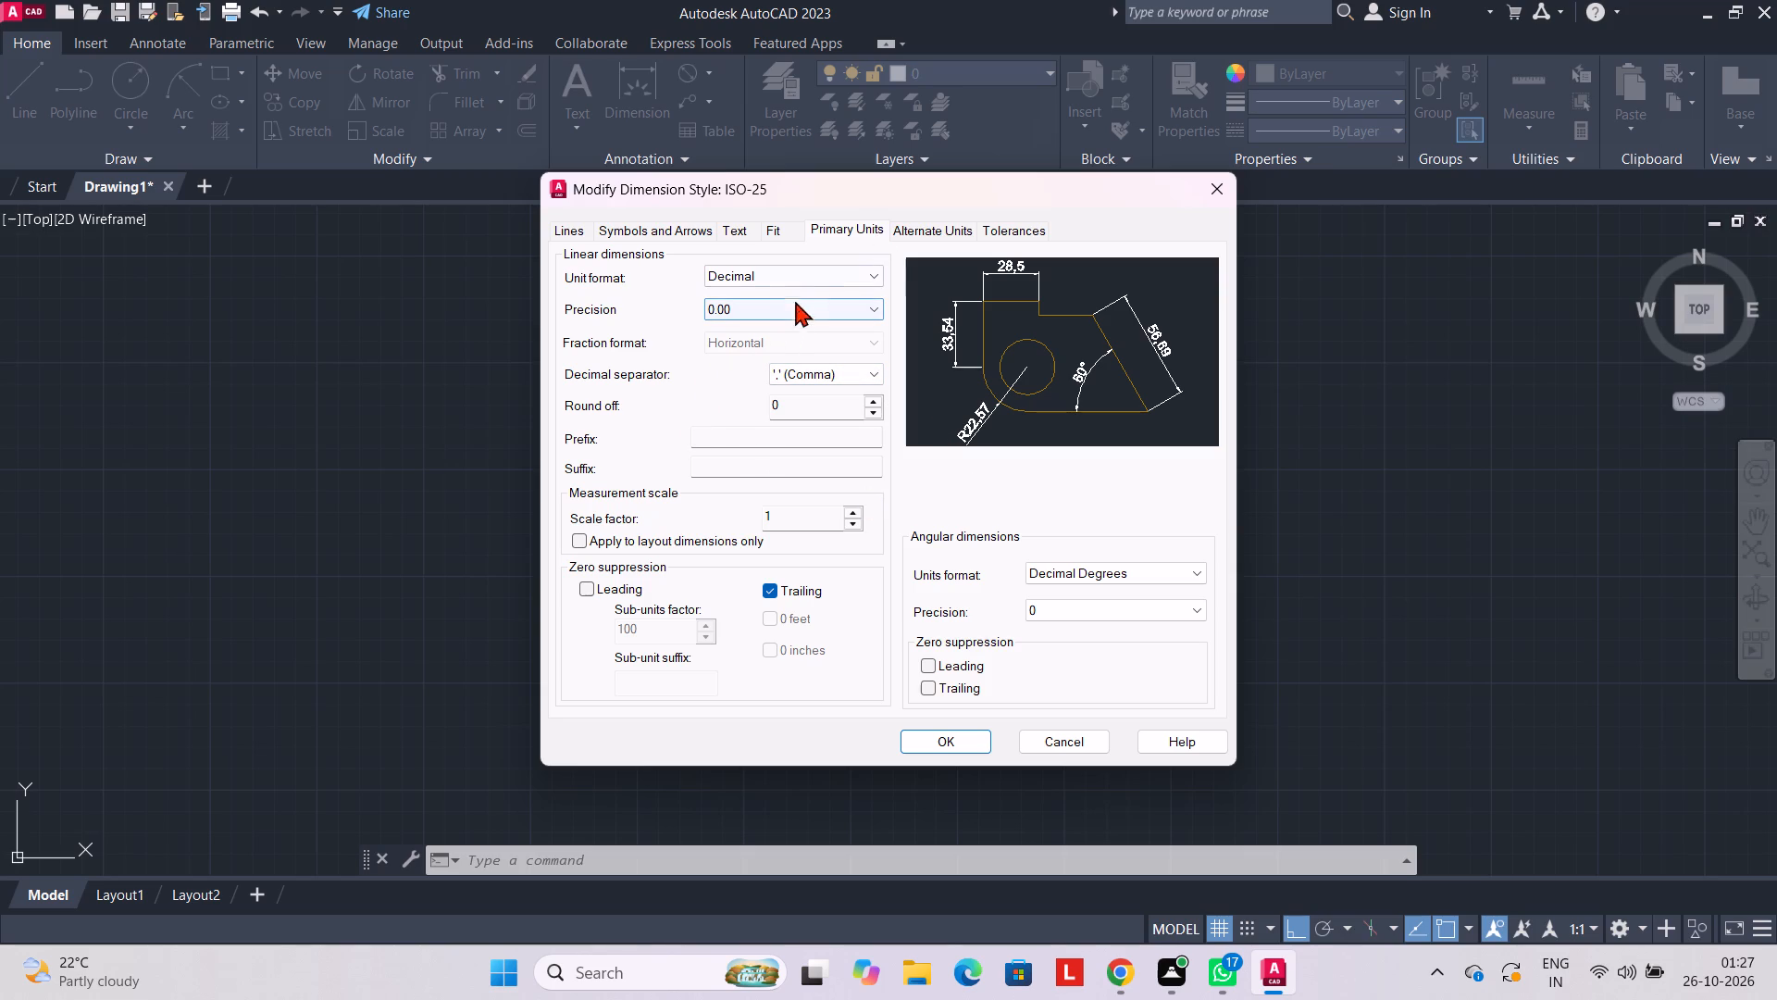
pyautogui.click(730, 224)
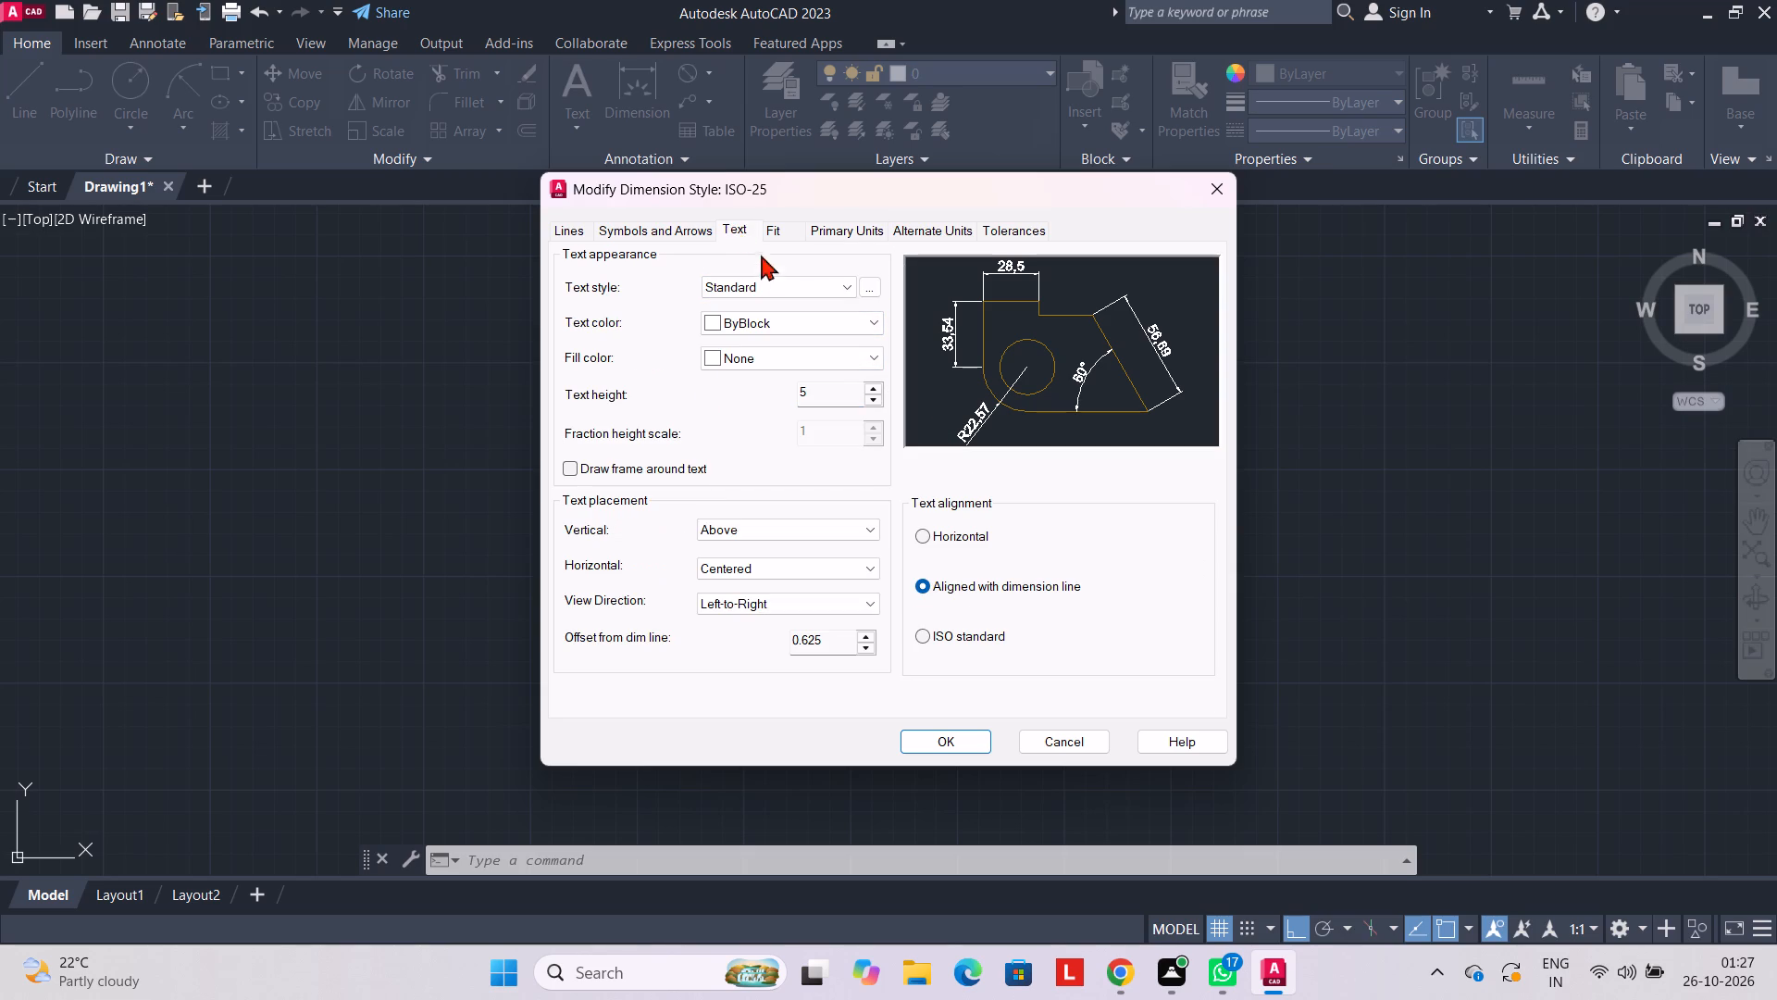
pyautogui.click(853, 226)
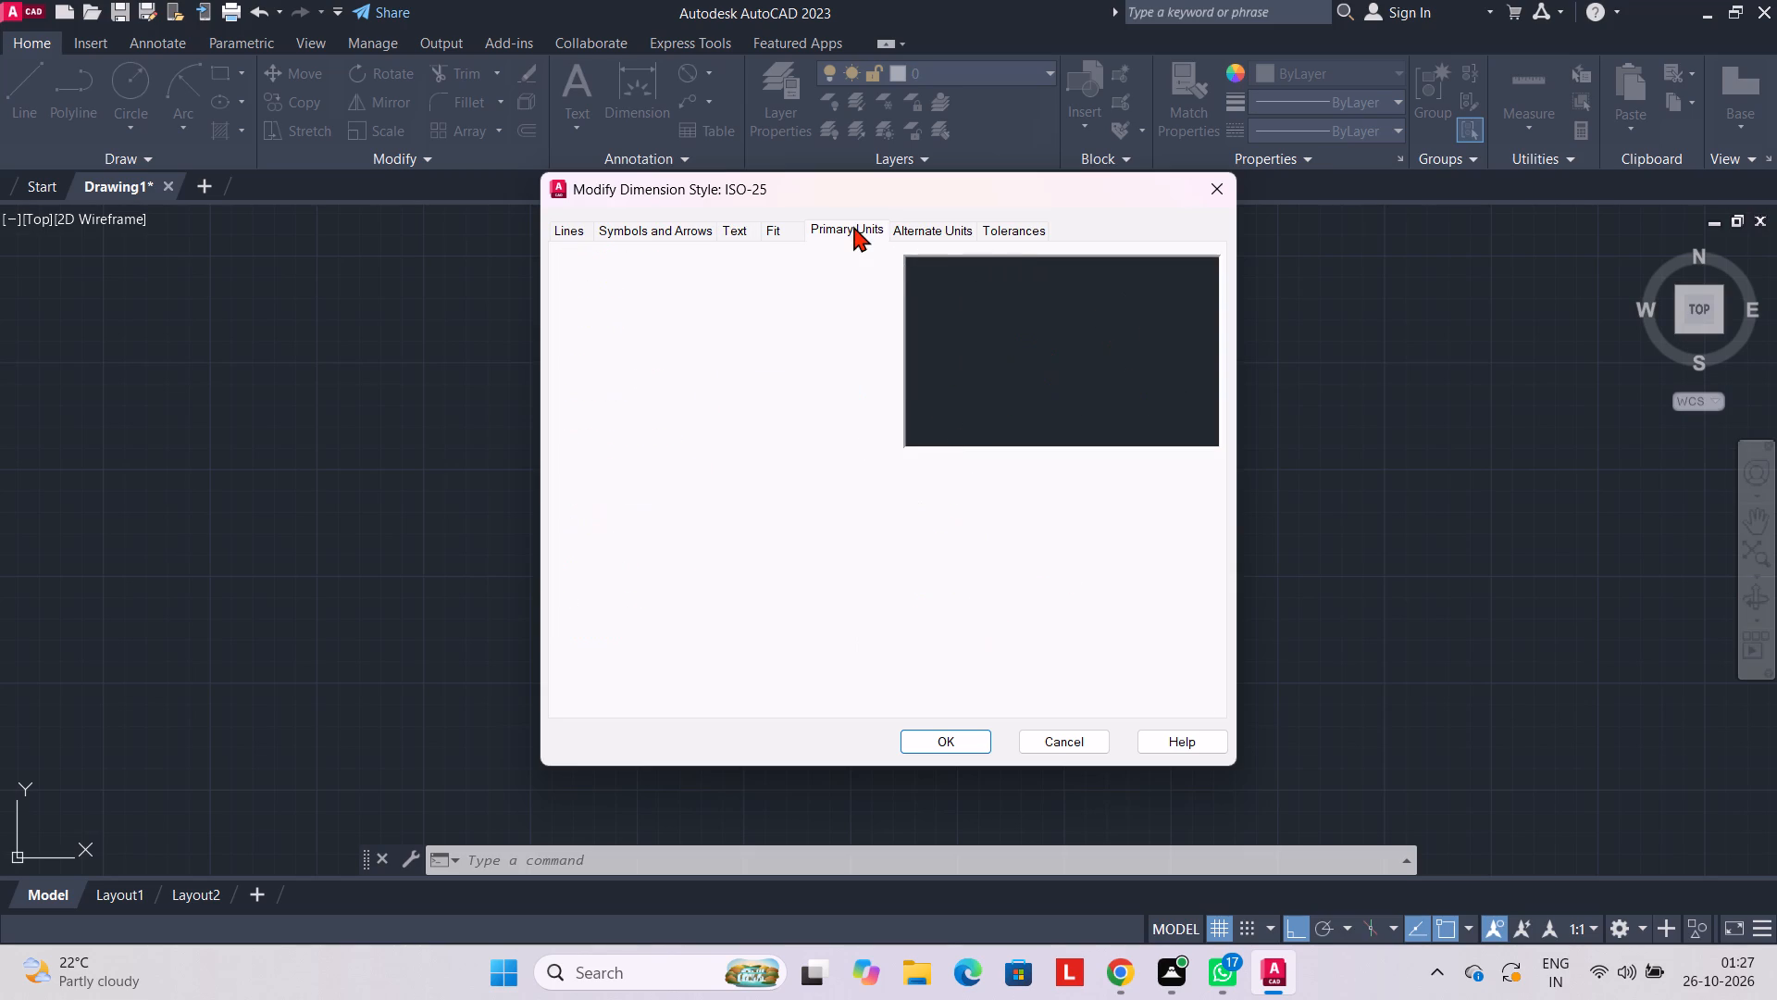
pyautogui.click(770, 235)
pyautogui.click(738, 231)
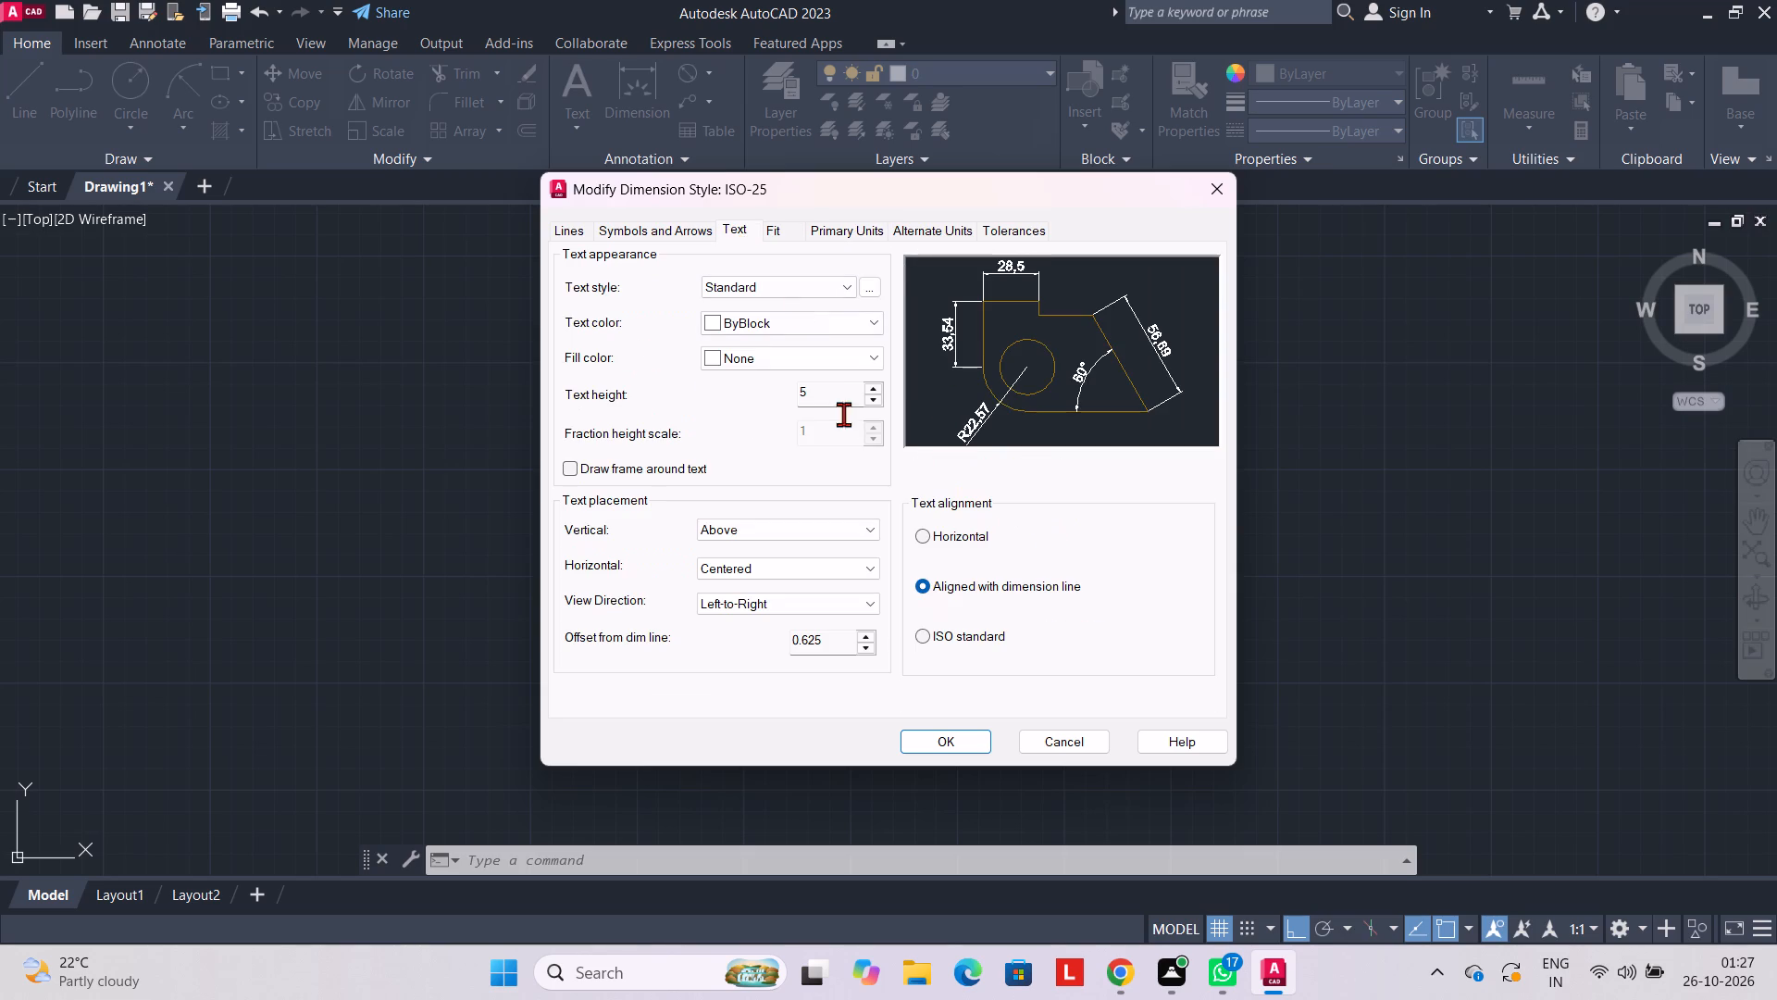
pyautogui.click(937, 734)
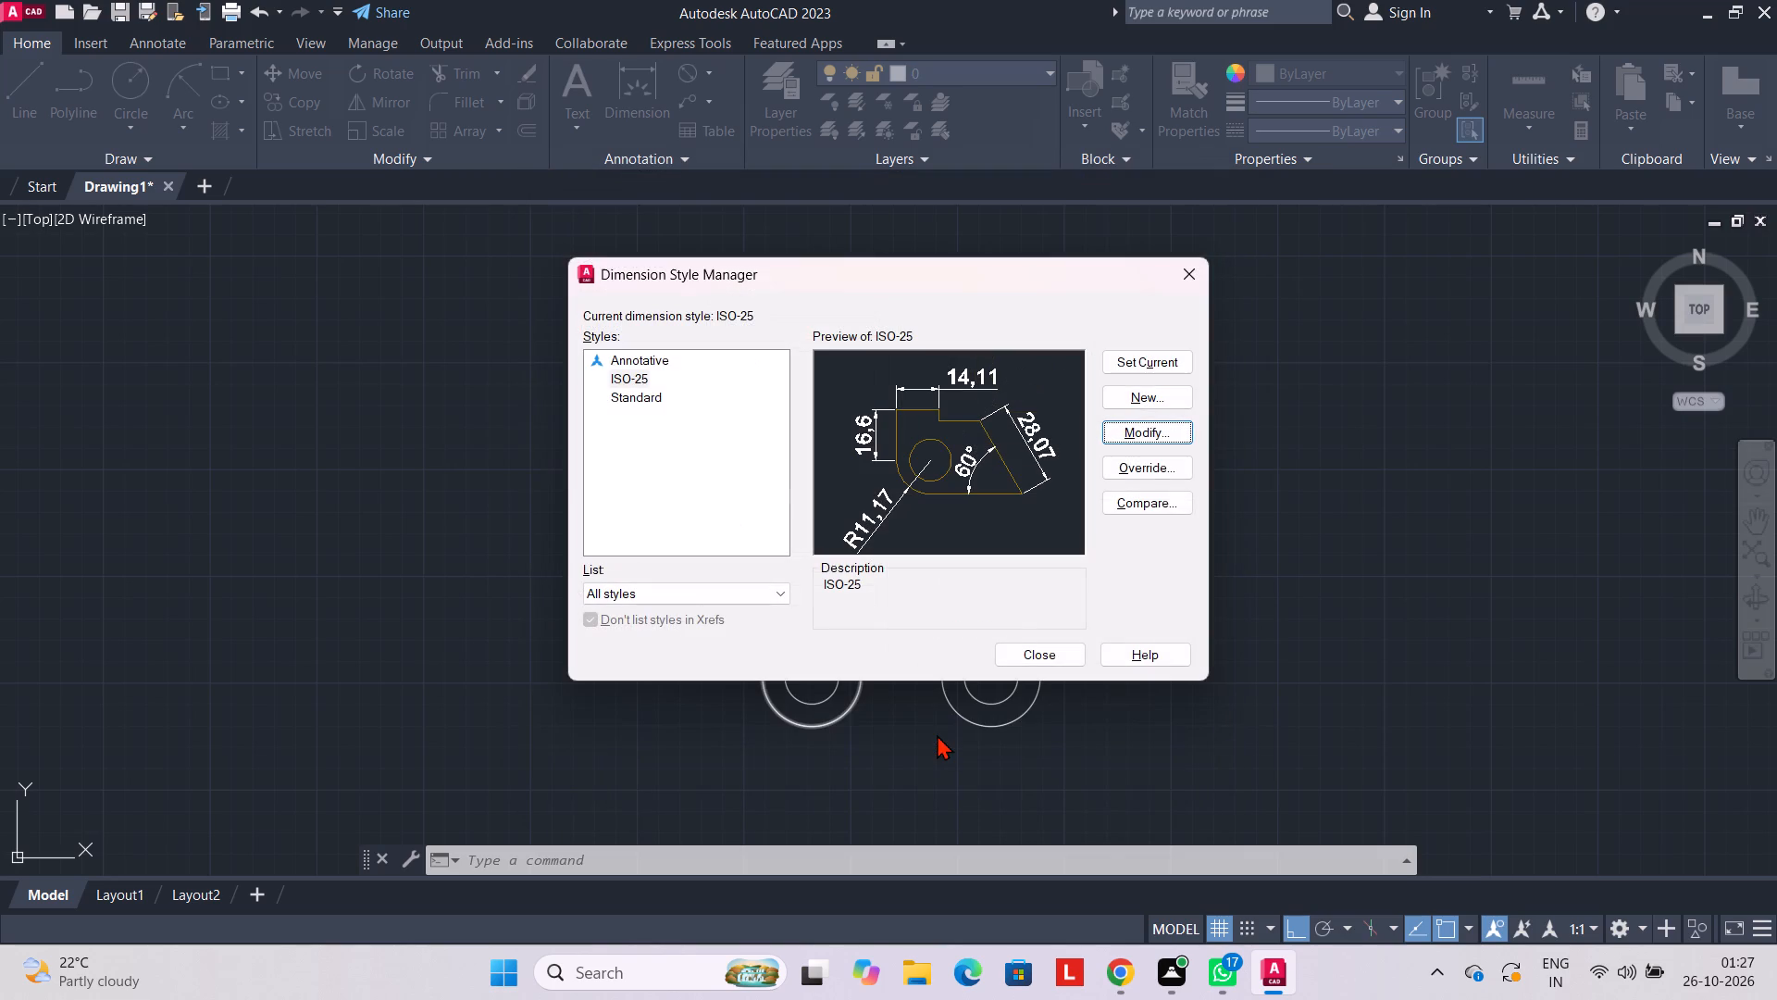
pyautogui.click(1134, 363)
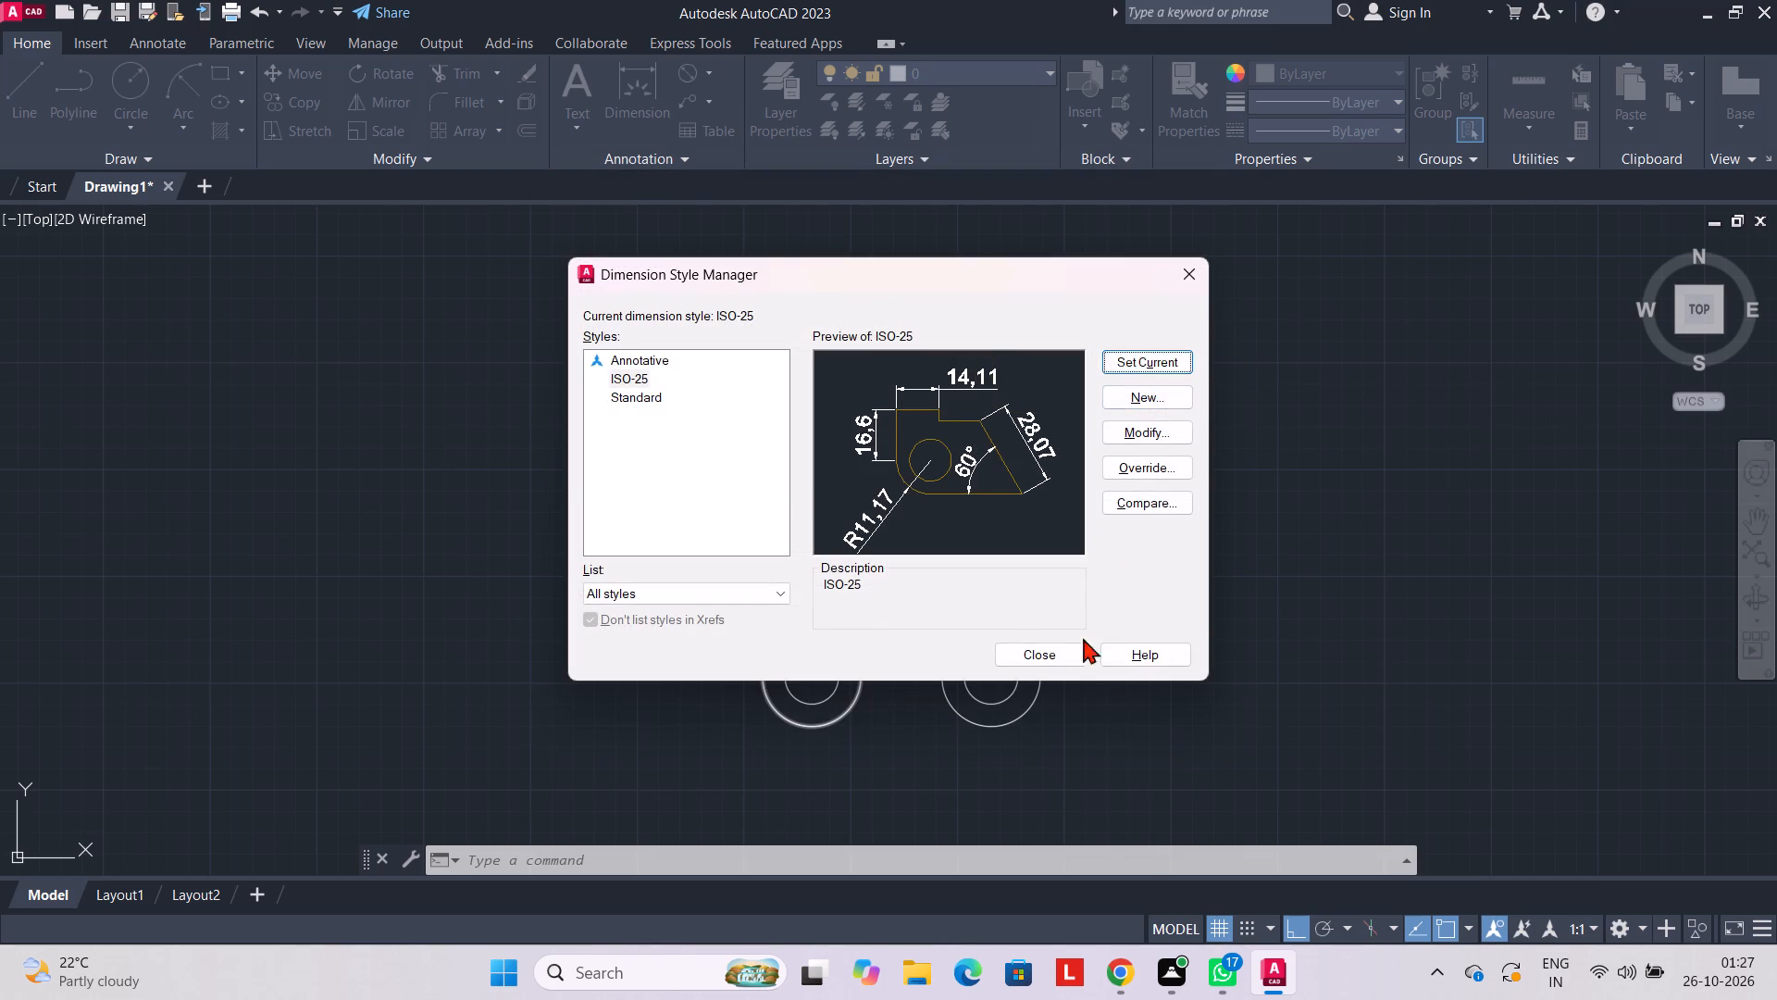
pyautogui.click(1061, 653)
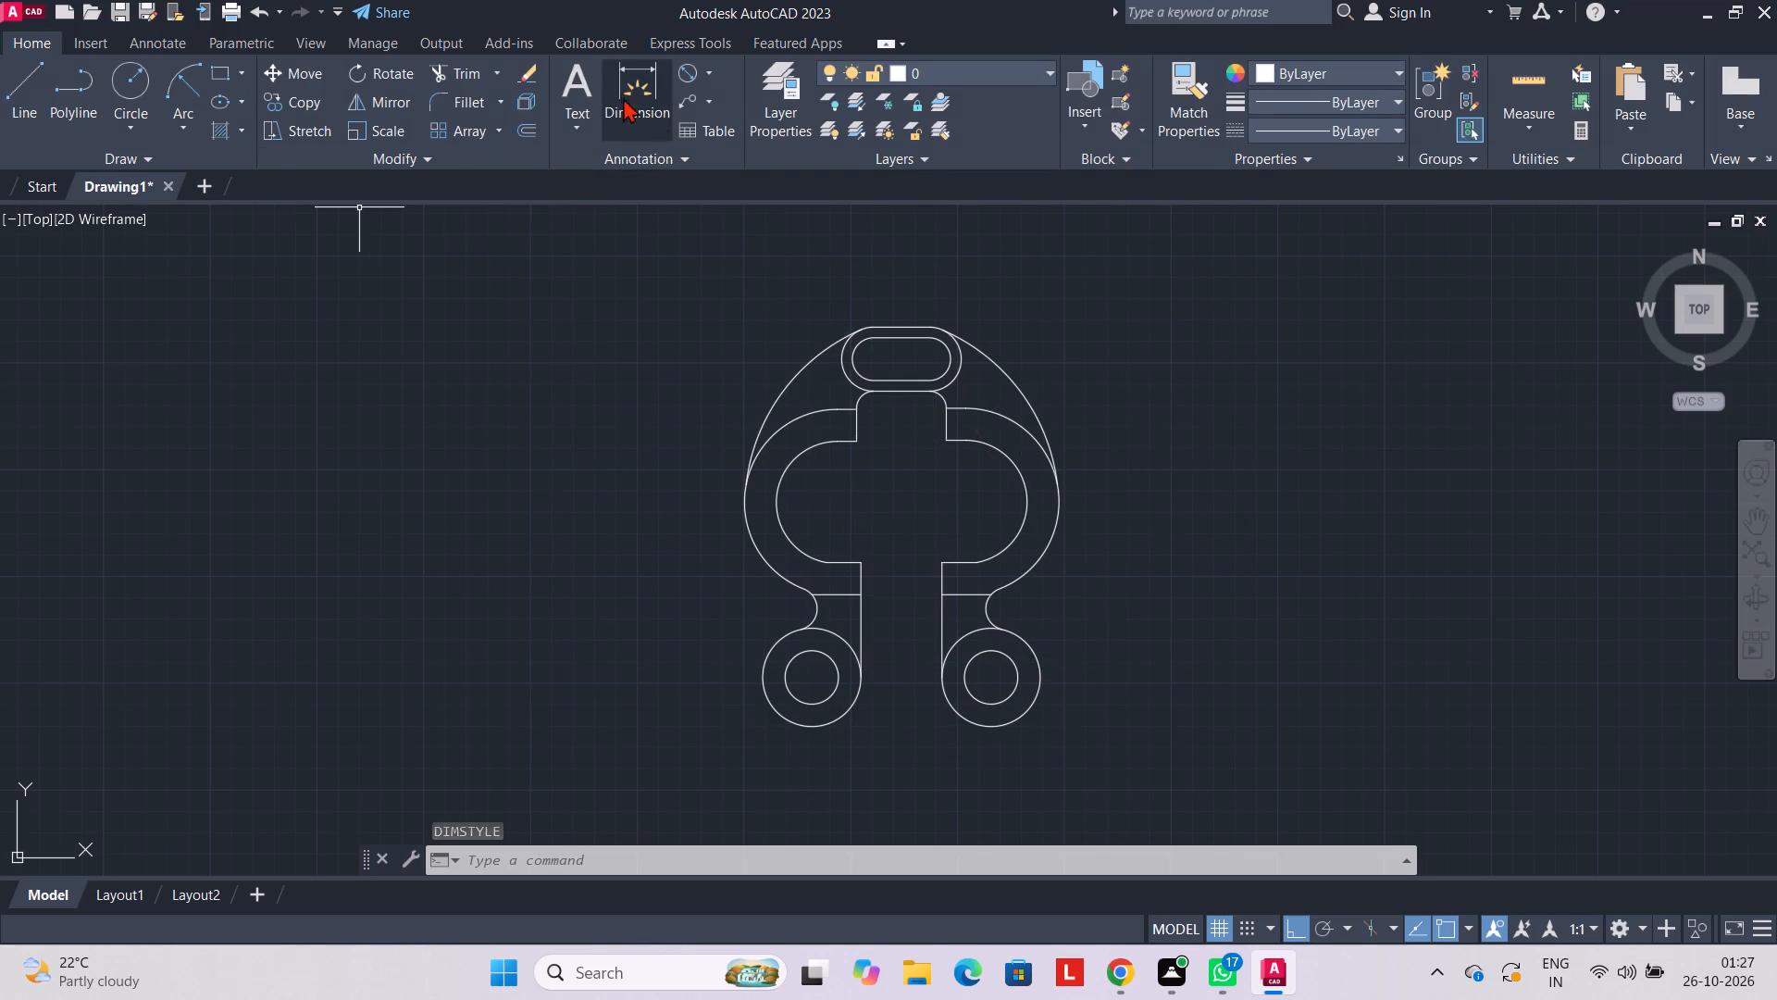
# Dimension the vertical distance from the lower right circles' centre up to about the side curves' centre level, placing it right of the figure.
pyautogui.click(622, 70)
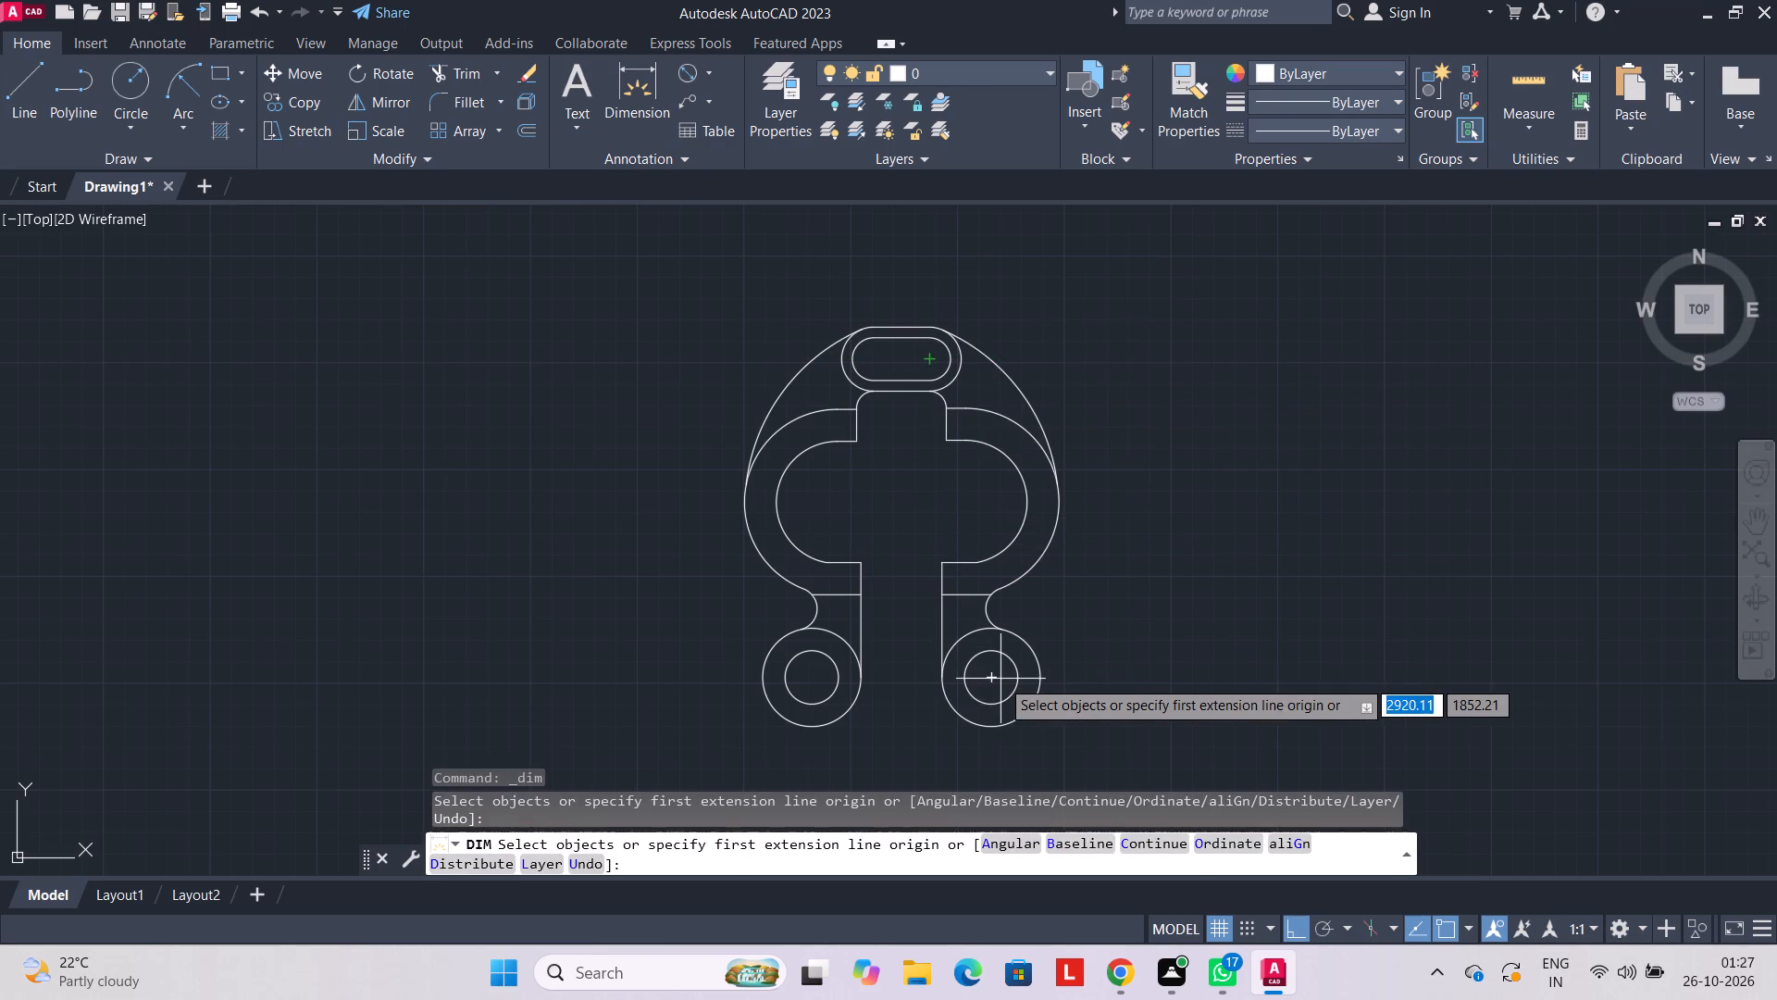
pyautogui.moveTo(991, 680); pyautogui.dragTo(990, 671)
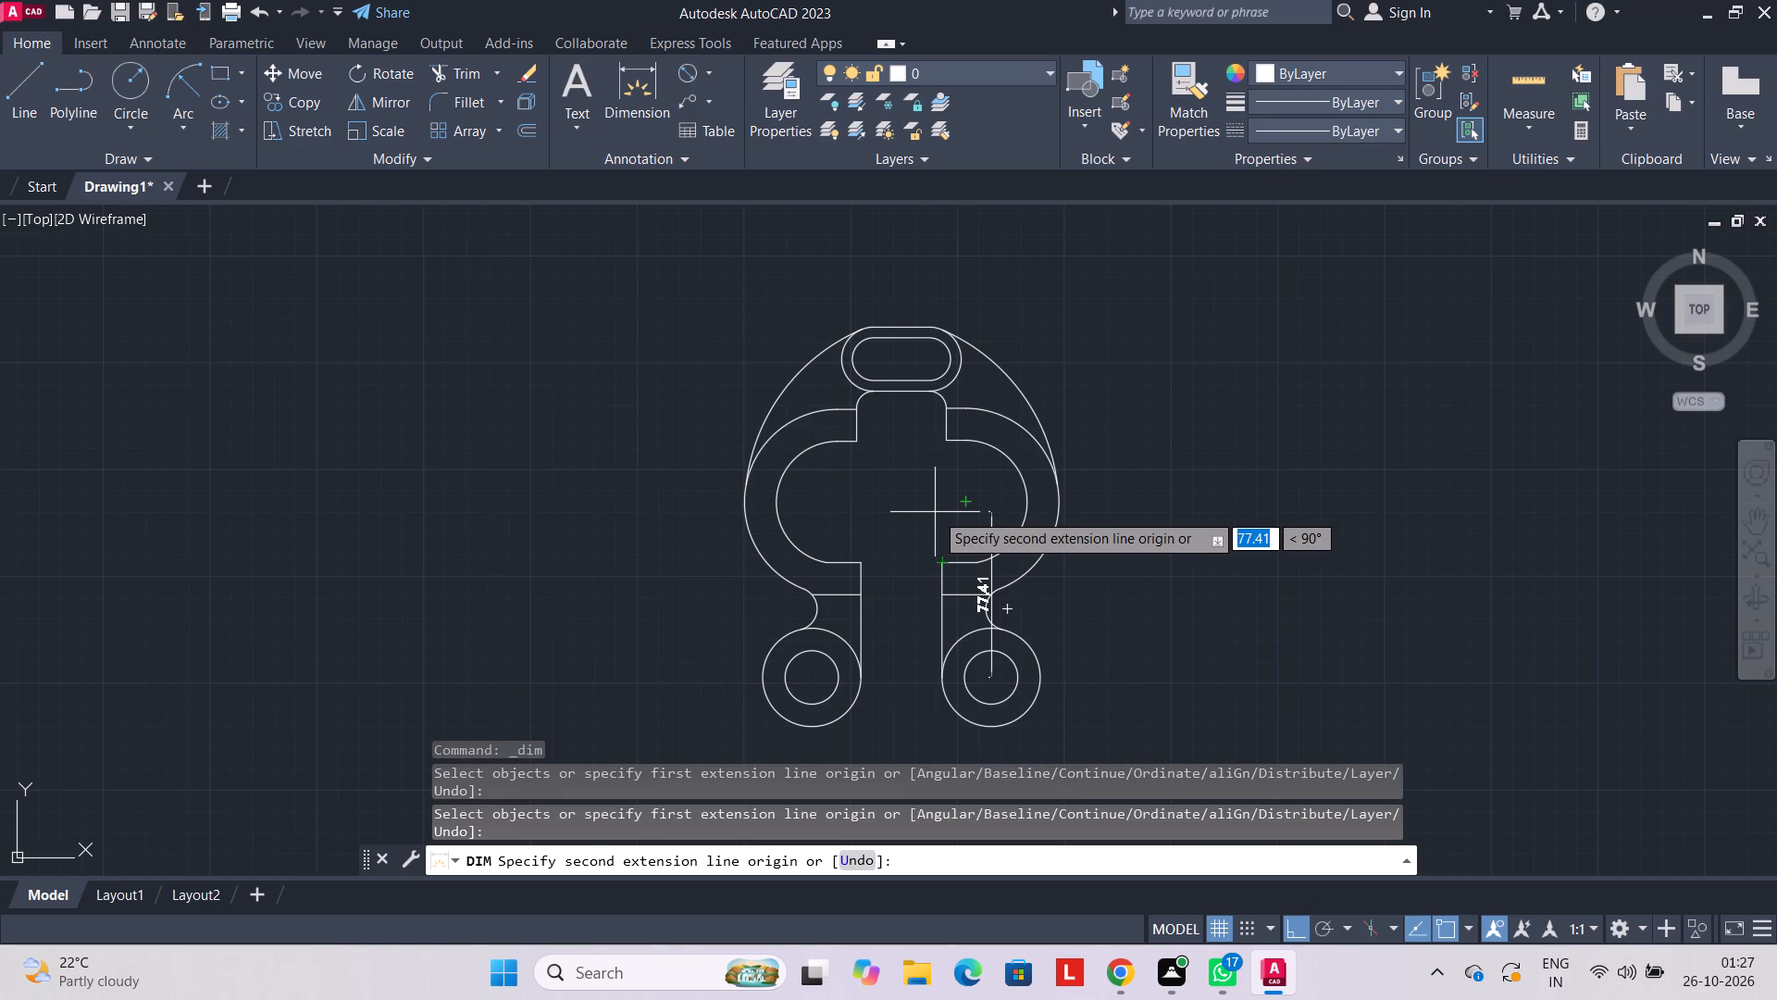
pyautogui.click(935, 512)
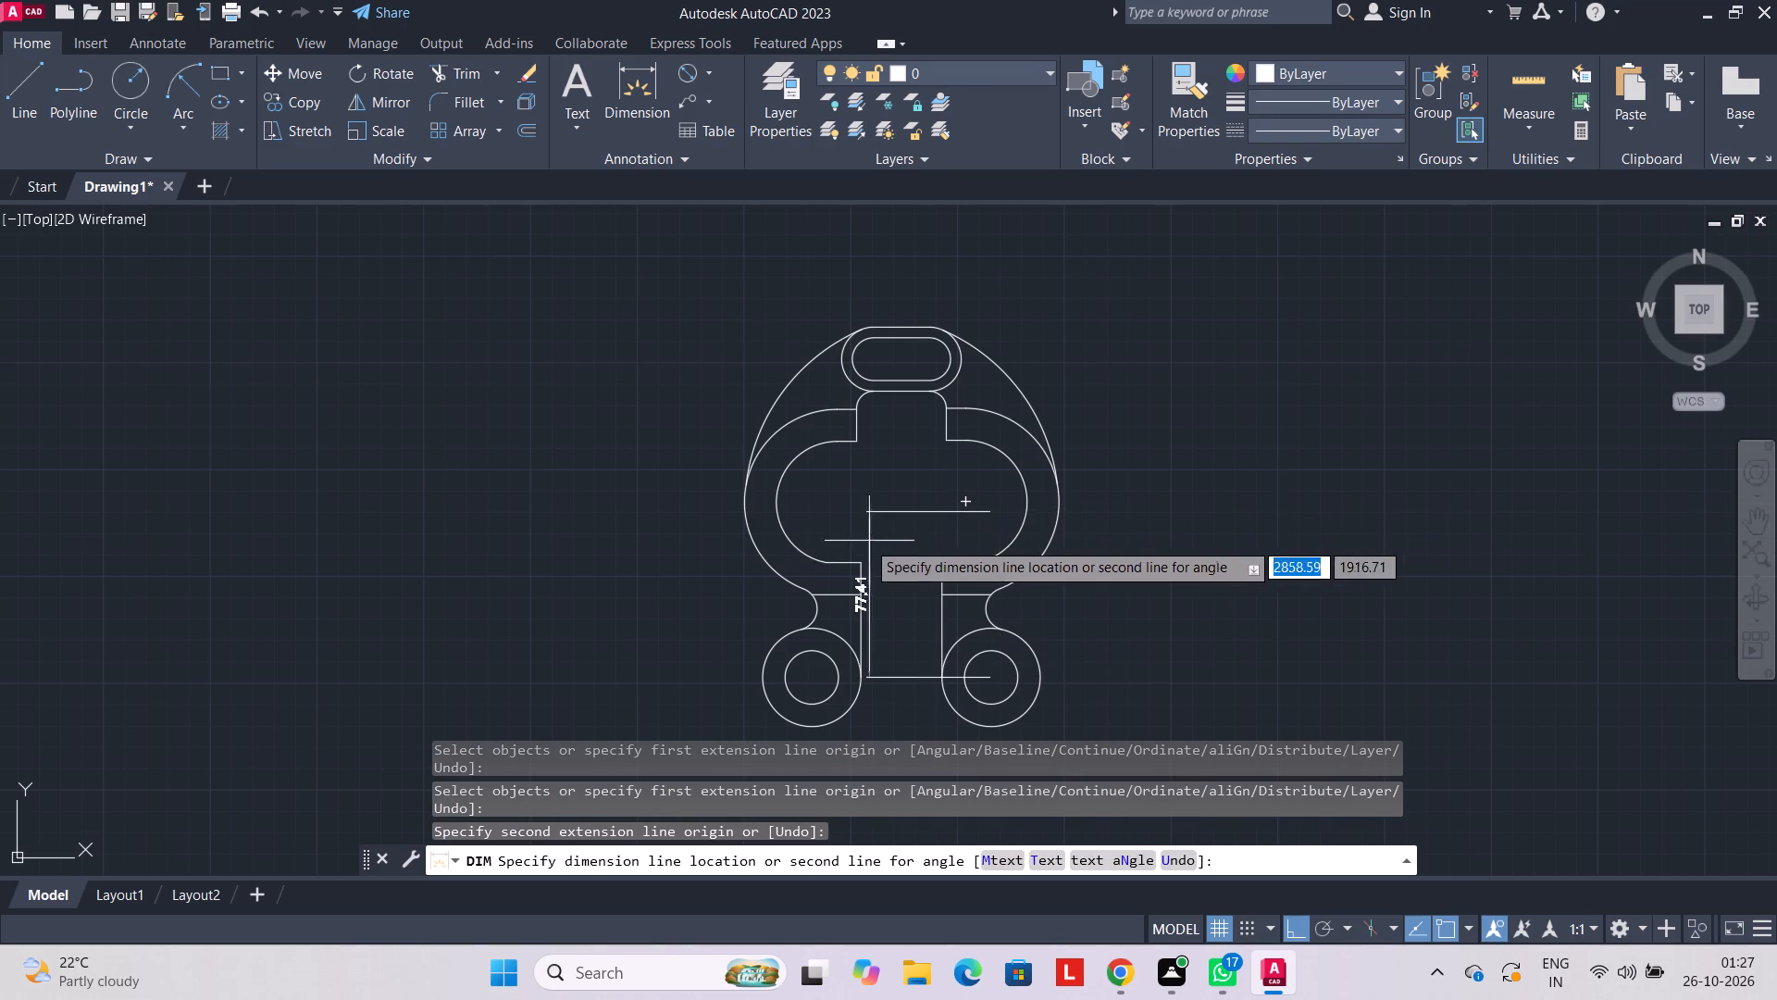
pyautogui.click(1206, 520)
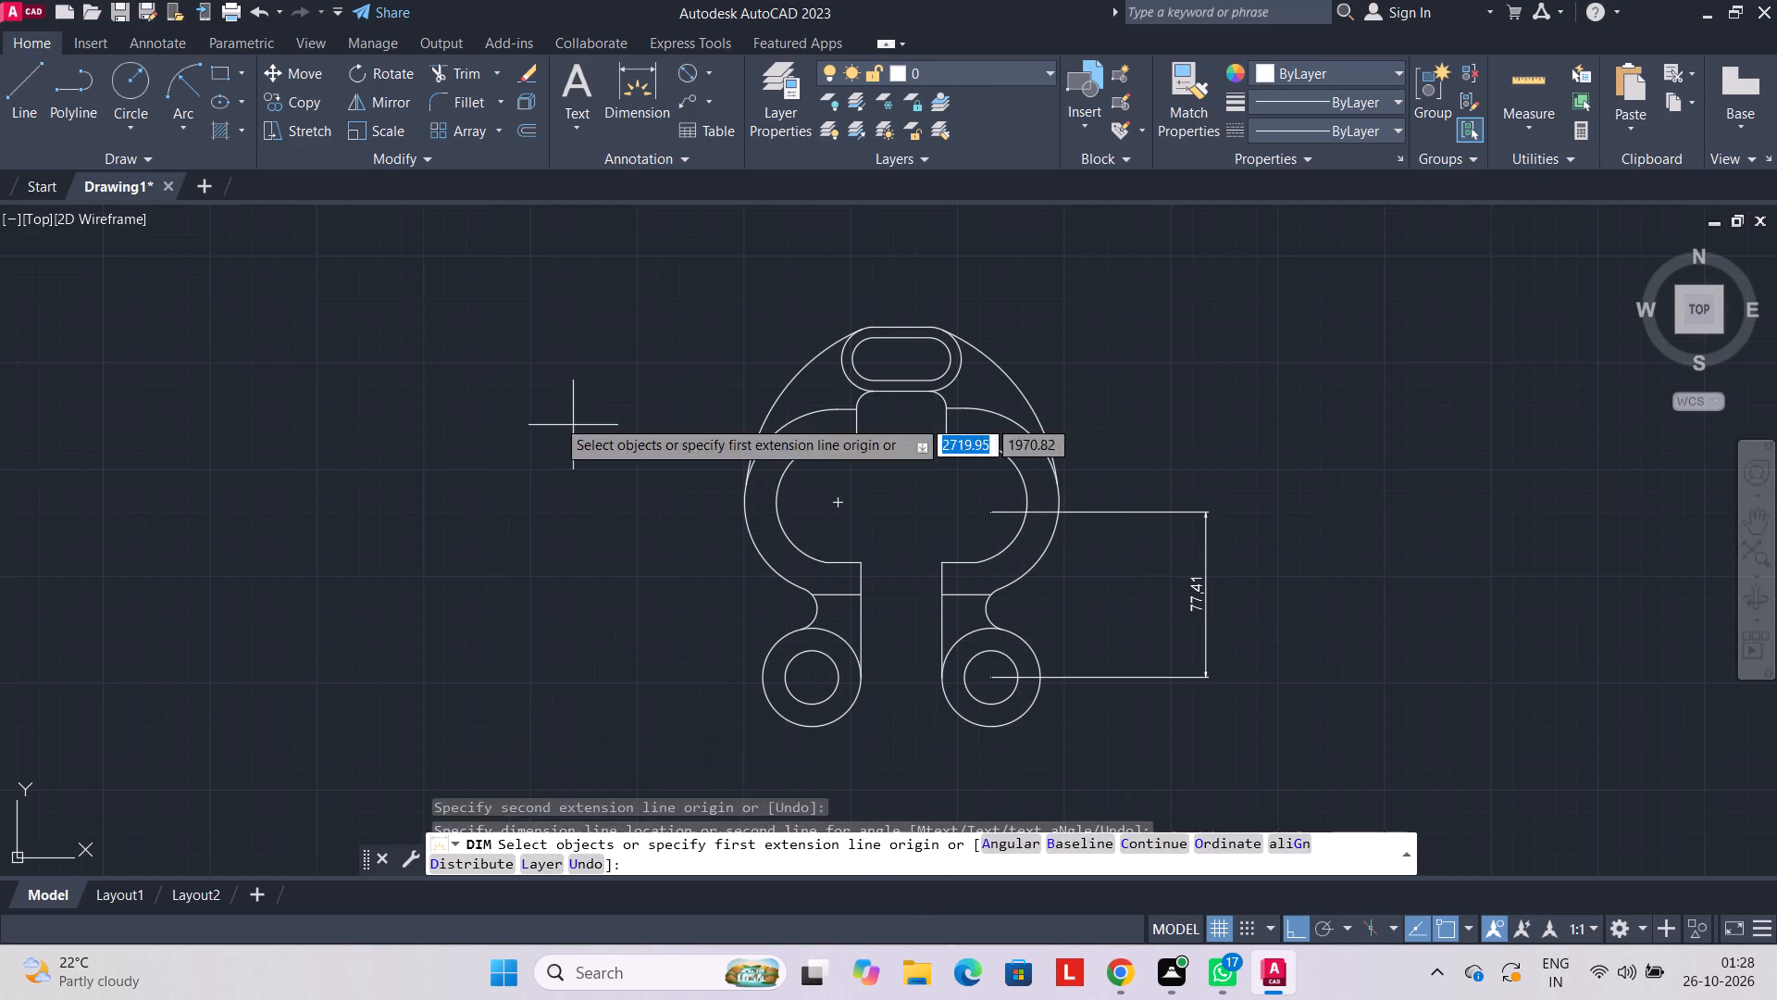
# Dimension the vertical distance from the slot's right arc centre down to the lower dimension's upper extension line, aligning both dimension lines.
pyautogui.click(637, 86)
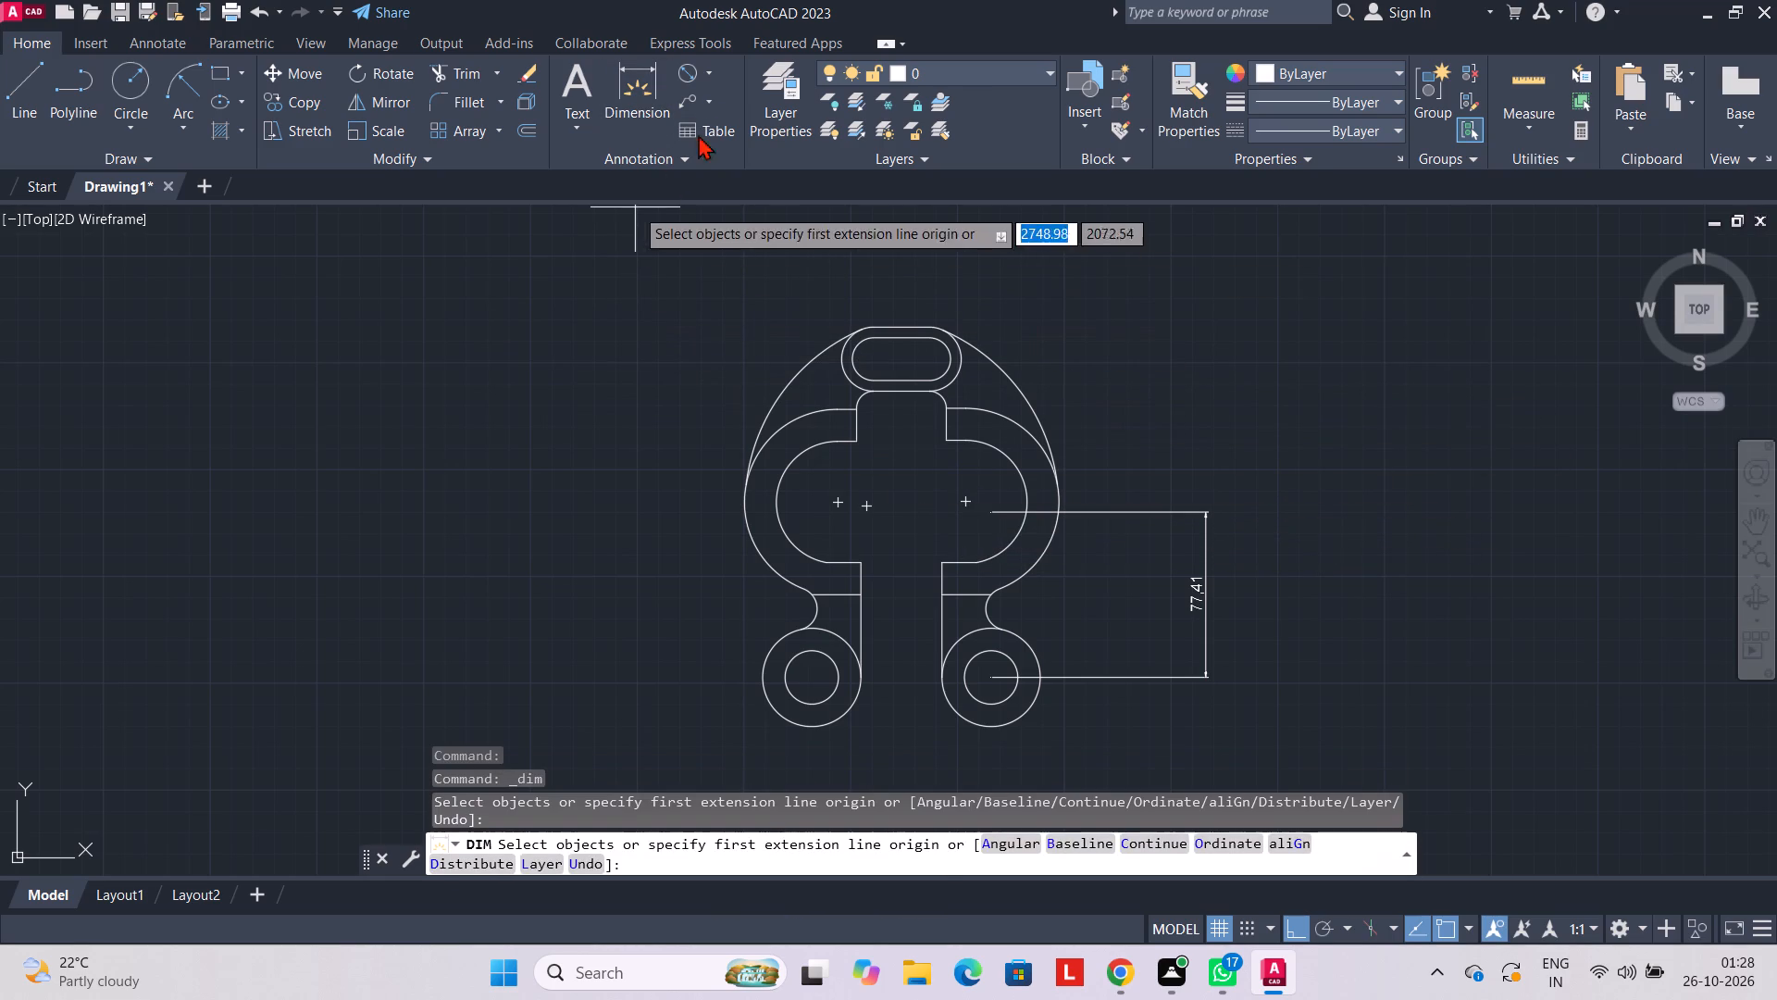
pyautogui.click(641, 92)
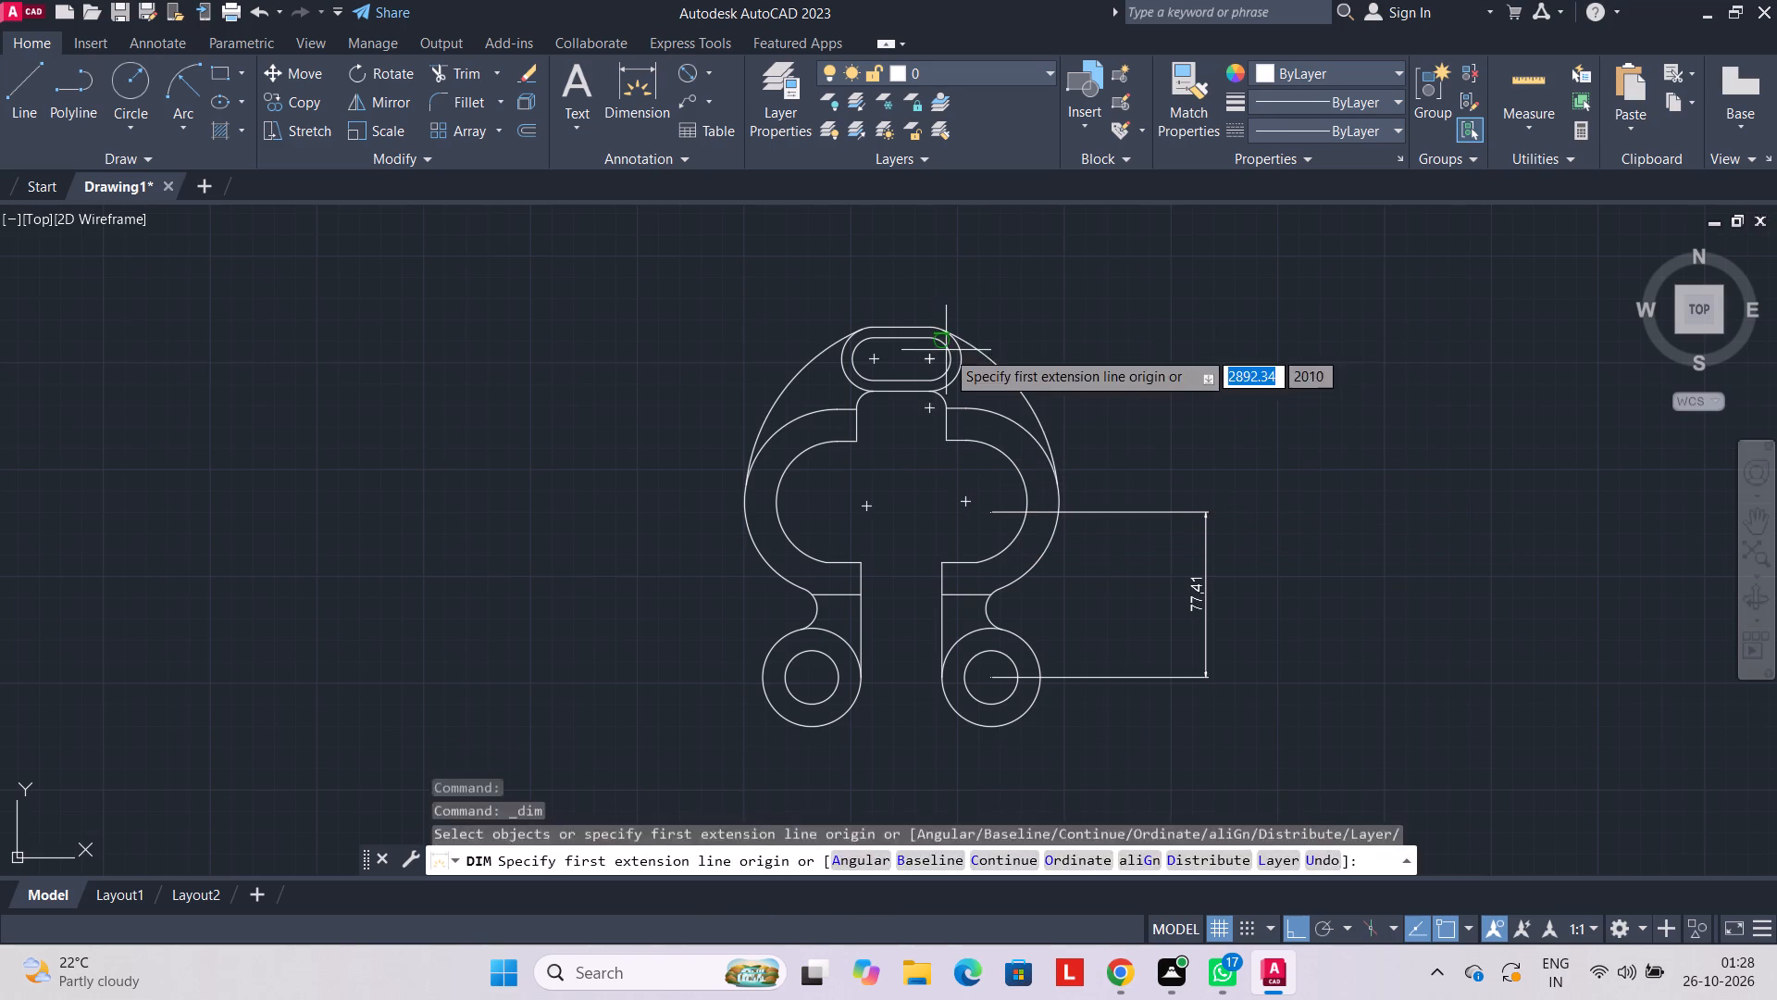
pyautogui.click(931, 365)
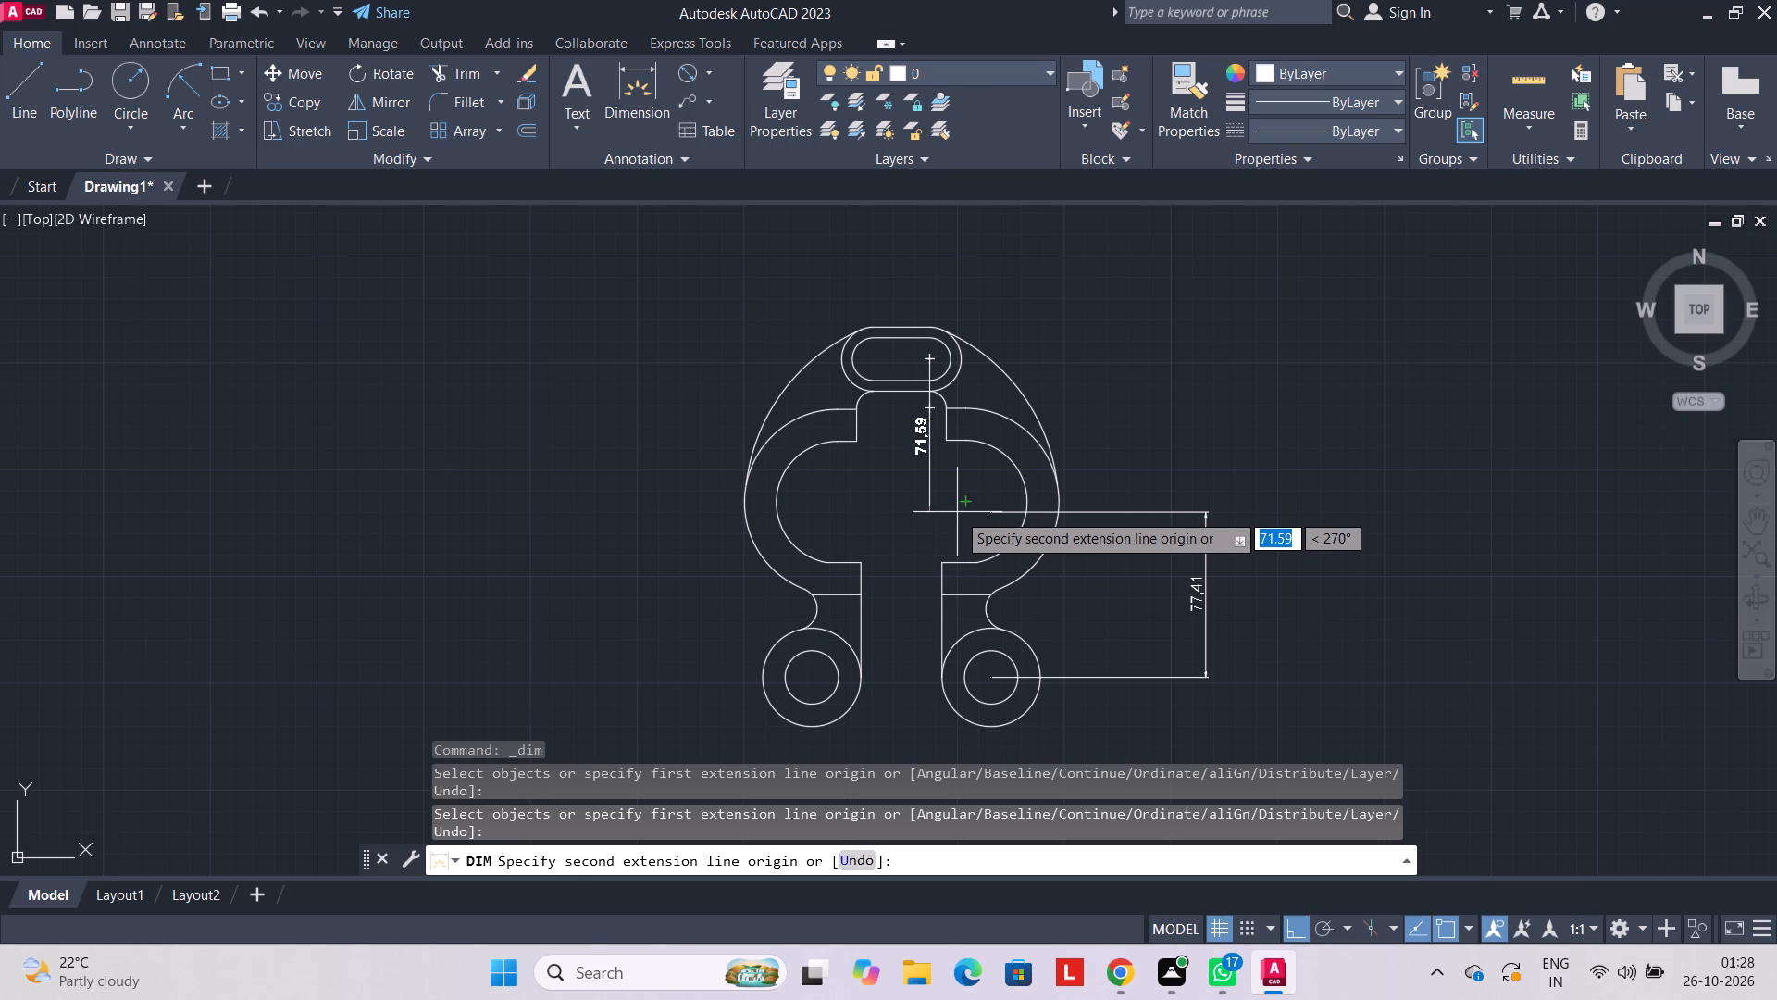
pyautogui.click(957, 512)
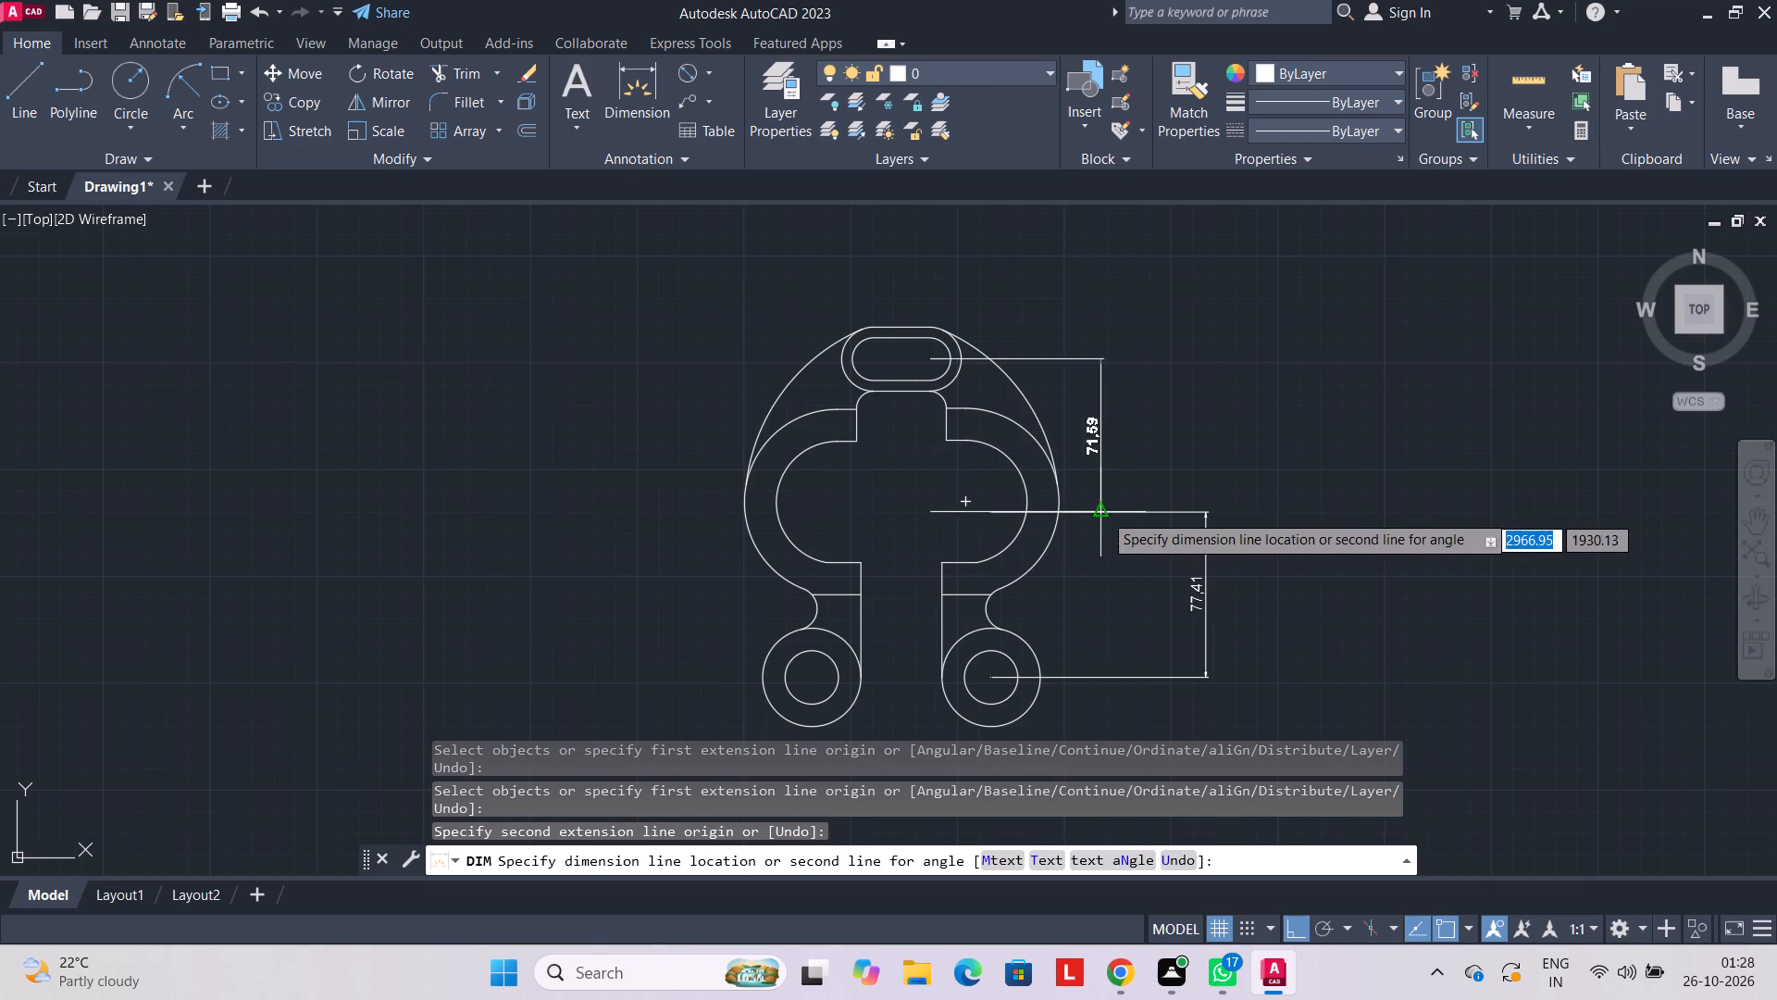
pyautogui.click(1207, 509)
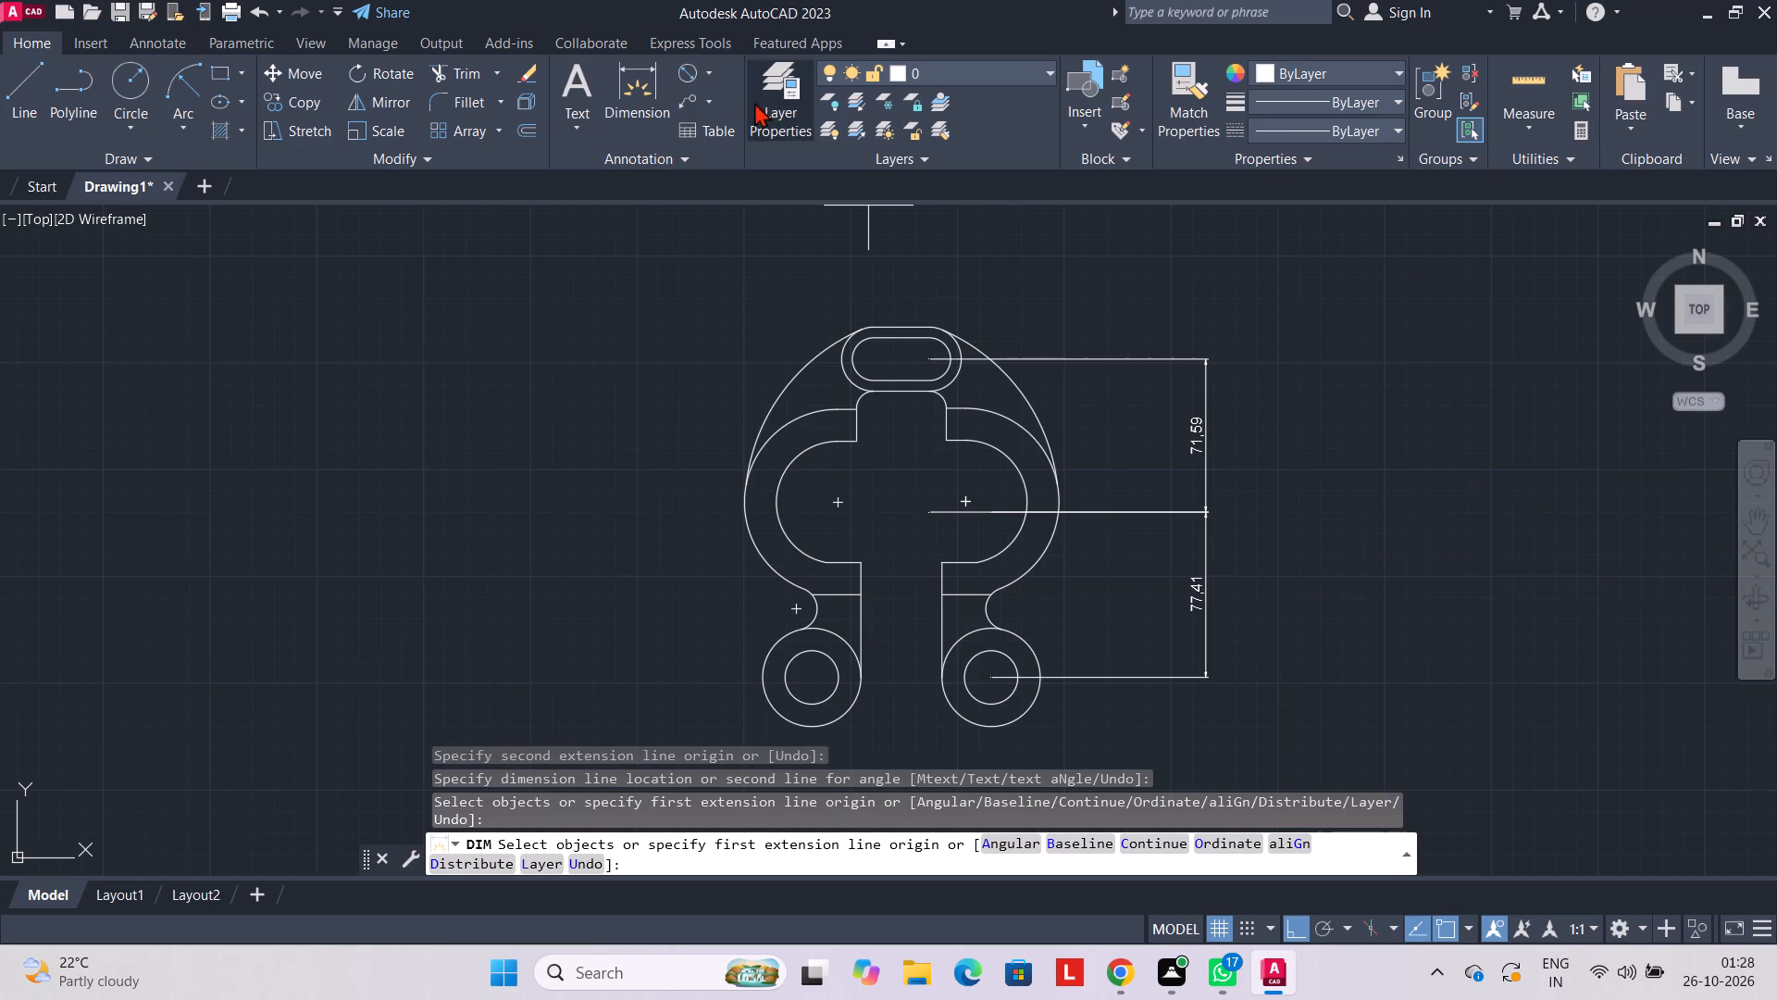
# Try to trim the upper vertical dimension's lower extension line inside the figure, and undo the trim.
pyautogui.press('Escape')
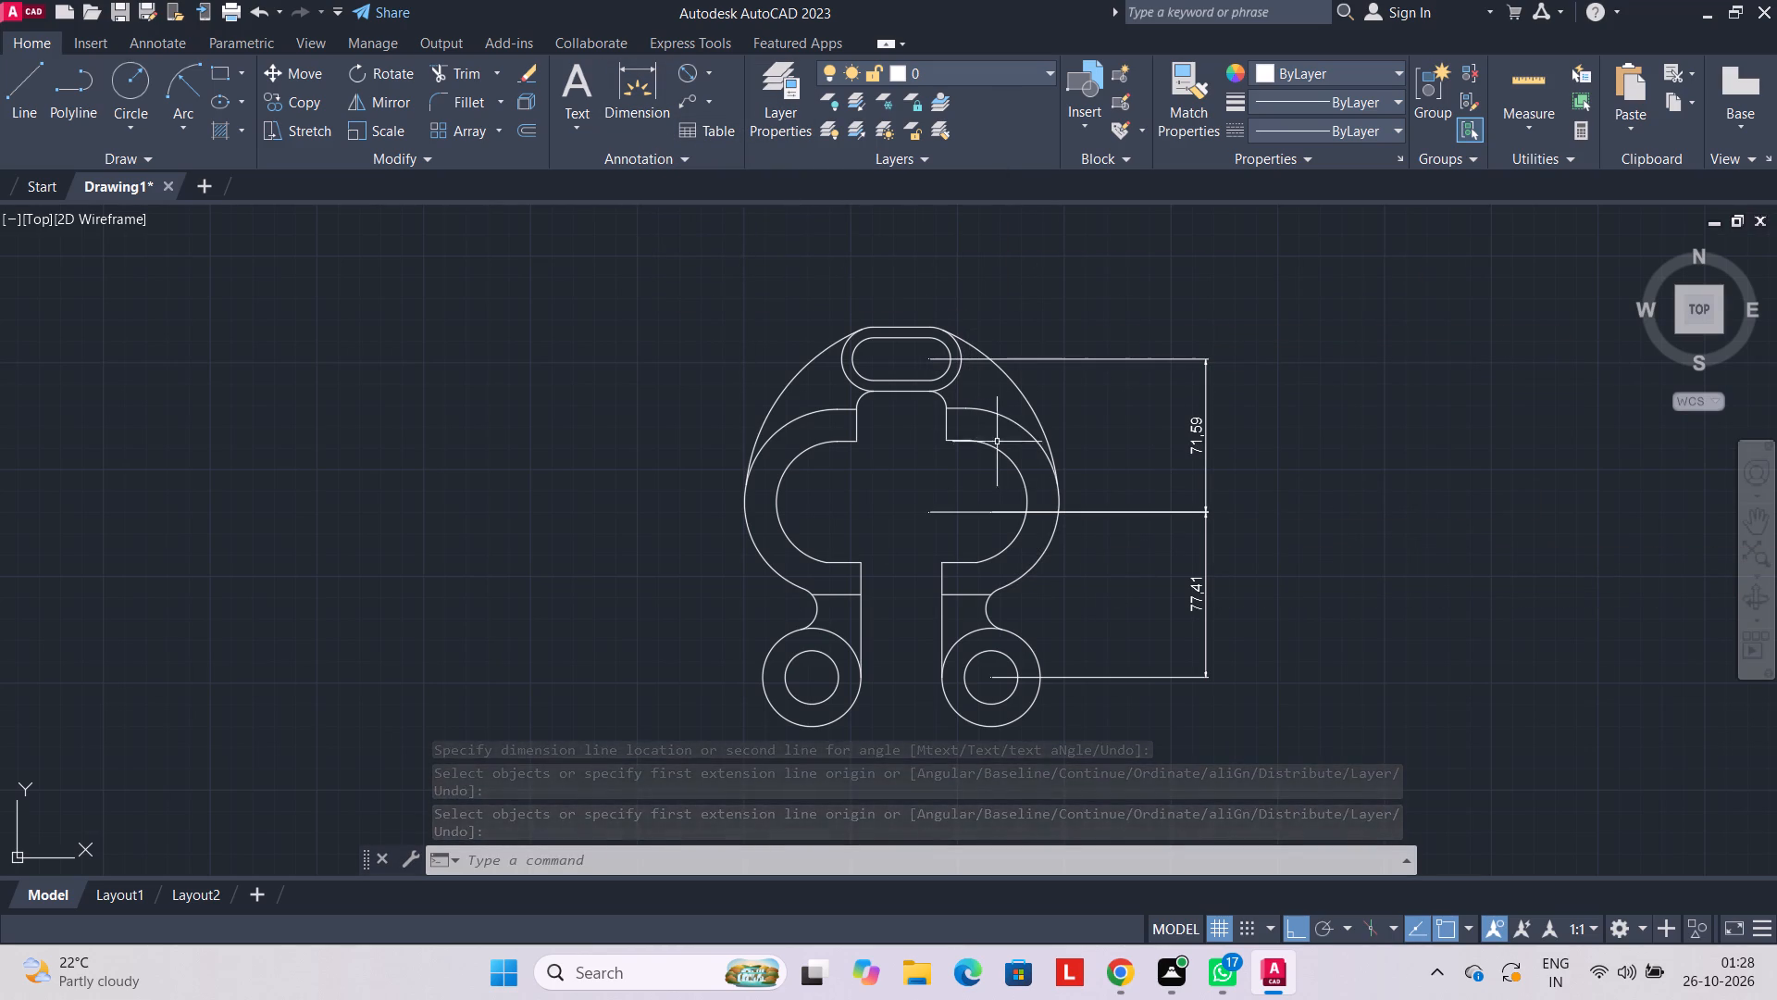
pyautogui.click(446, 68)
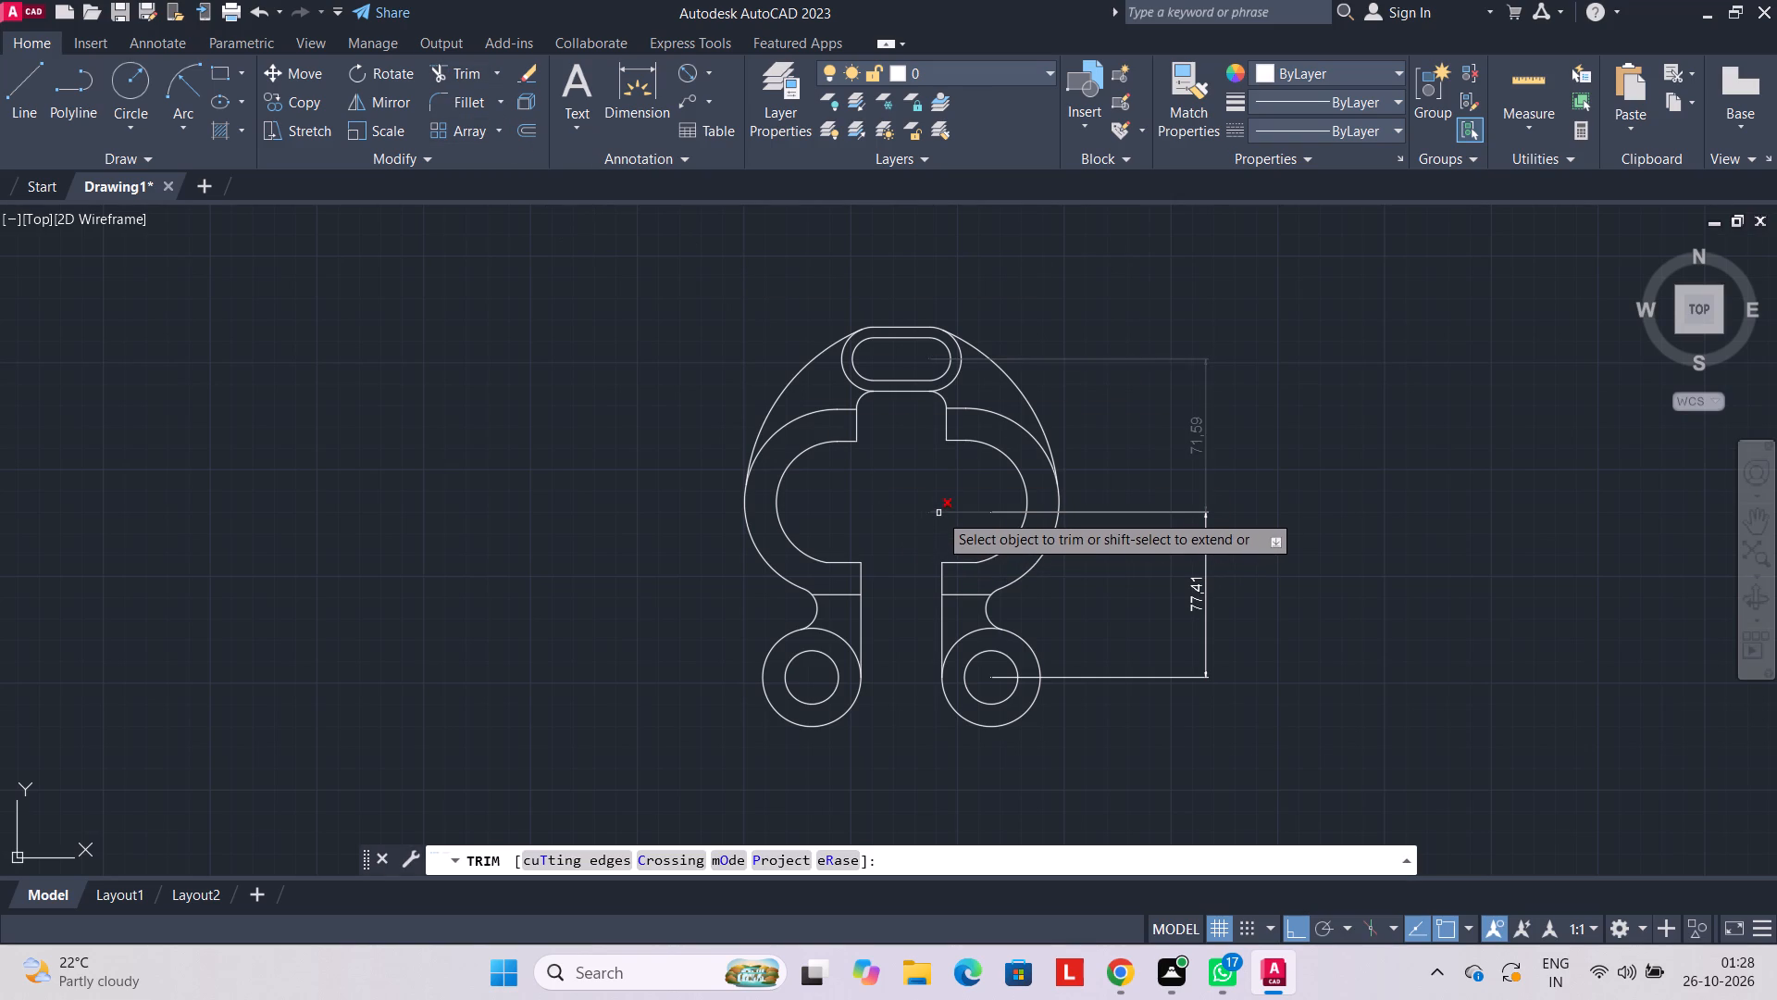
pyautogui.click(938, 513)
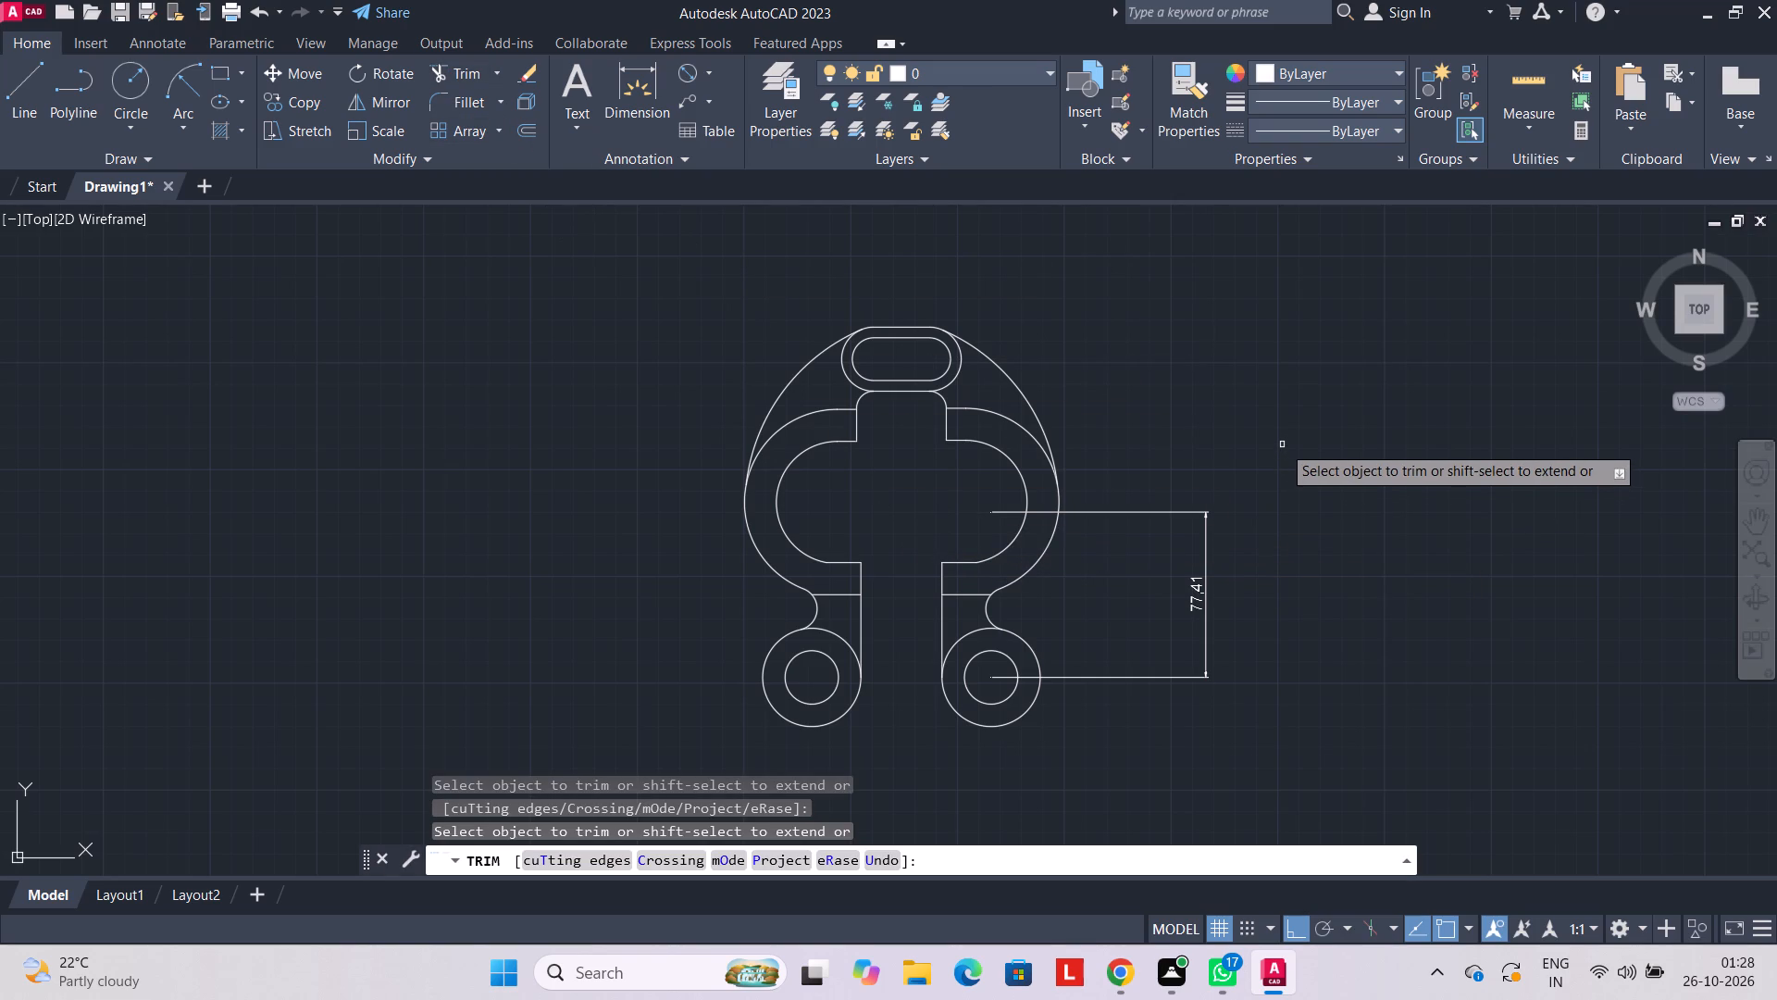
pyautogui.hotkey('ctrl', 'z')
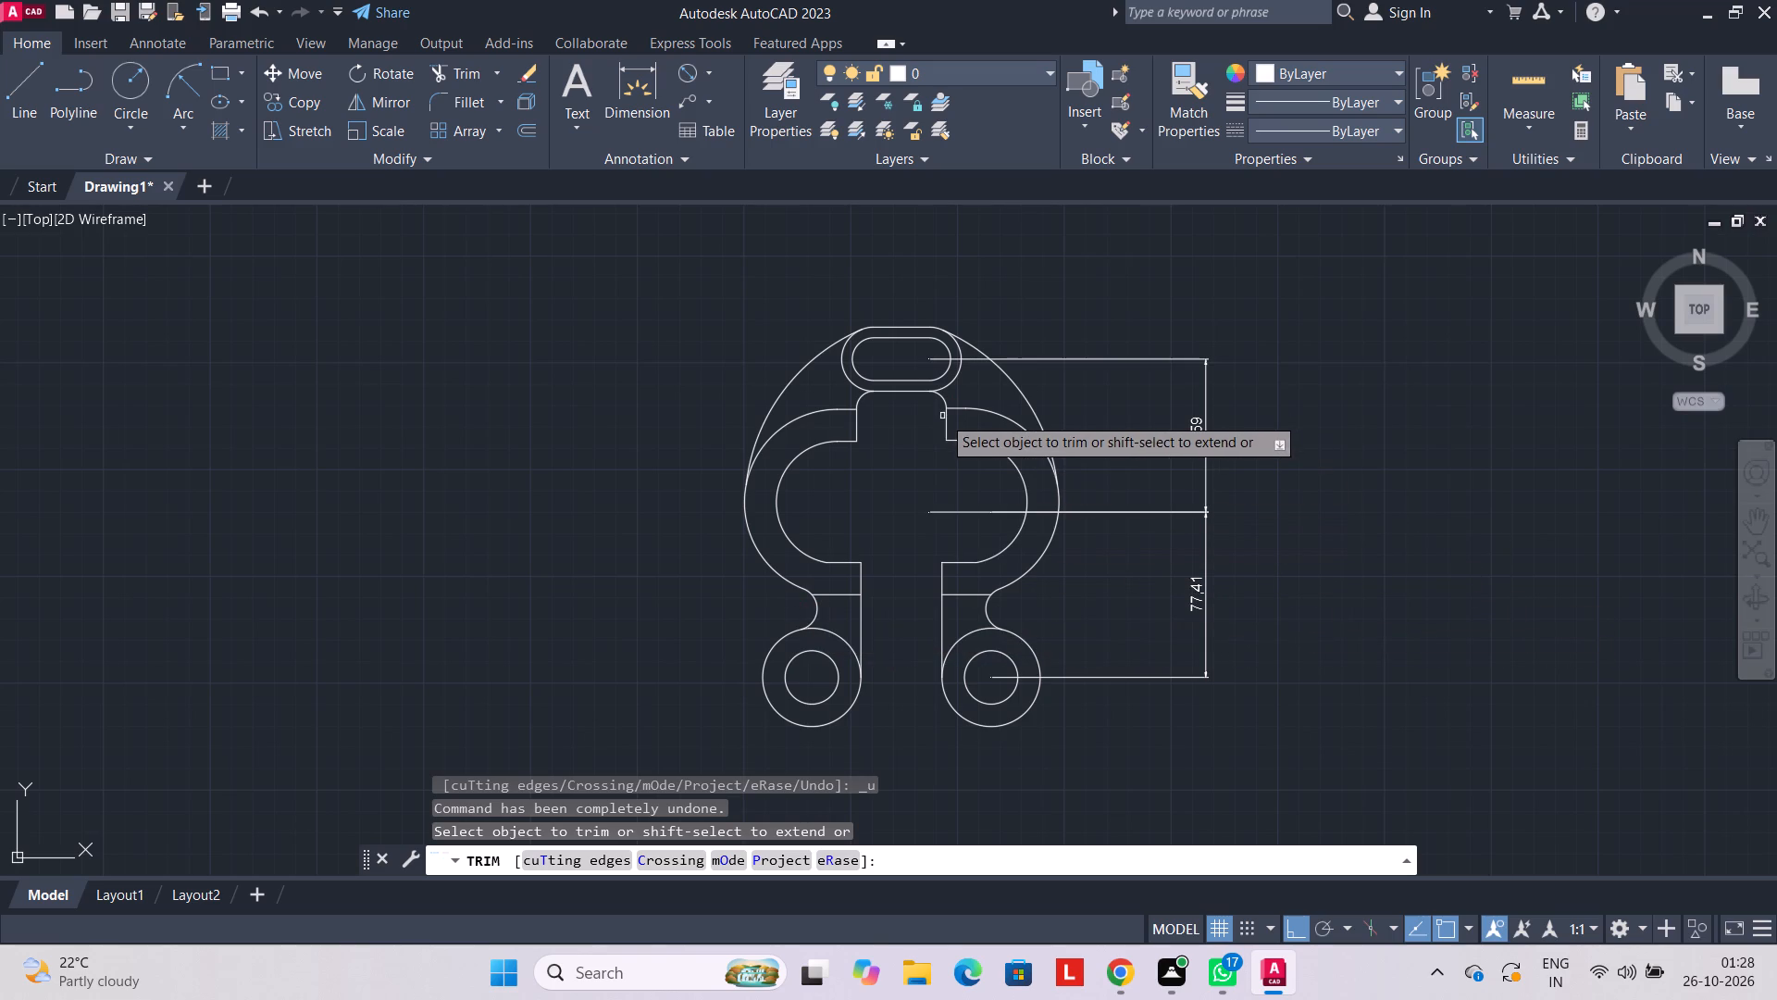
# Dimension the horizontal distance between the top slot's left and right arc centres, placing it above the figure.
pyautogui.click(640, 91)
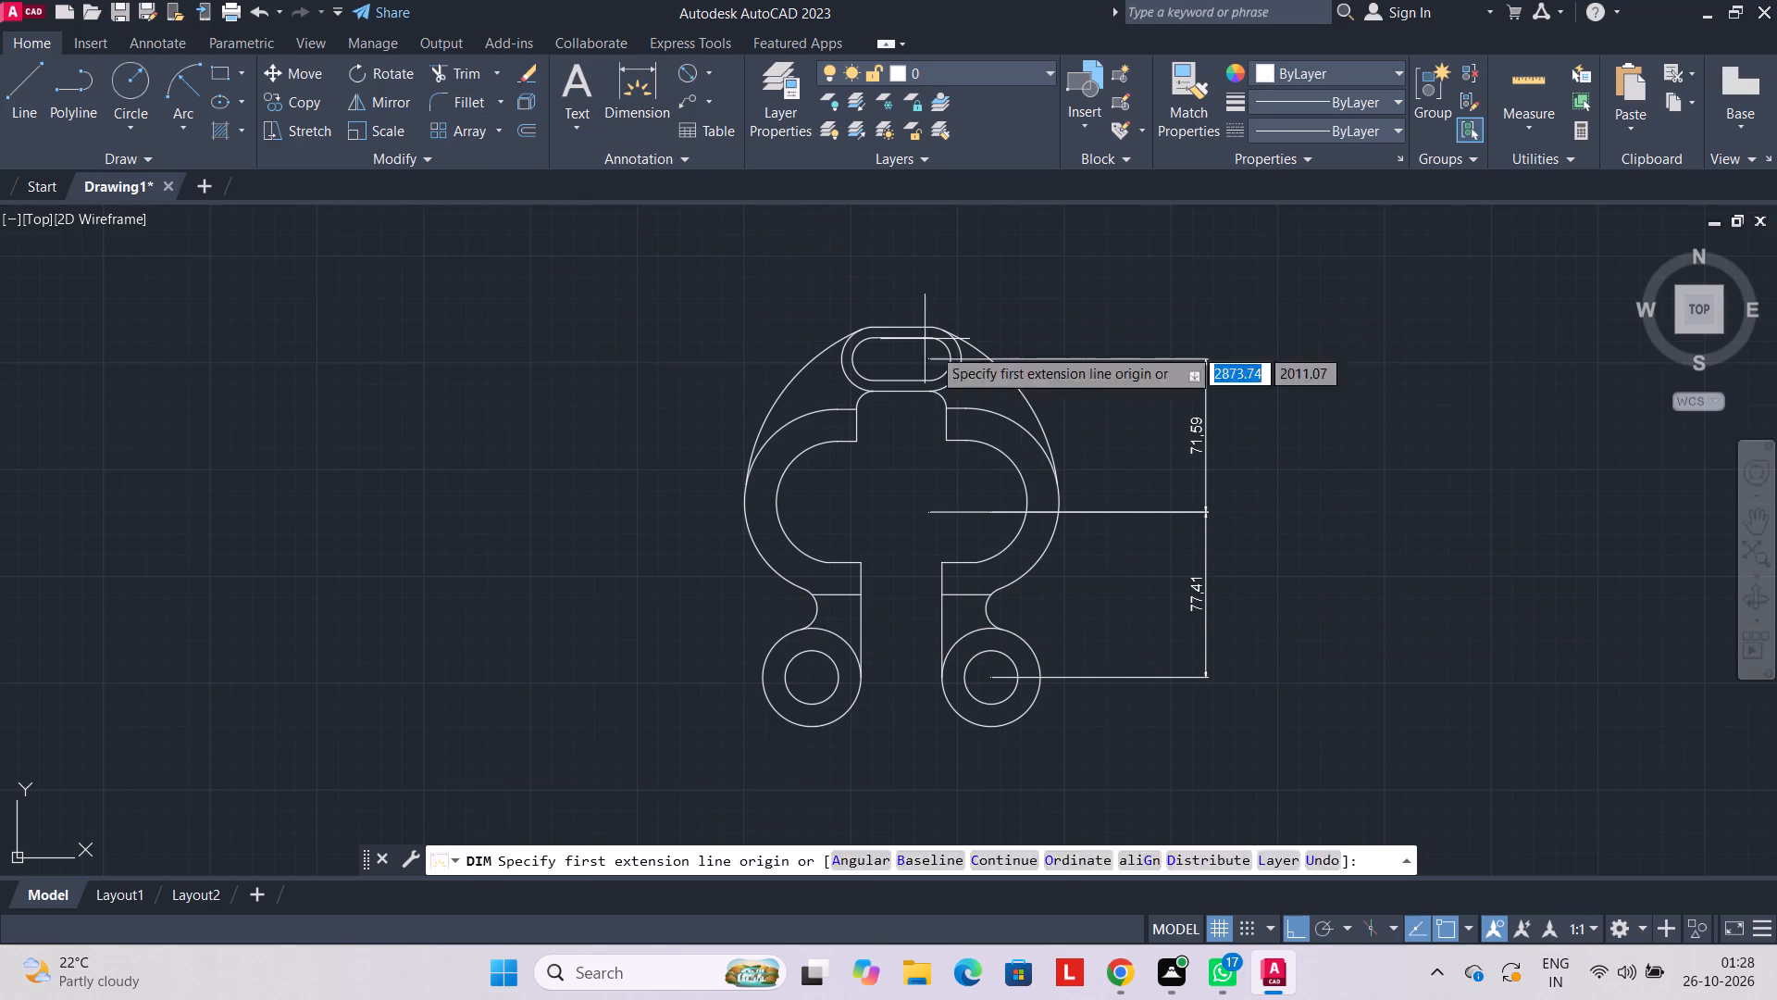
pyautogui.click(875, 366)
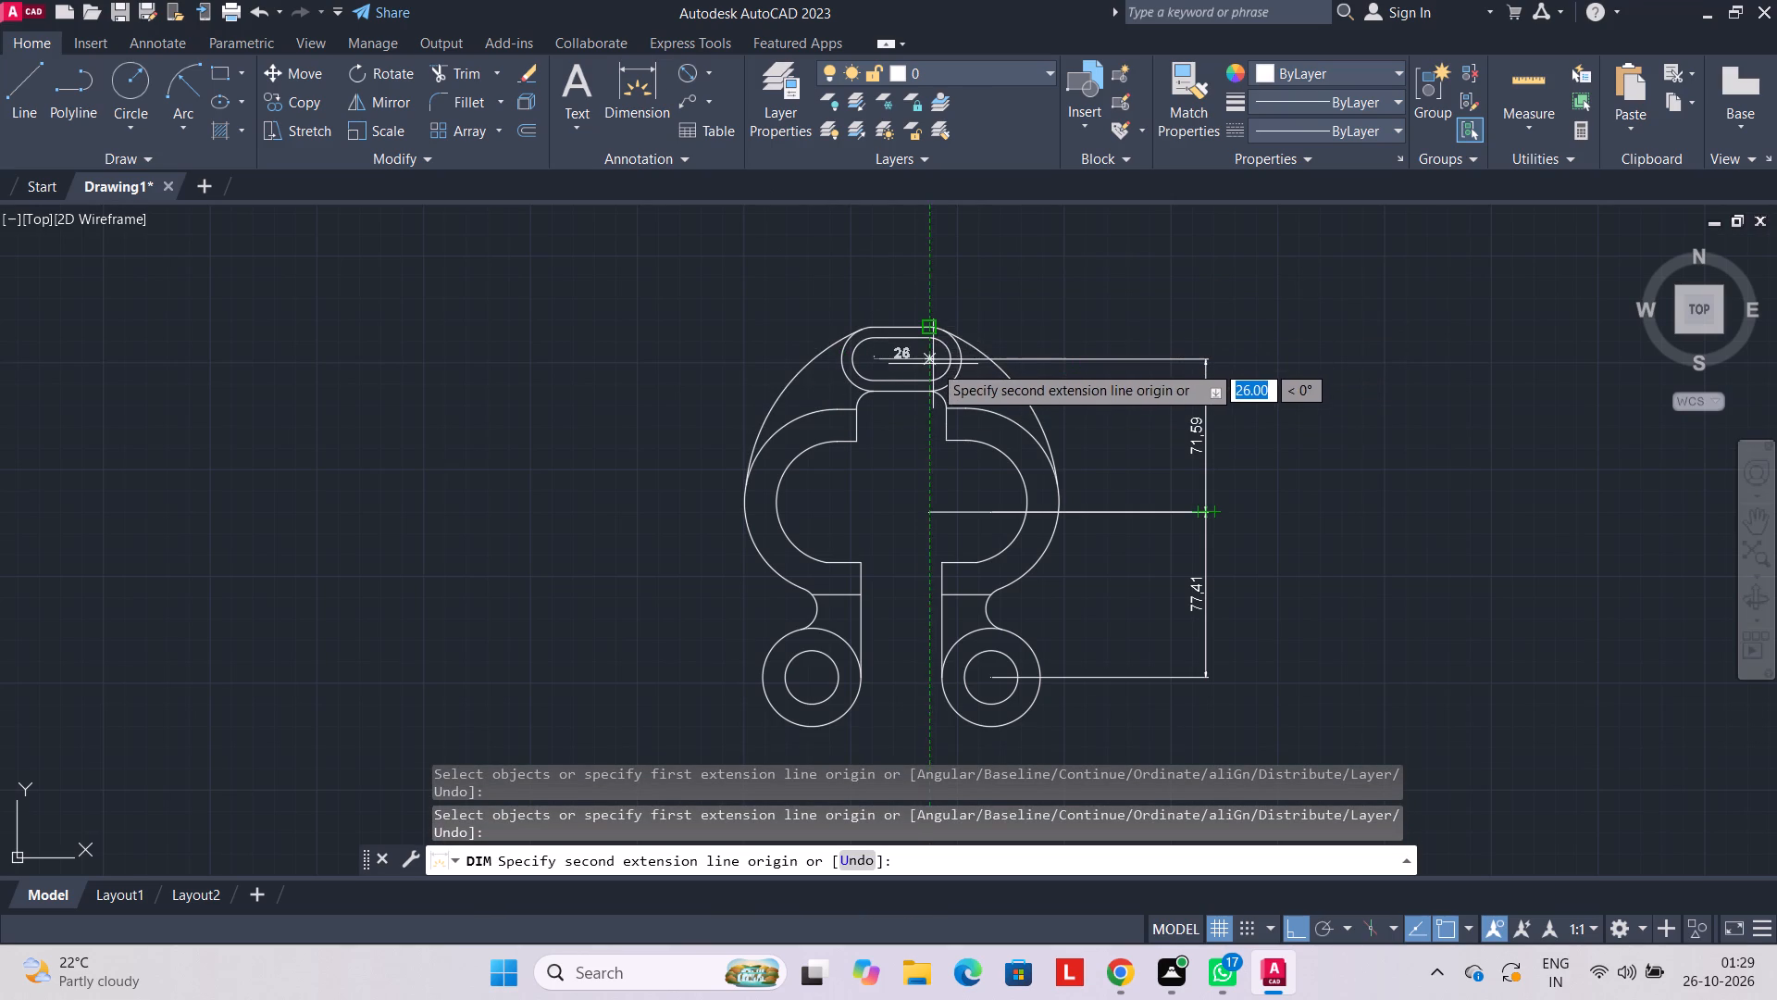
pyautogui.click(931, 363)
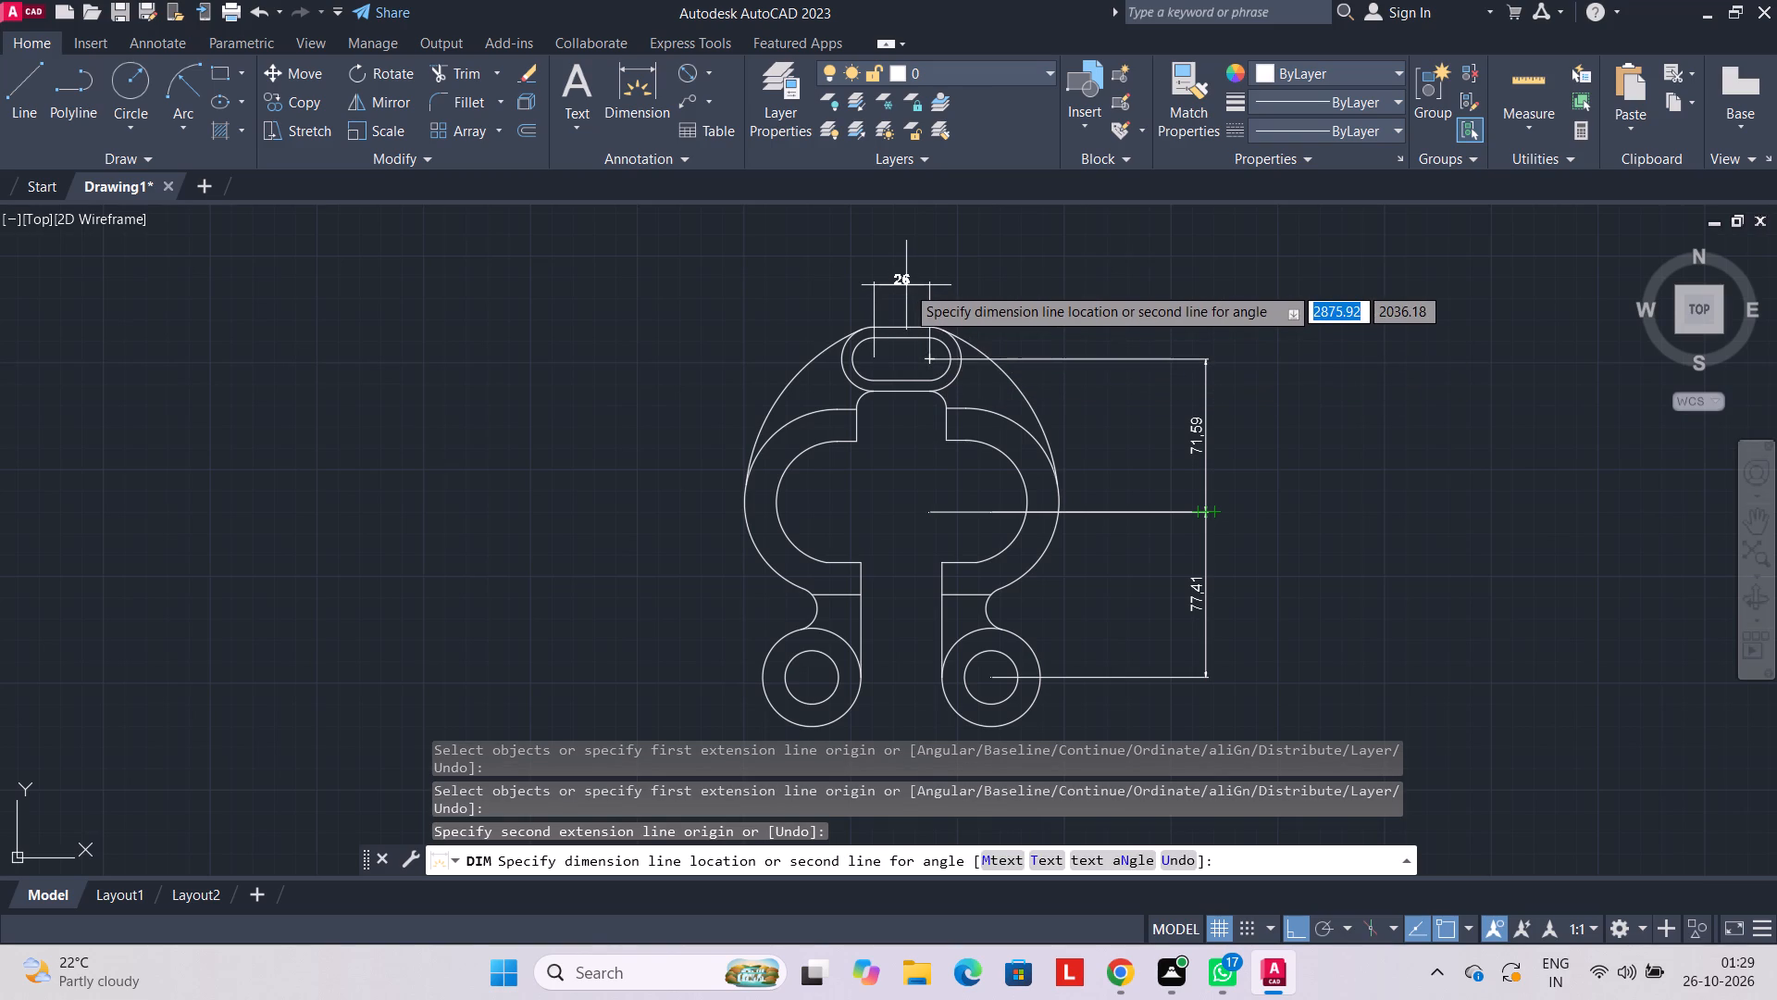
pyautogui.click(906, 272)
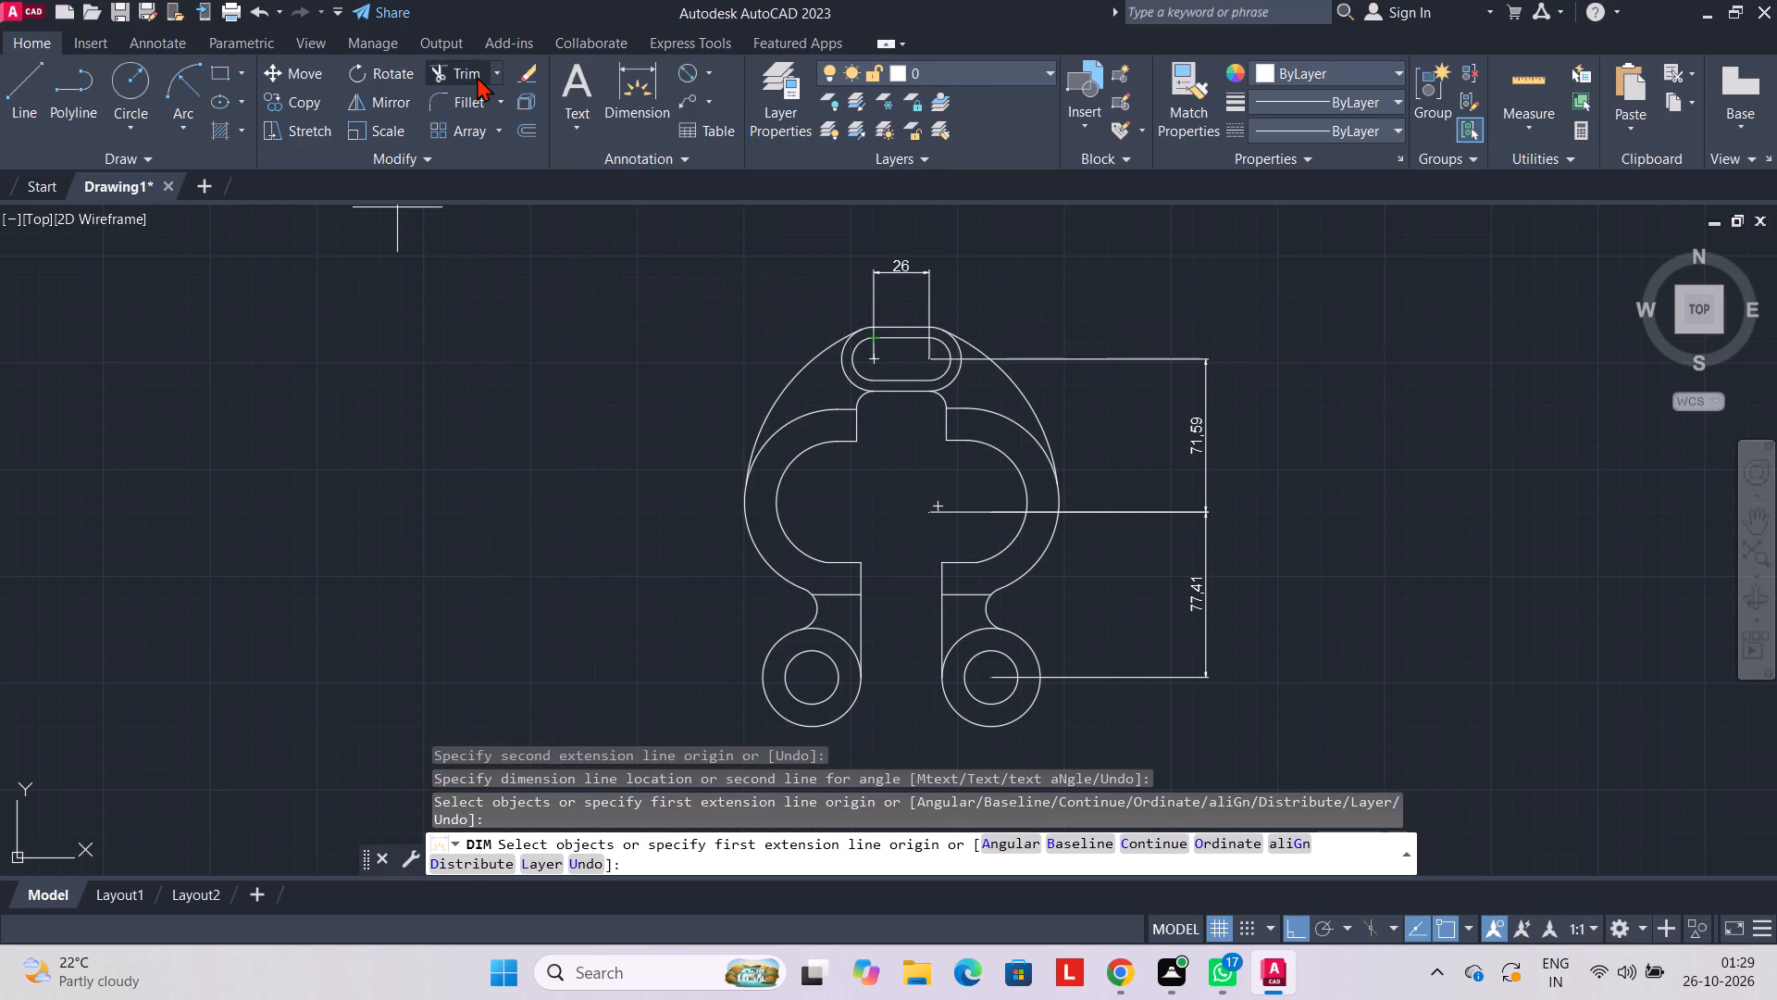
# Dimension the vertical gap between the upper edges of the outer and inner top slots, placing it left of the slots.
pyautogui.click(635, 66)
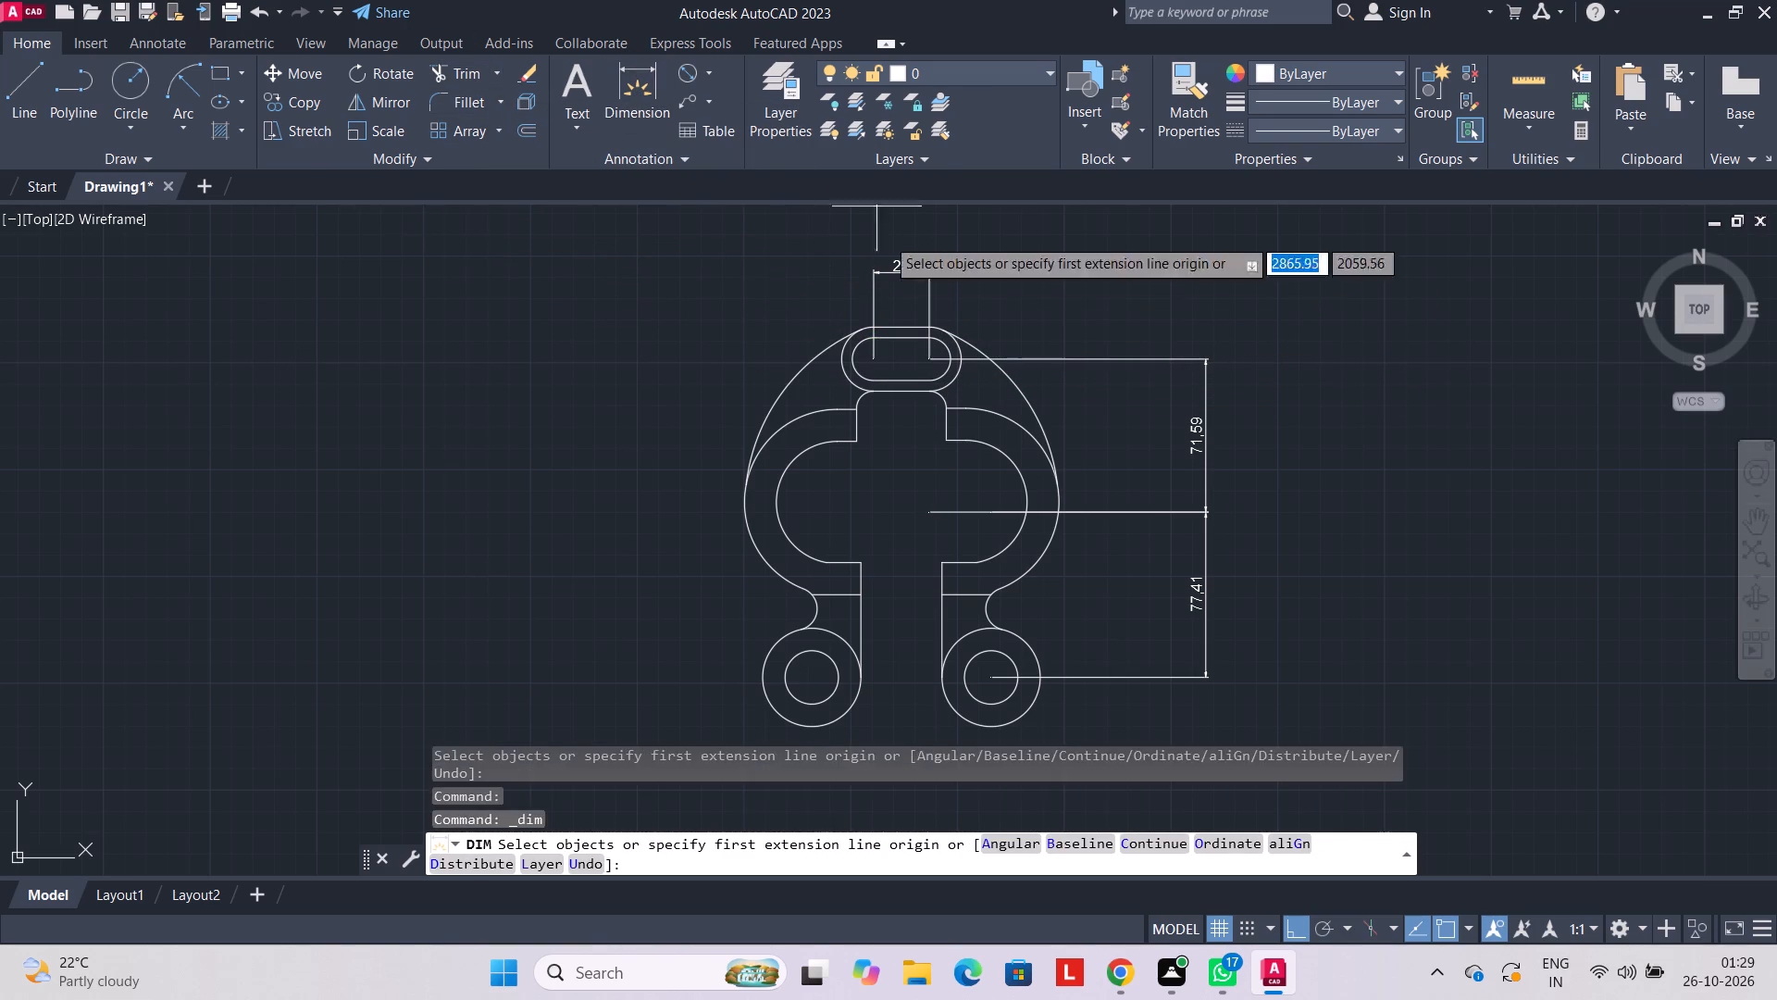
pyautogui.click(905, 329)
pyautogui.click(905, 338)
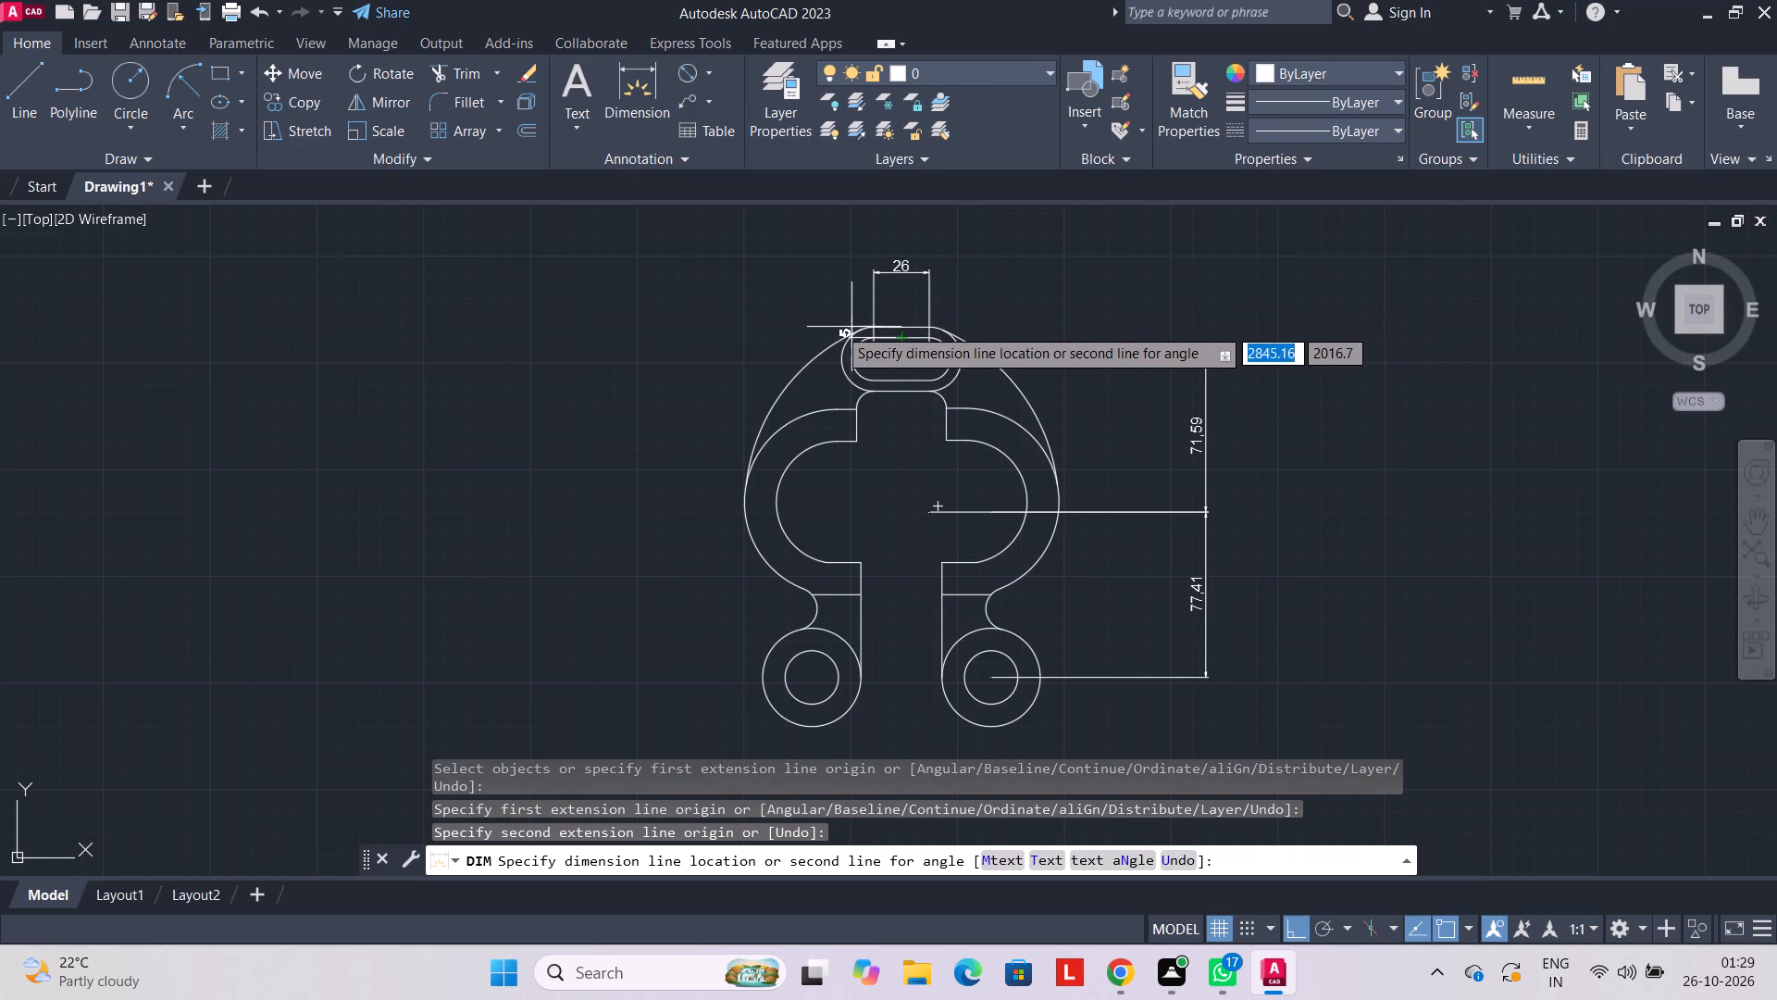
pyautogui.click(806, 321)
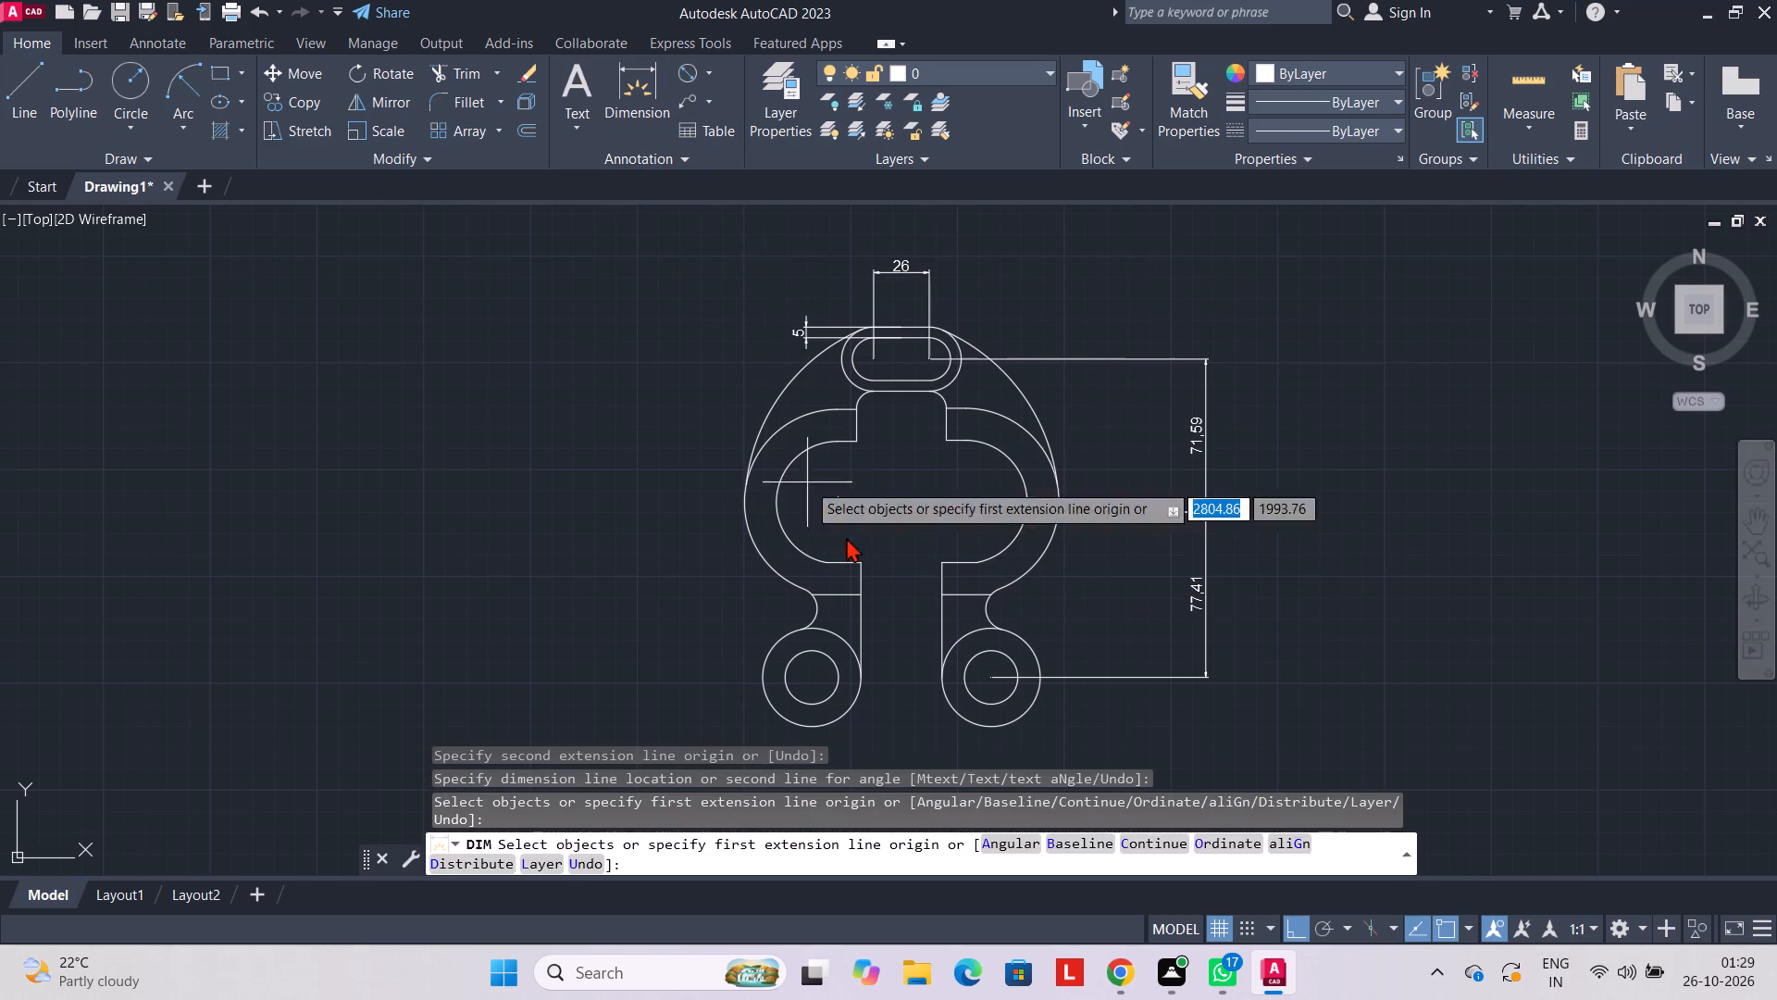
# Dimension the lower and upper short horizontal edges of the inner opening's right half, placing both dimensions inside the opening.
pyautogui.click(941, 564)
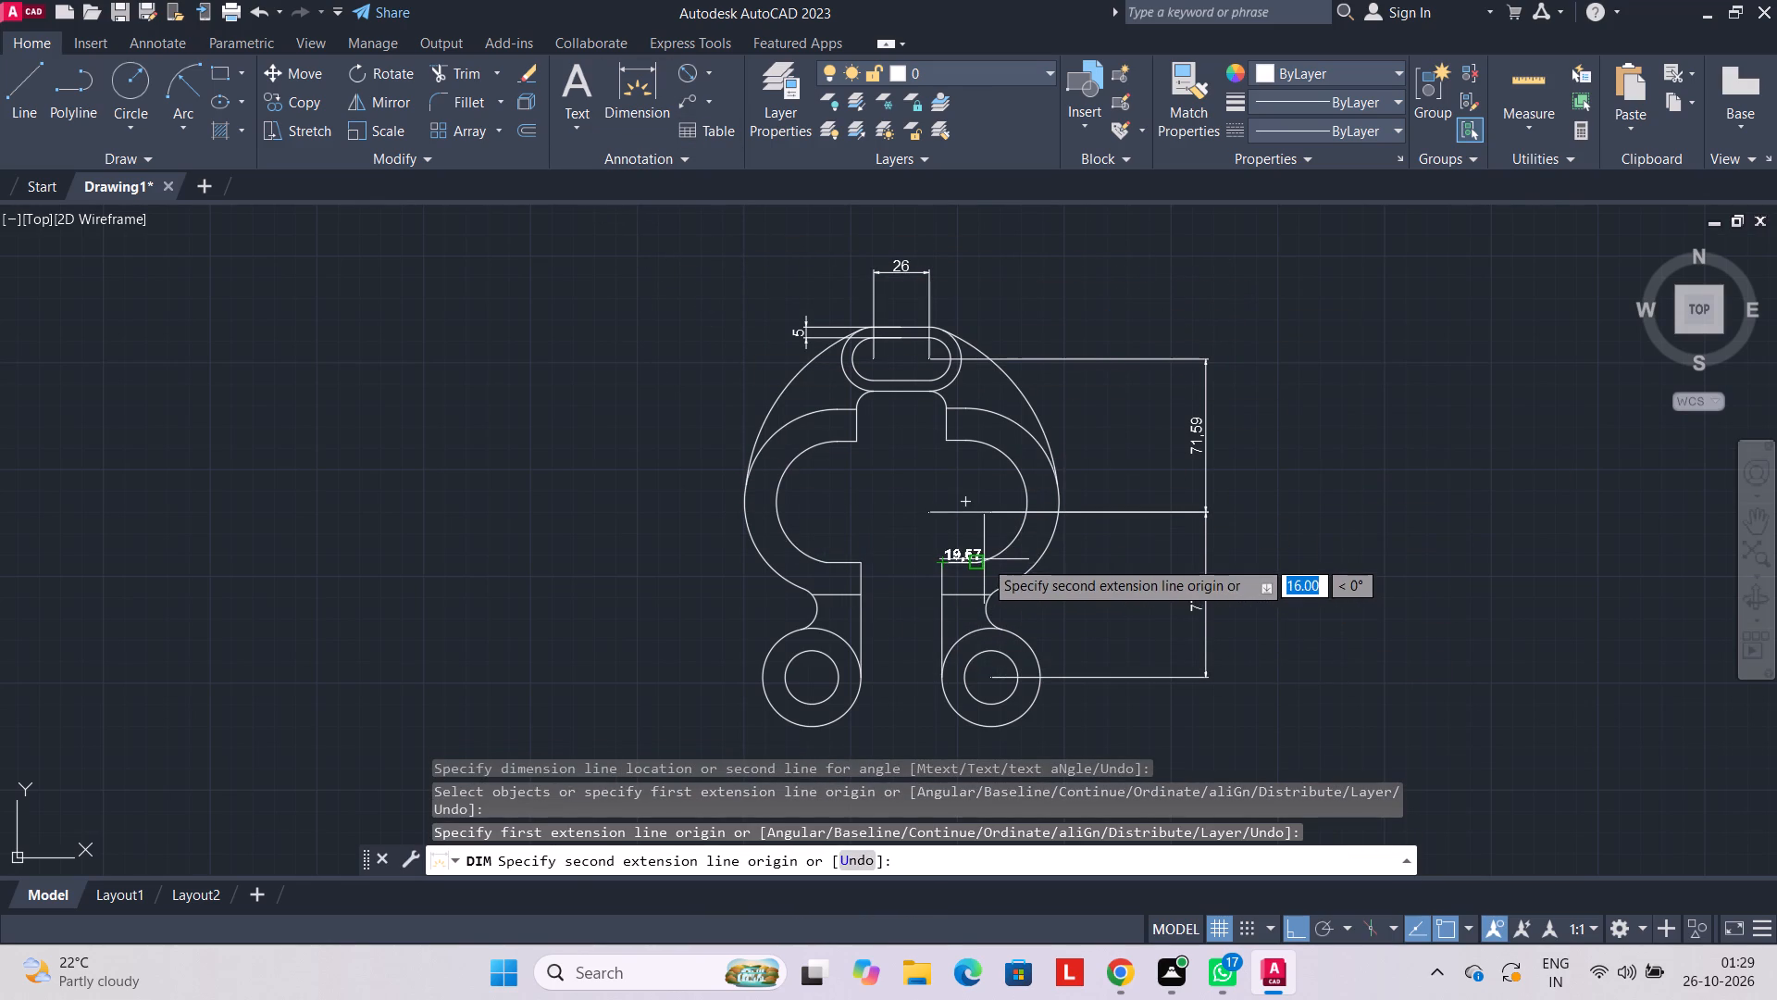
pyautogui.click(976, 569)
pyautogui.click(975, 540)
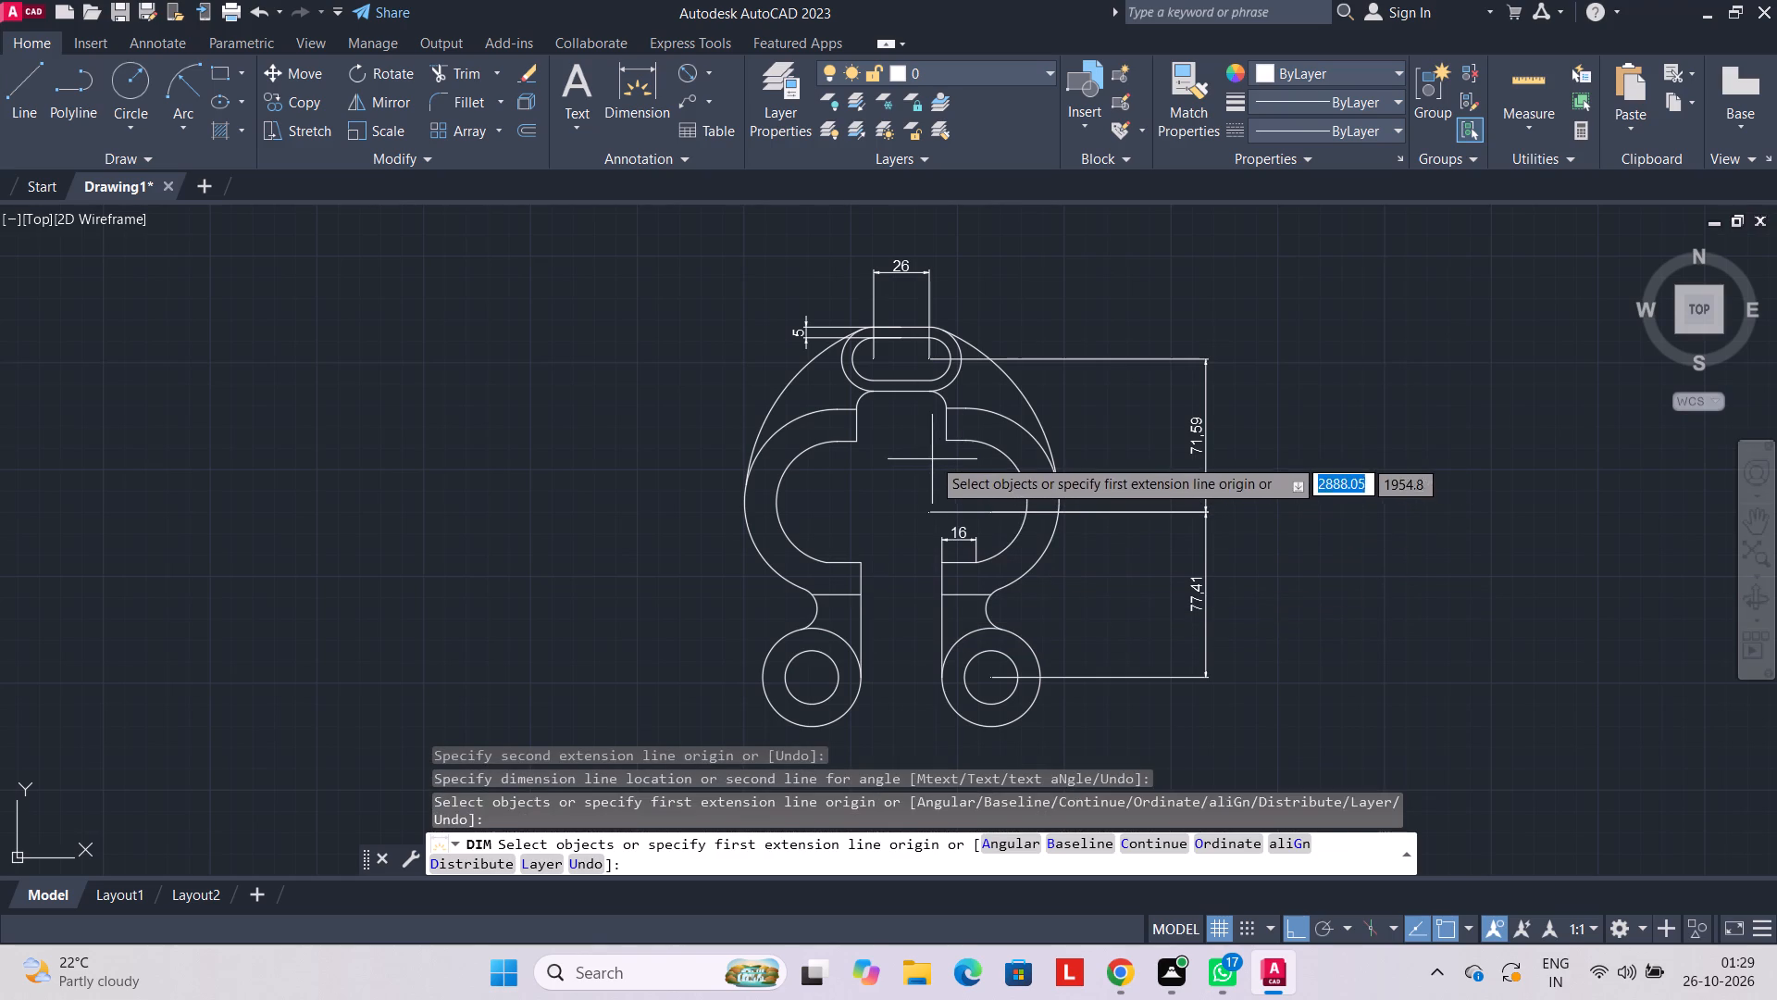
pyautogui.click(943, 441)
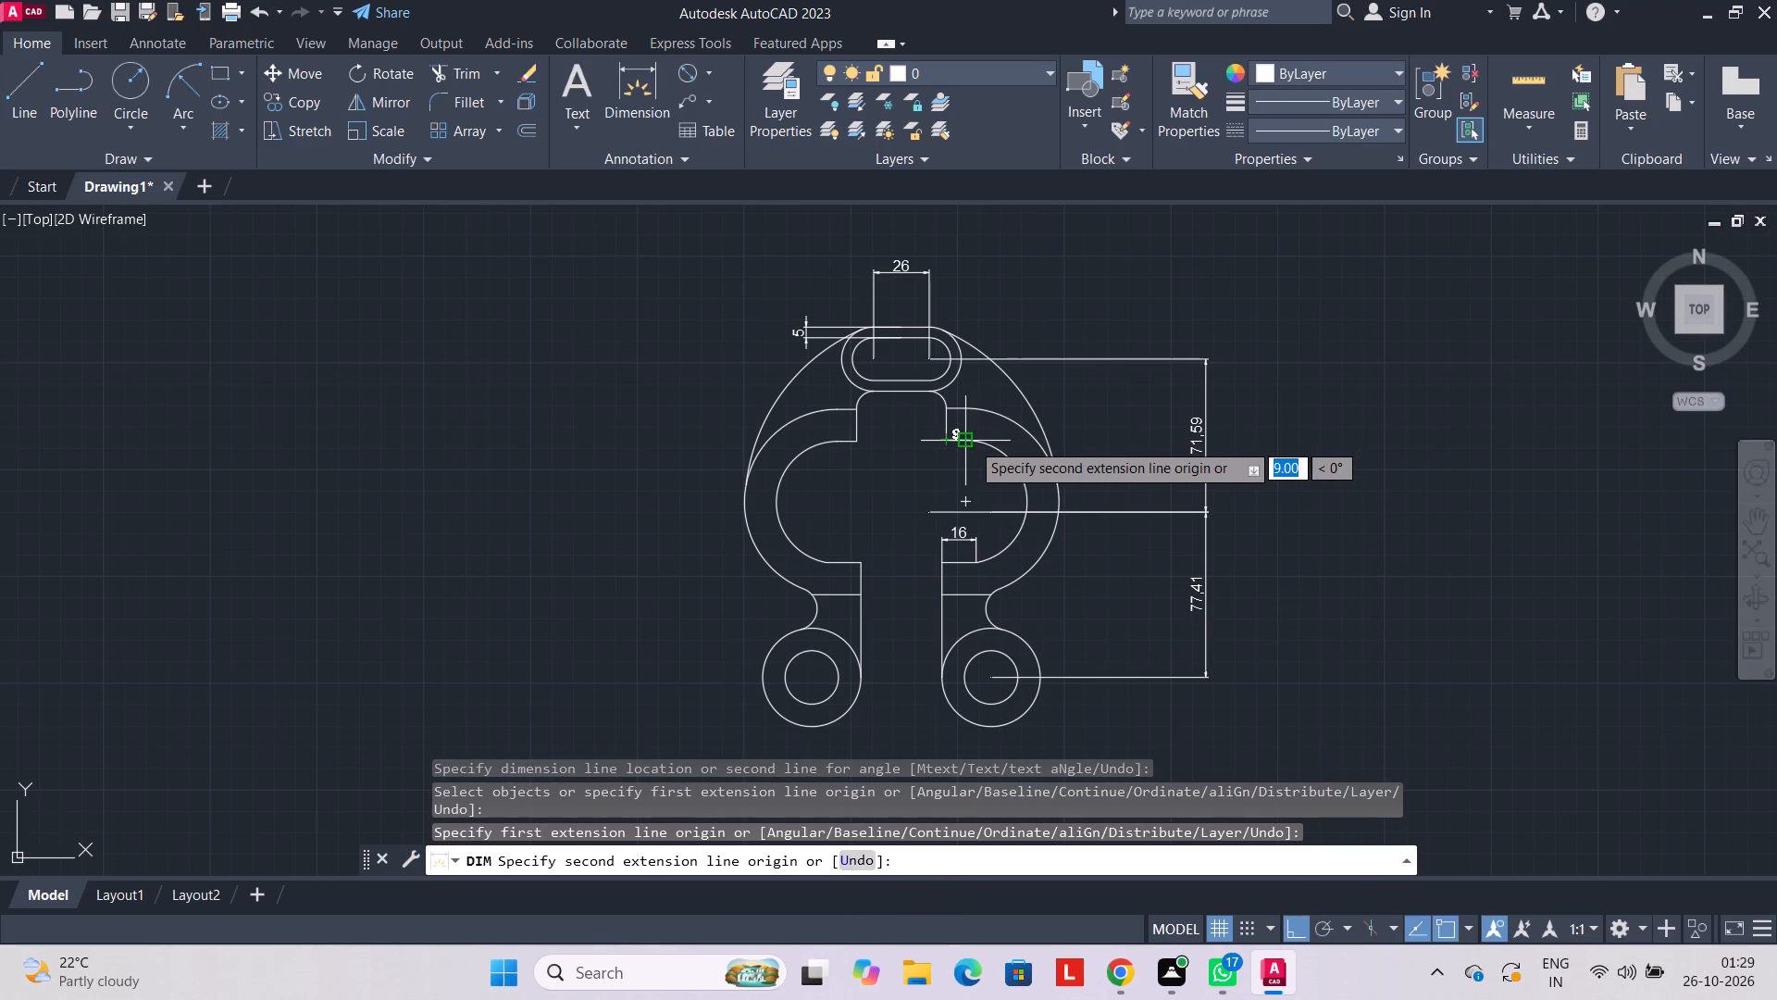
pyautogui.click(971, 442)
pyautogui.click(971, 470)
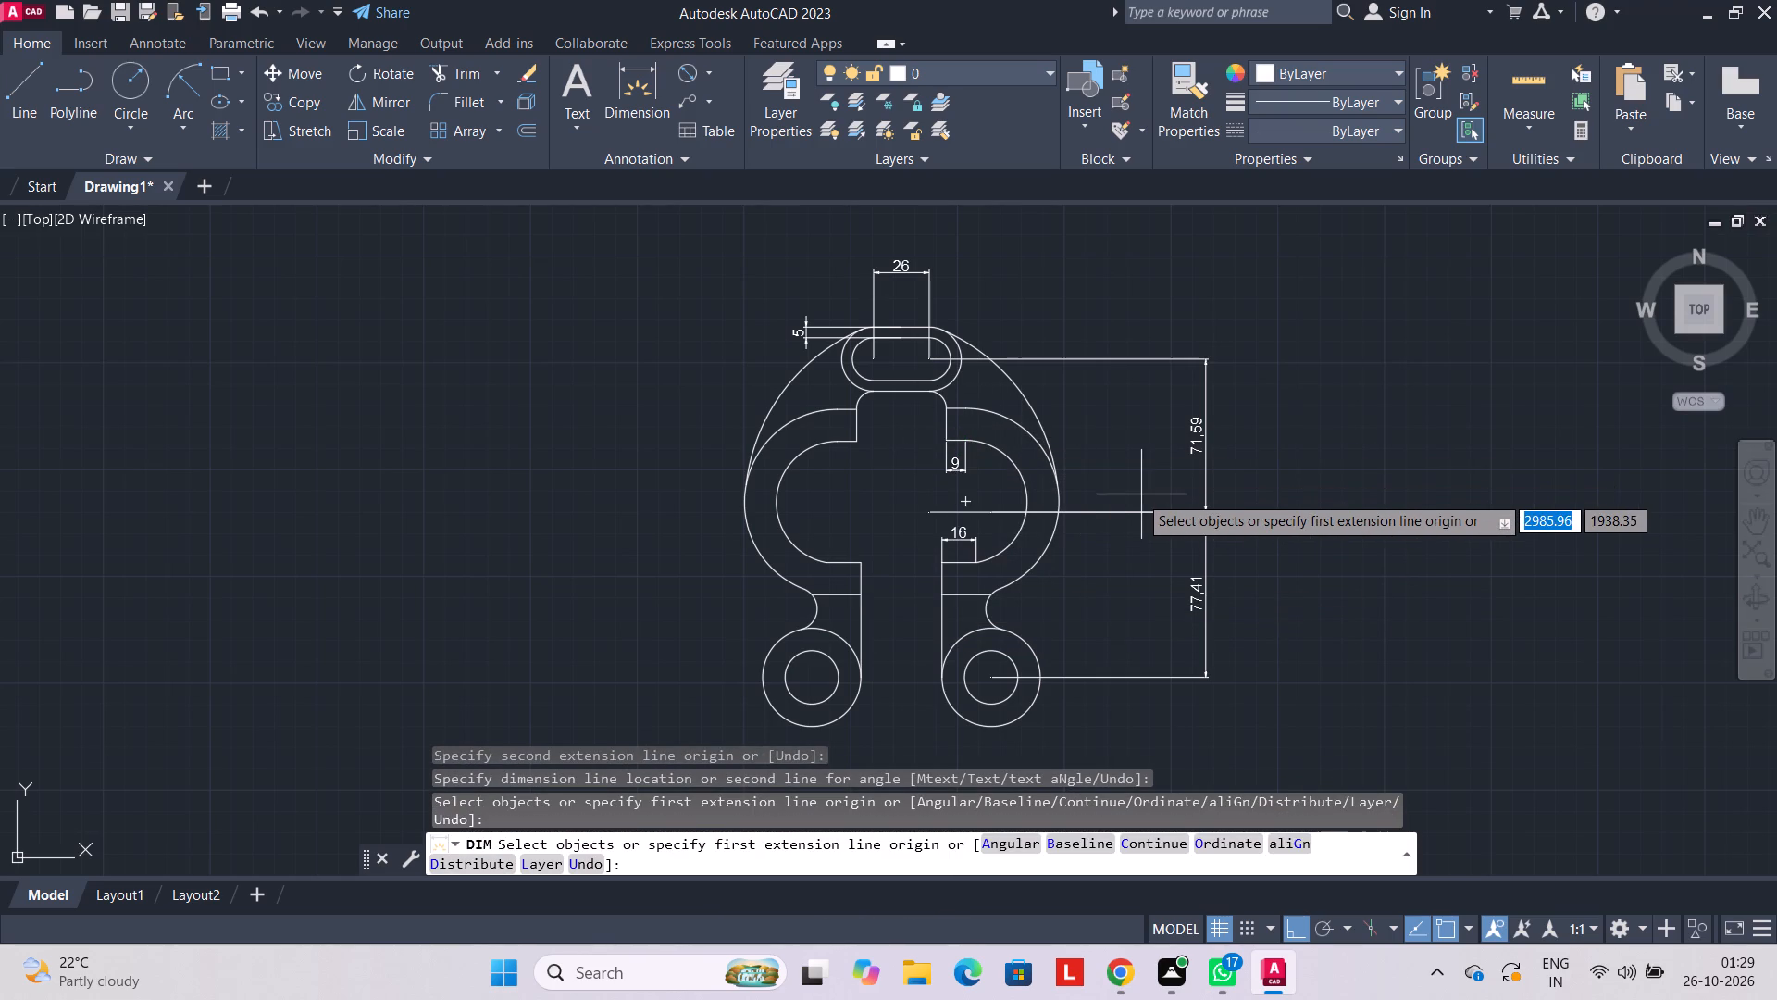
# Dimension the left leg's vertical distance from the opening's bottom edge to the line below, and the horizontal gap between the two legs.
pyautogui.click(859, 564)
pyautogui.click(862, 592)
pyautogui.click(885, 591)
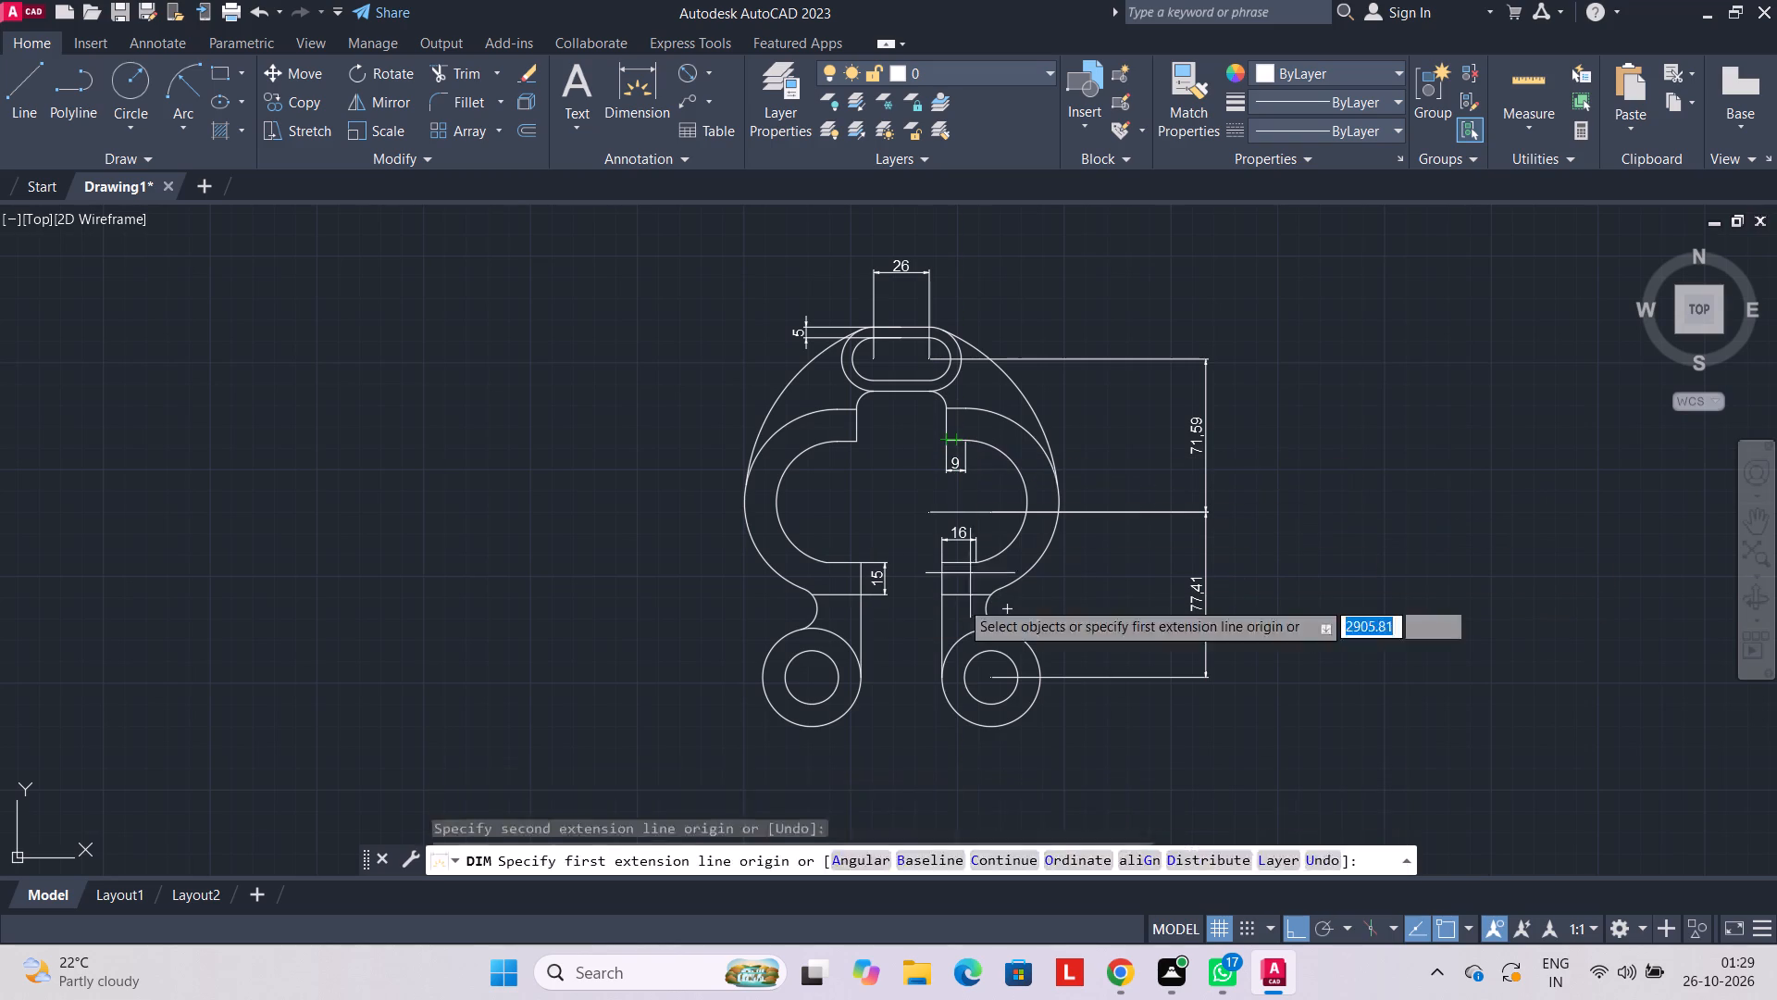
pyautogui.click(864, 675)
pyautogui.click(942, 682)
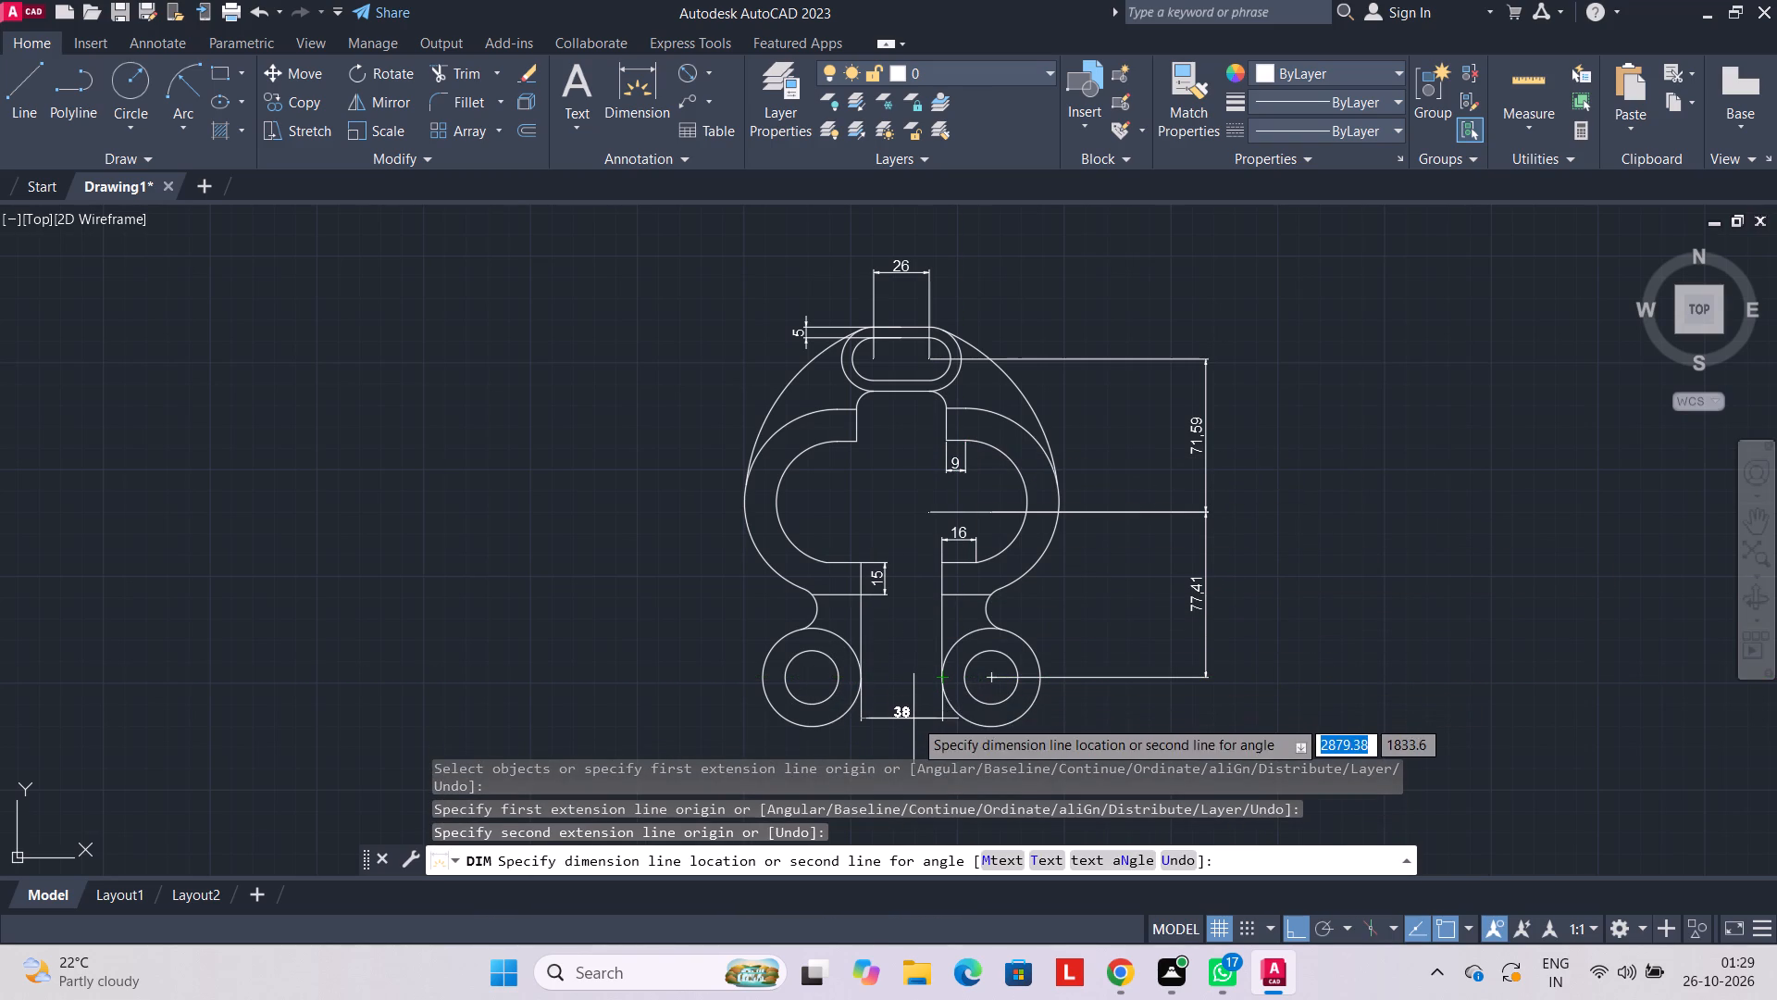
pyautogui.click(907, 654)
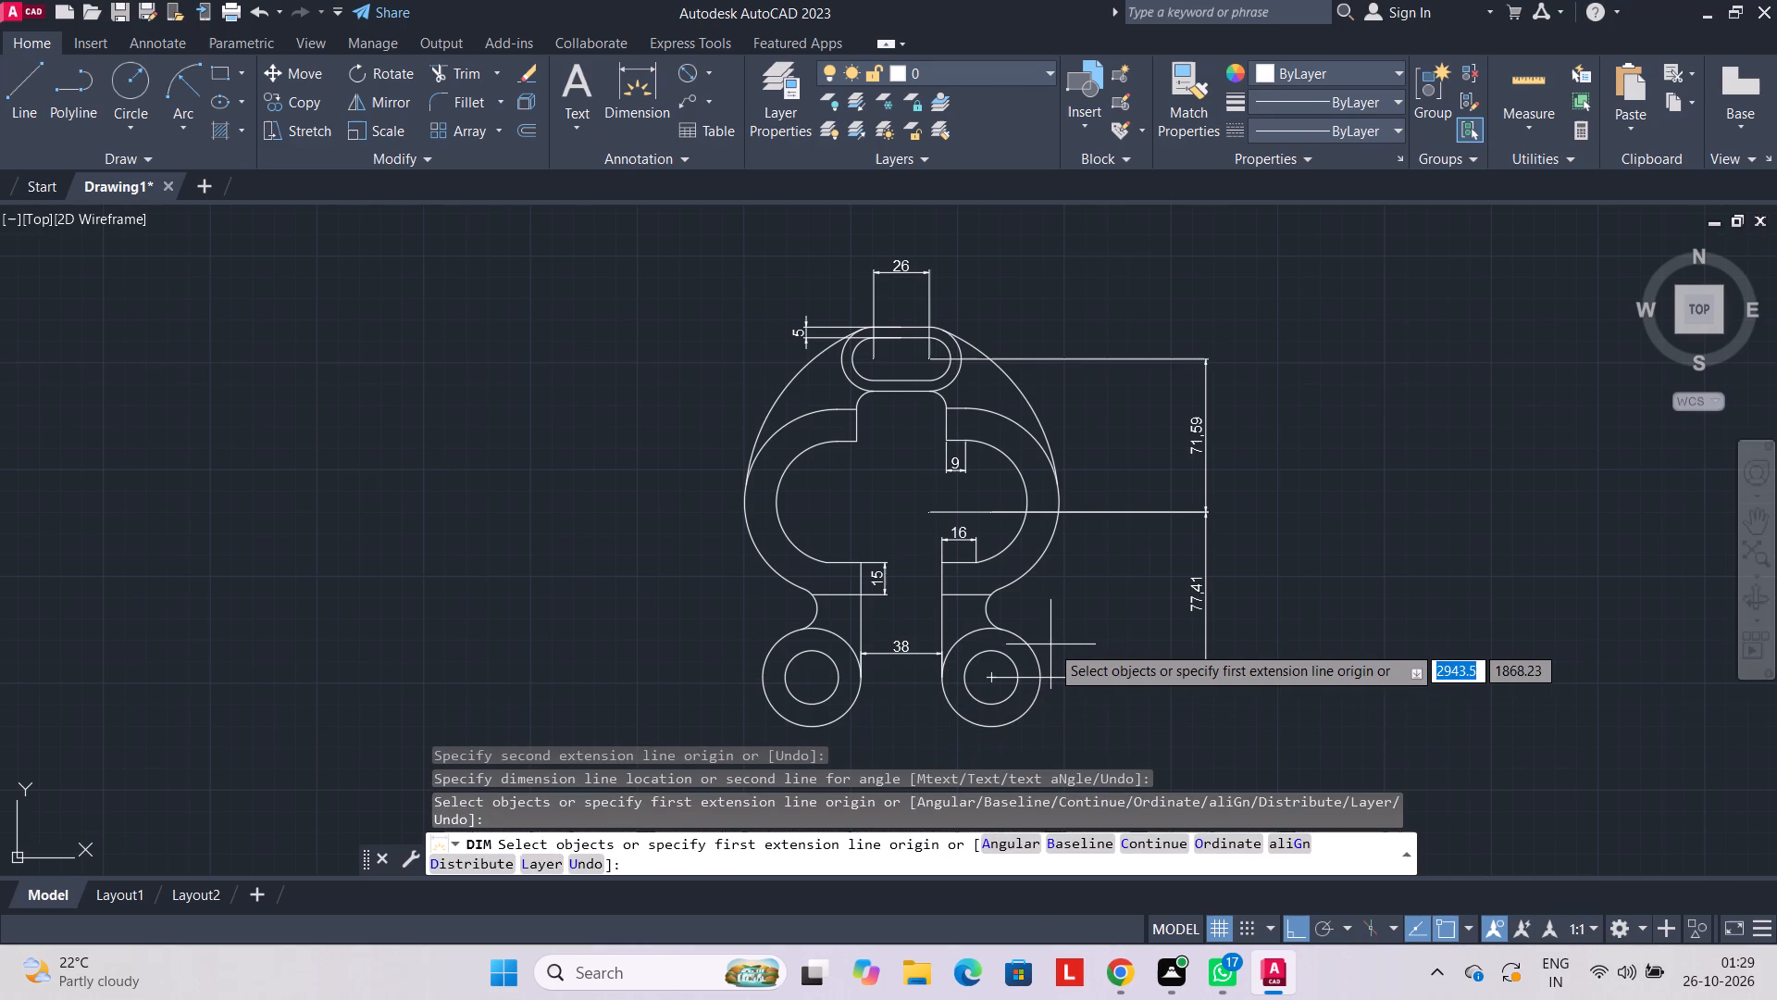
# Add diameter dimensions to the outer and inner lower right circles, placing their text below the circles on opposite sides.
pyautogui.scroll(1, 1022, 580)
pyautogui.scroll(-2, 957, 564)
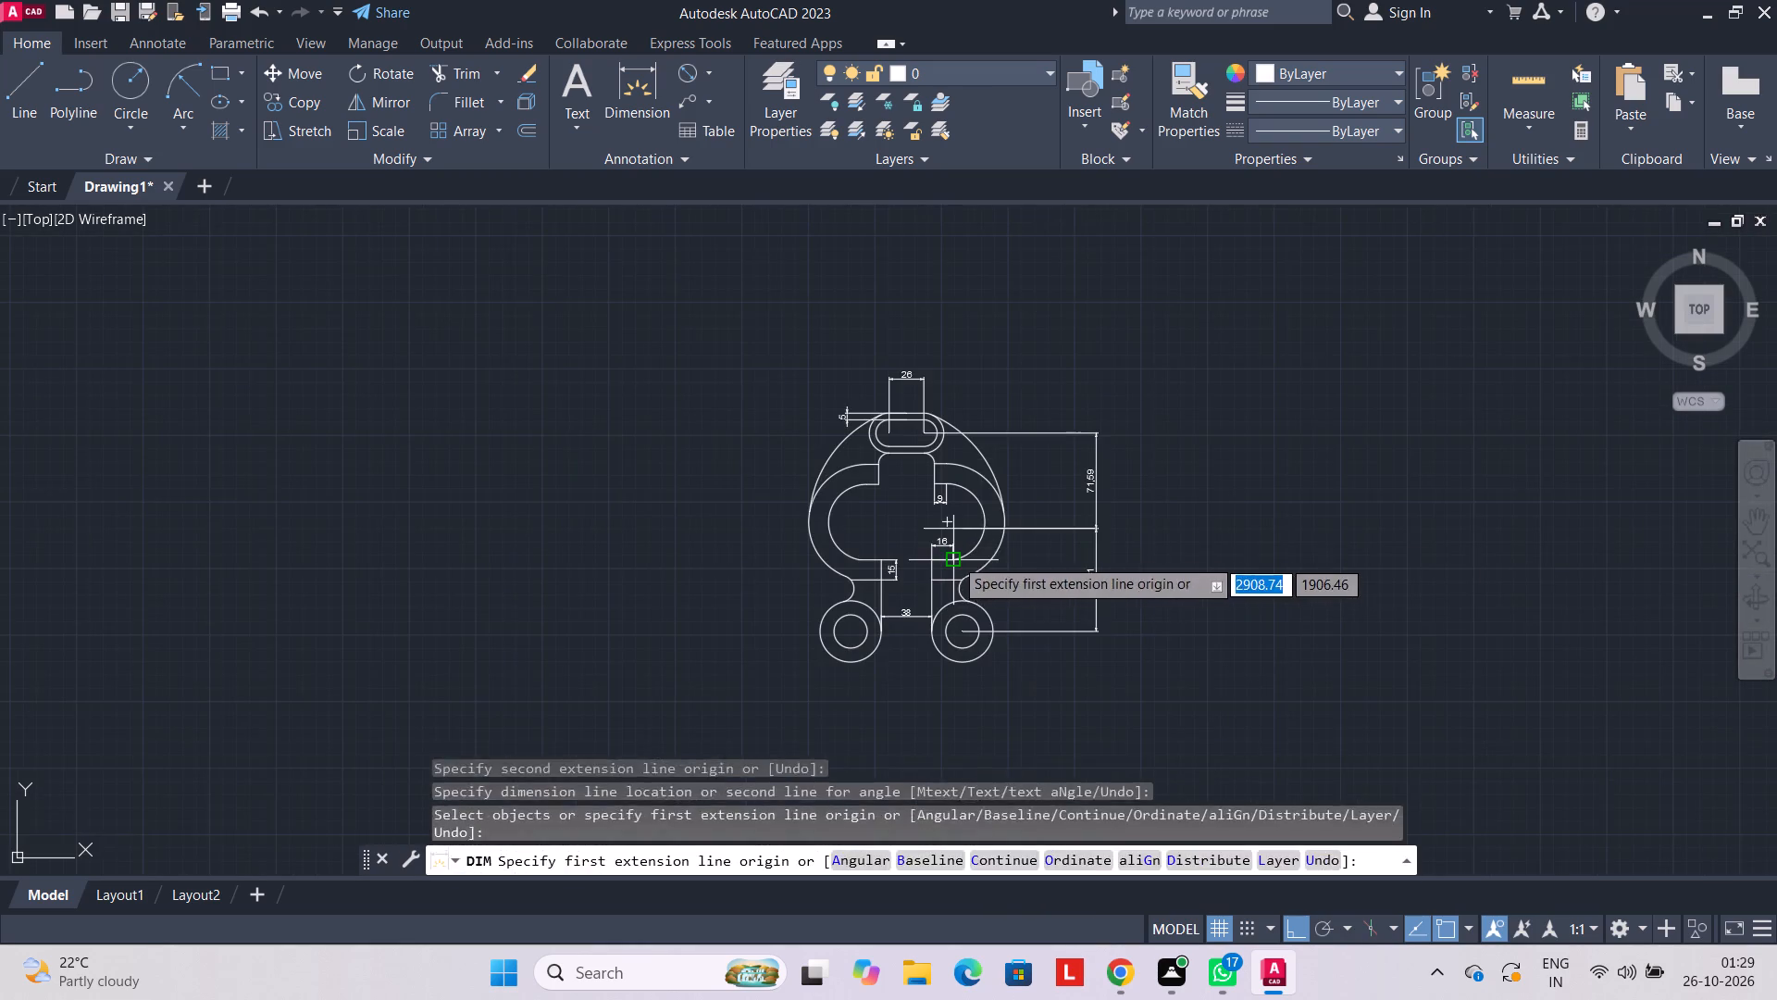
pyautogui.scroll(1, 977, 531)
pyautogui.moveTo(963, 544); pyautogui.dragTo(974, 474, button='middle')
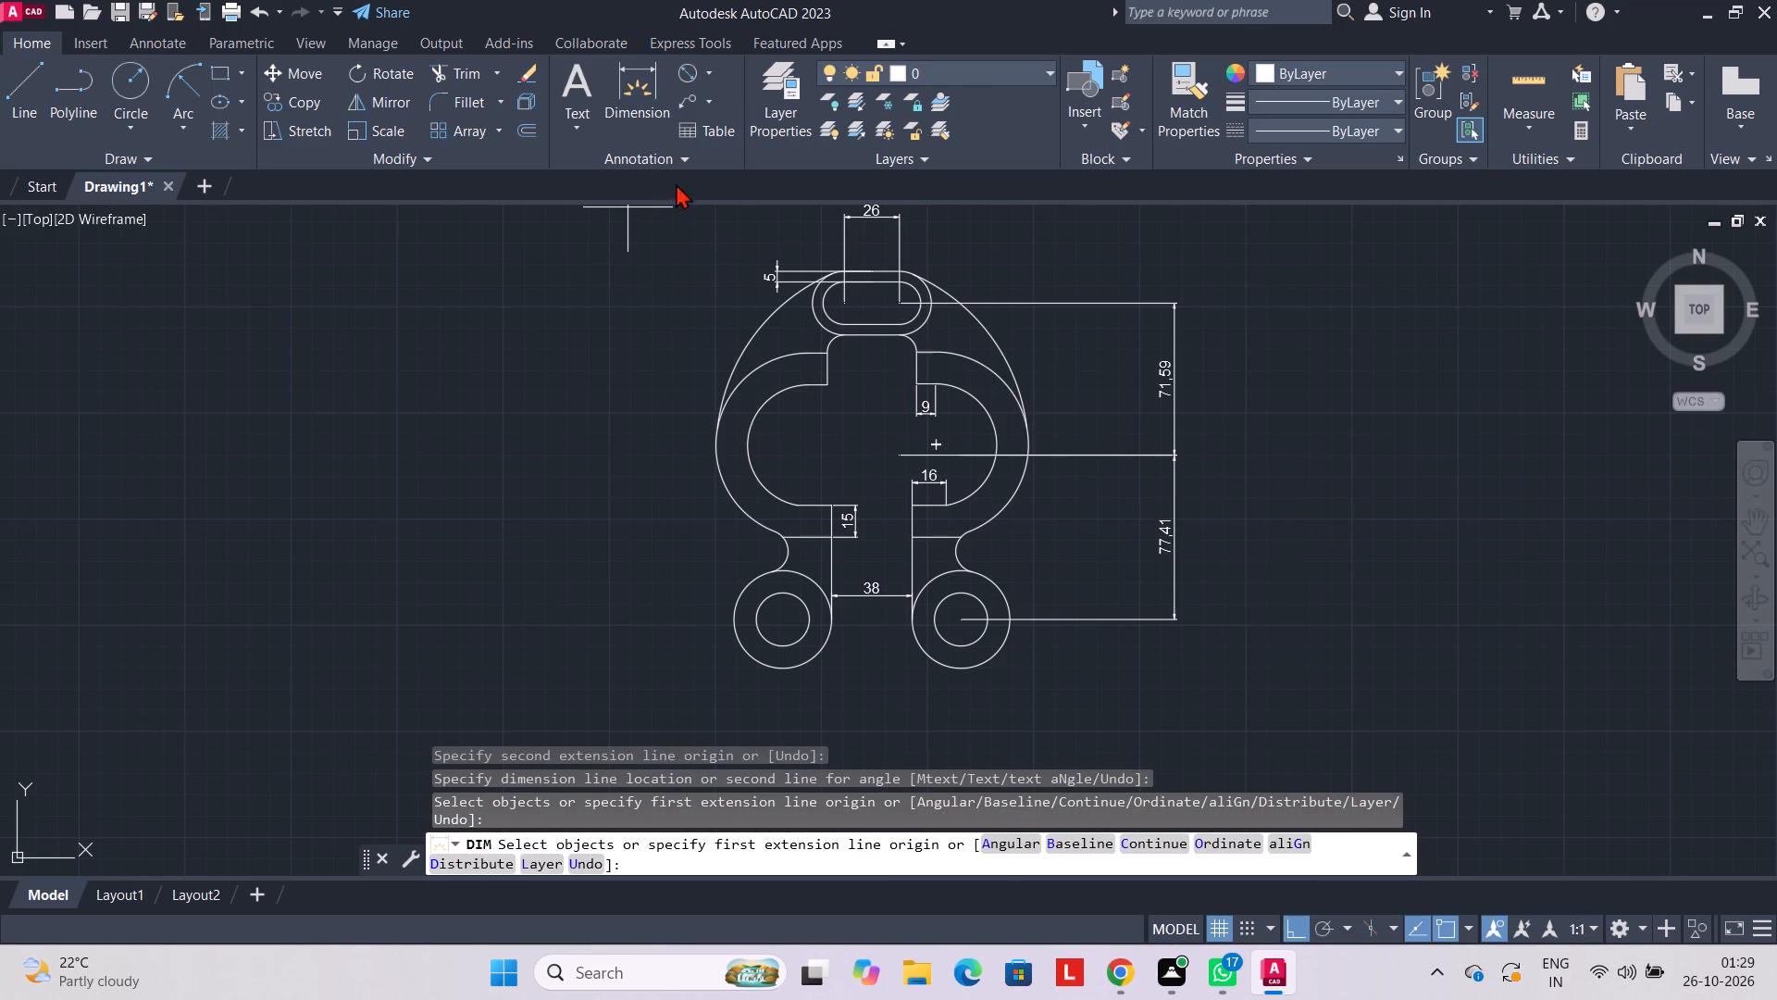
pyautogui.click(712, 69)
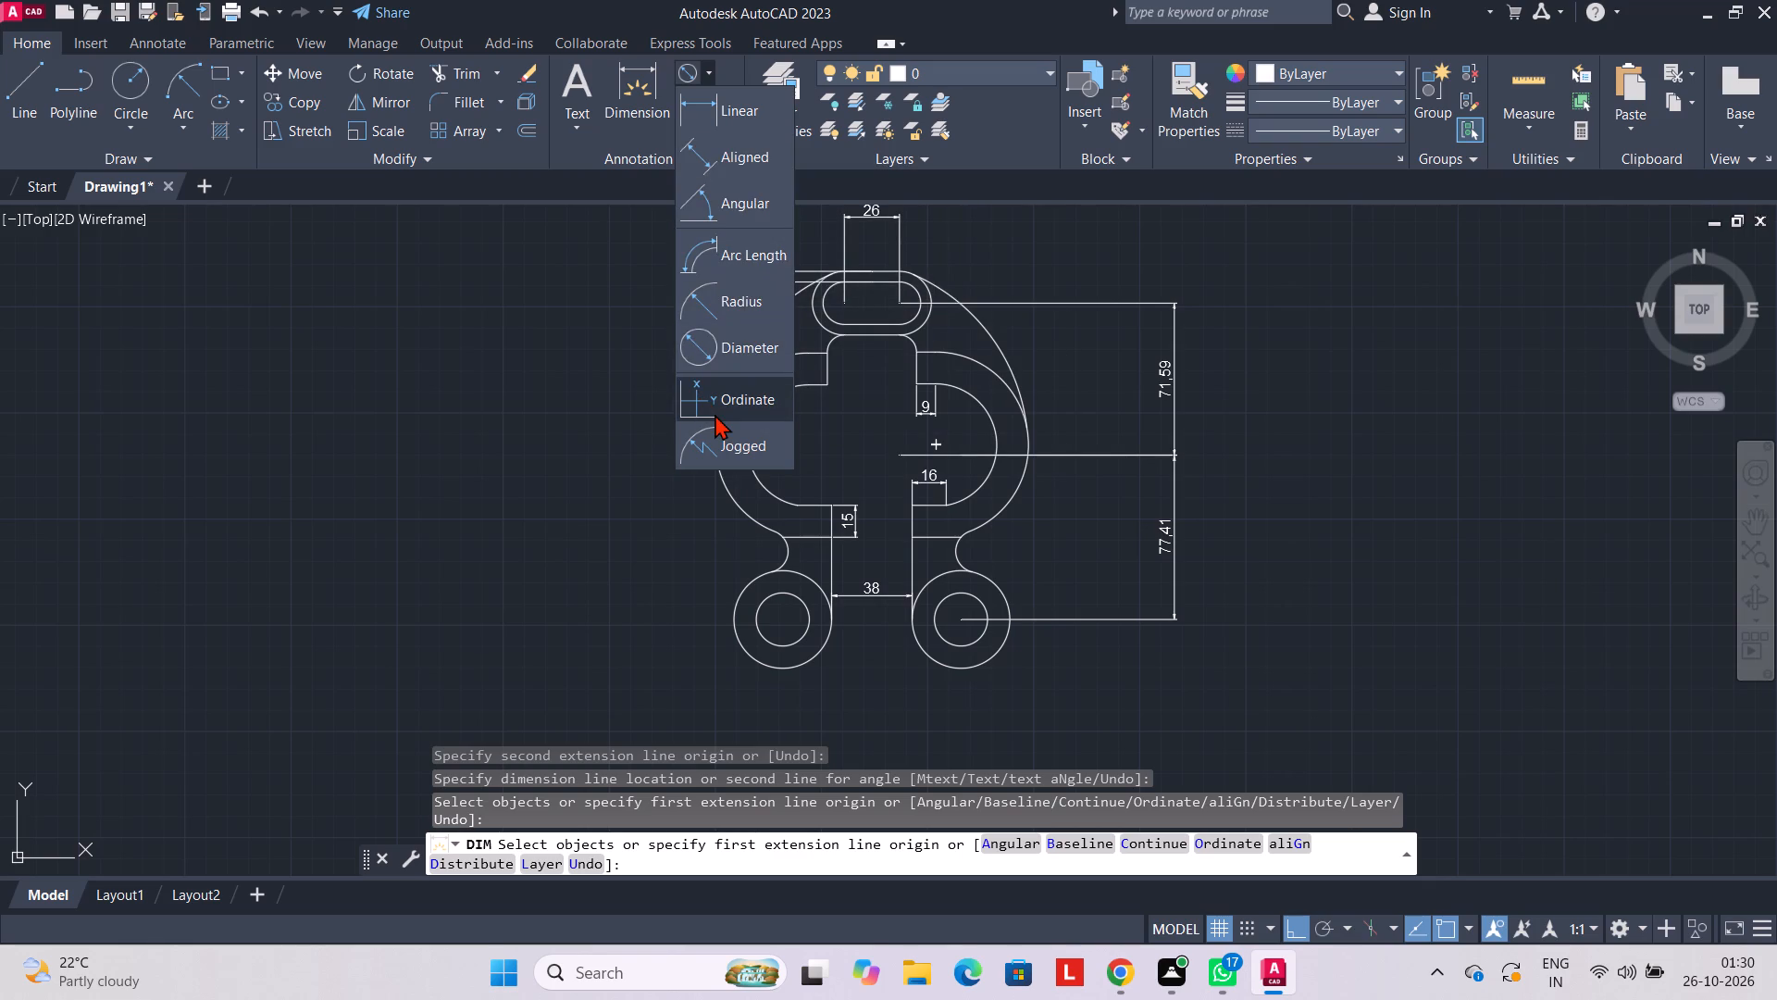
pyautogui.click(710, 356)
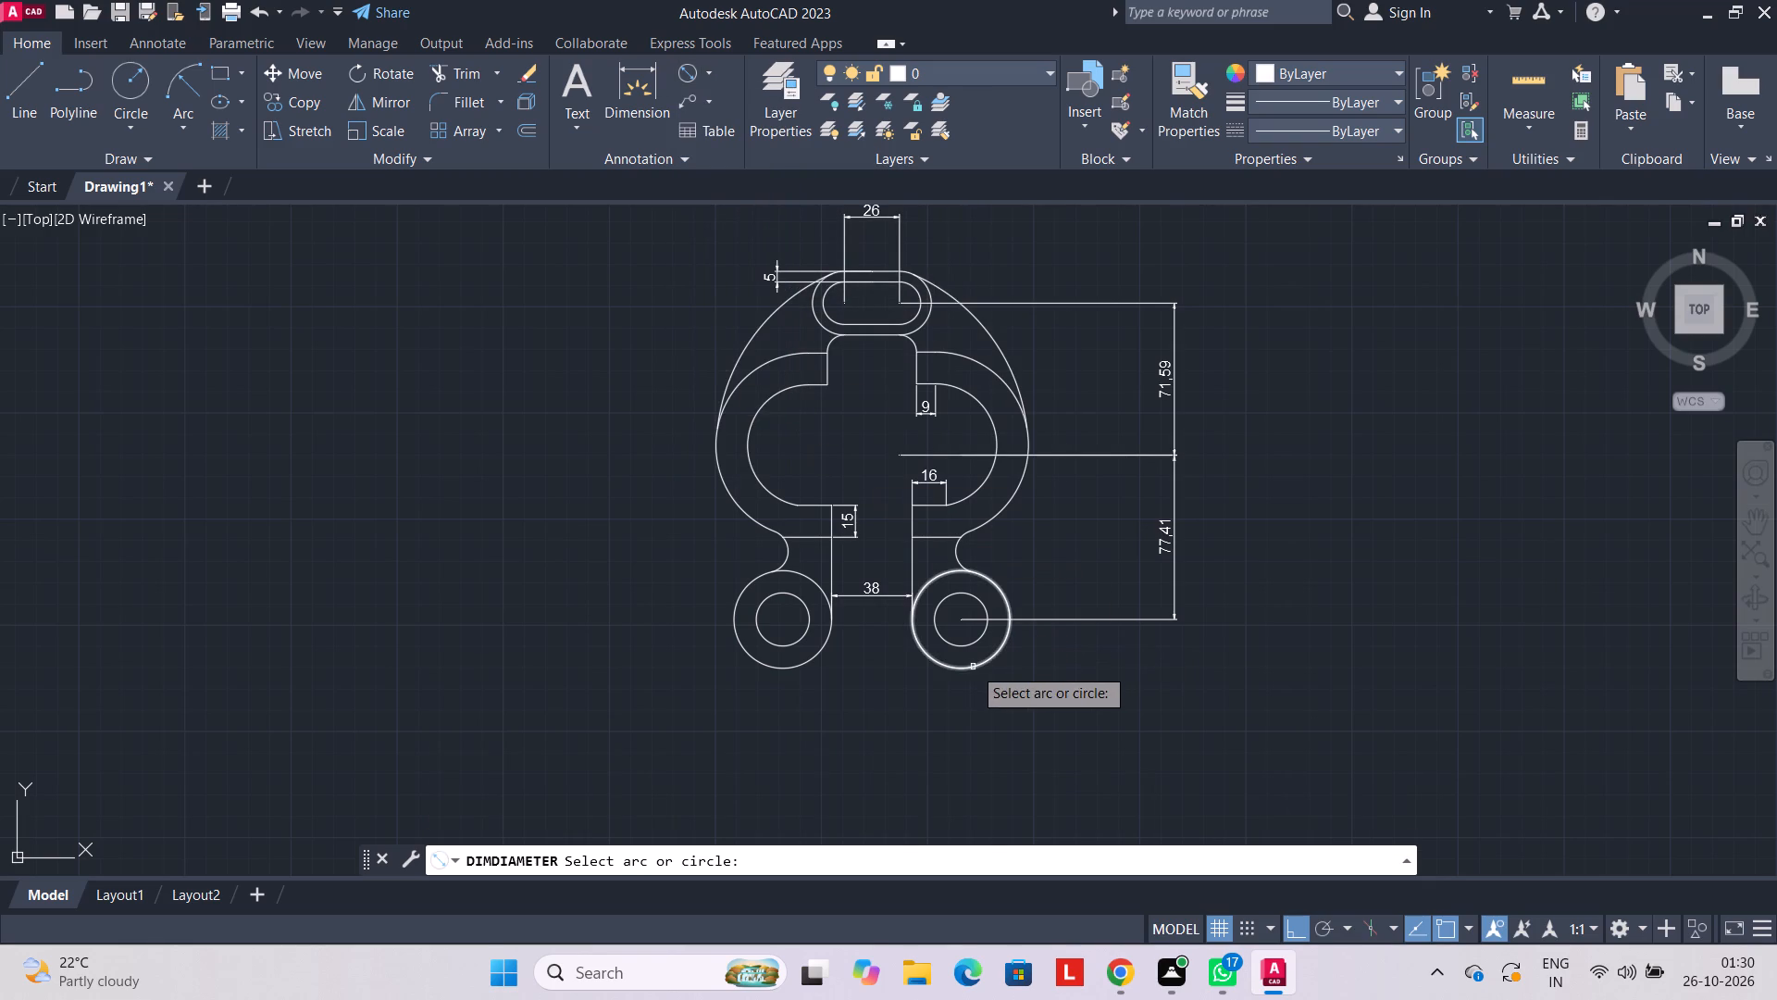
pyautogui.click(973, 667)
pyautogui.click(1058, 699)
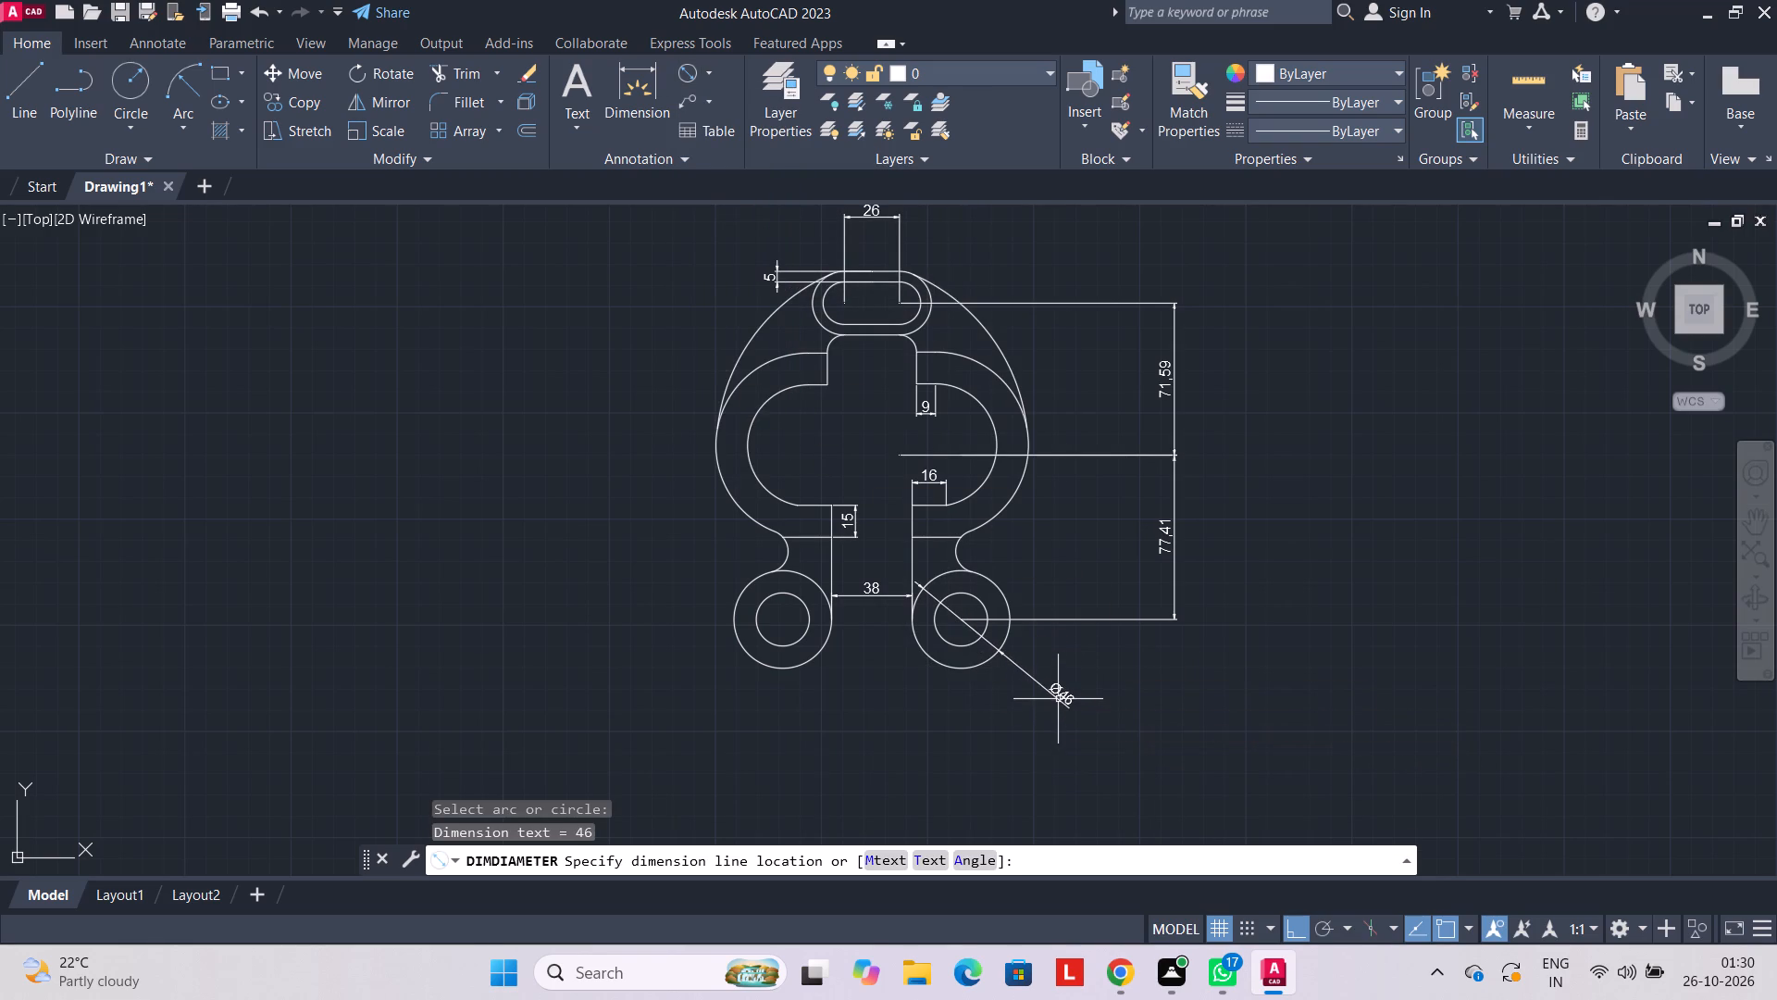
pyautogui.click(693, 74)
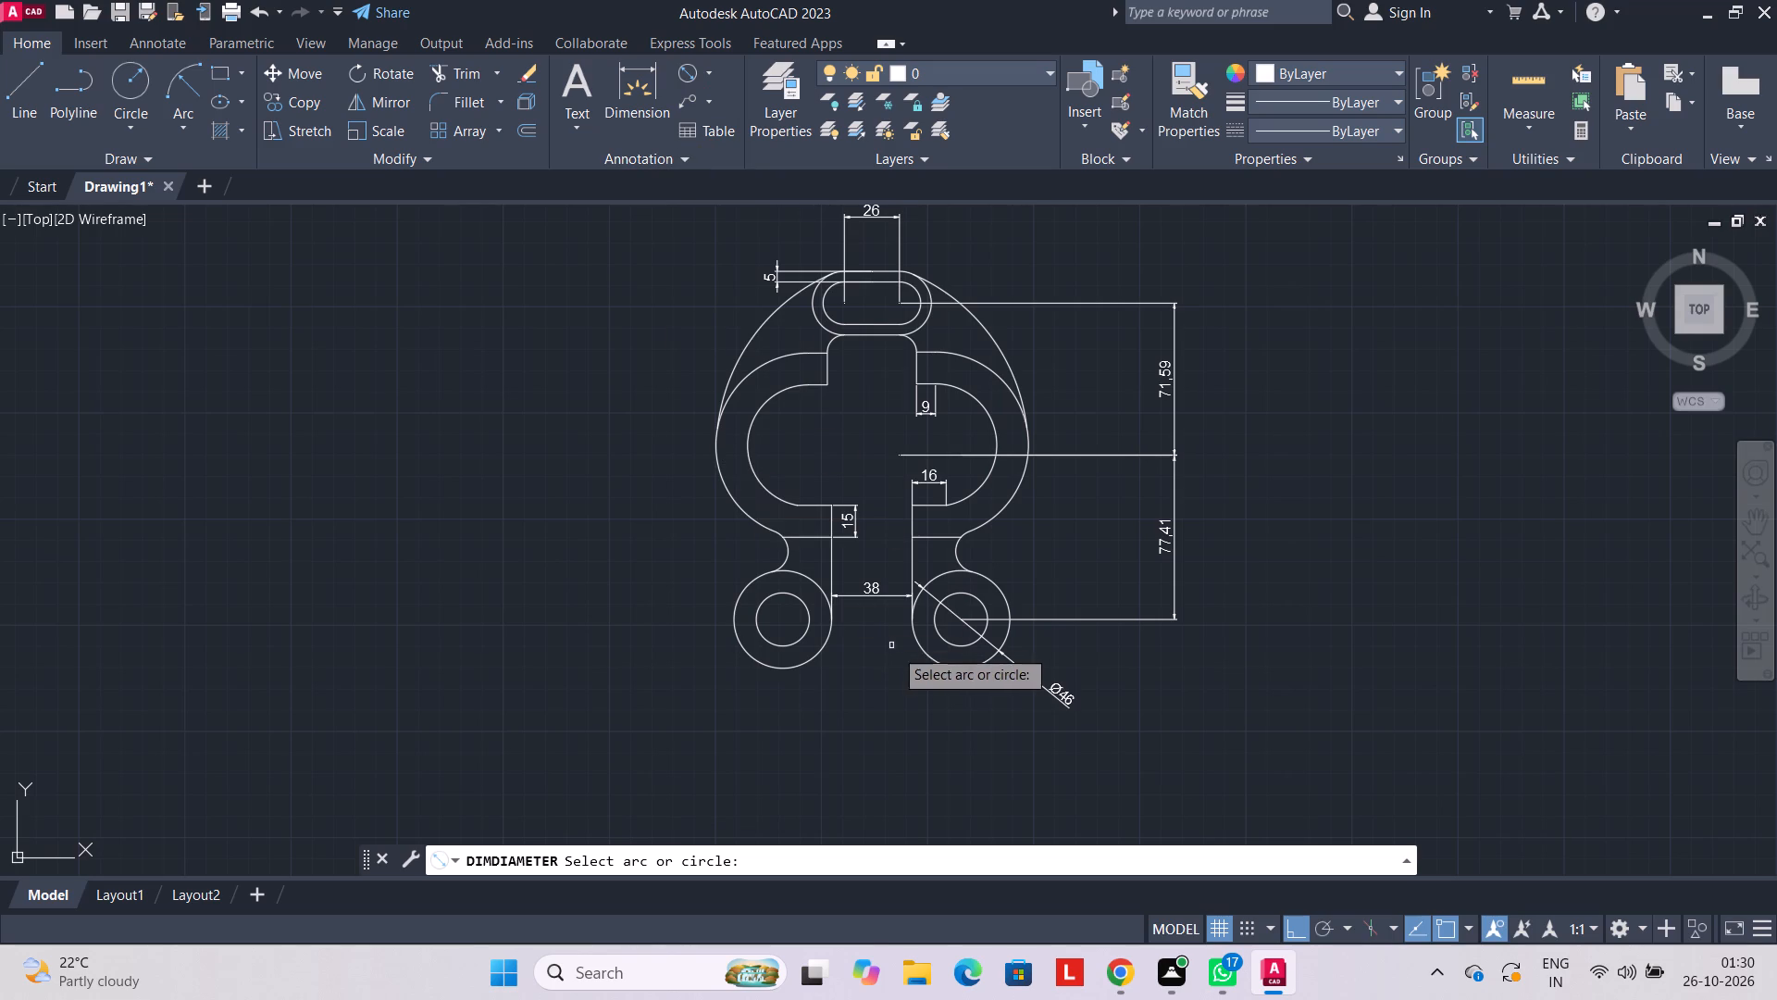
pyautogui.click(944, 641)
pyautogui.click(888, 696)
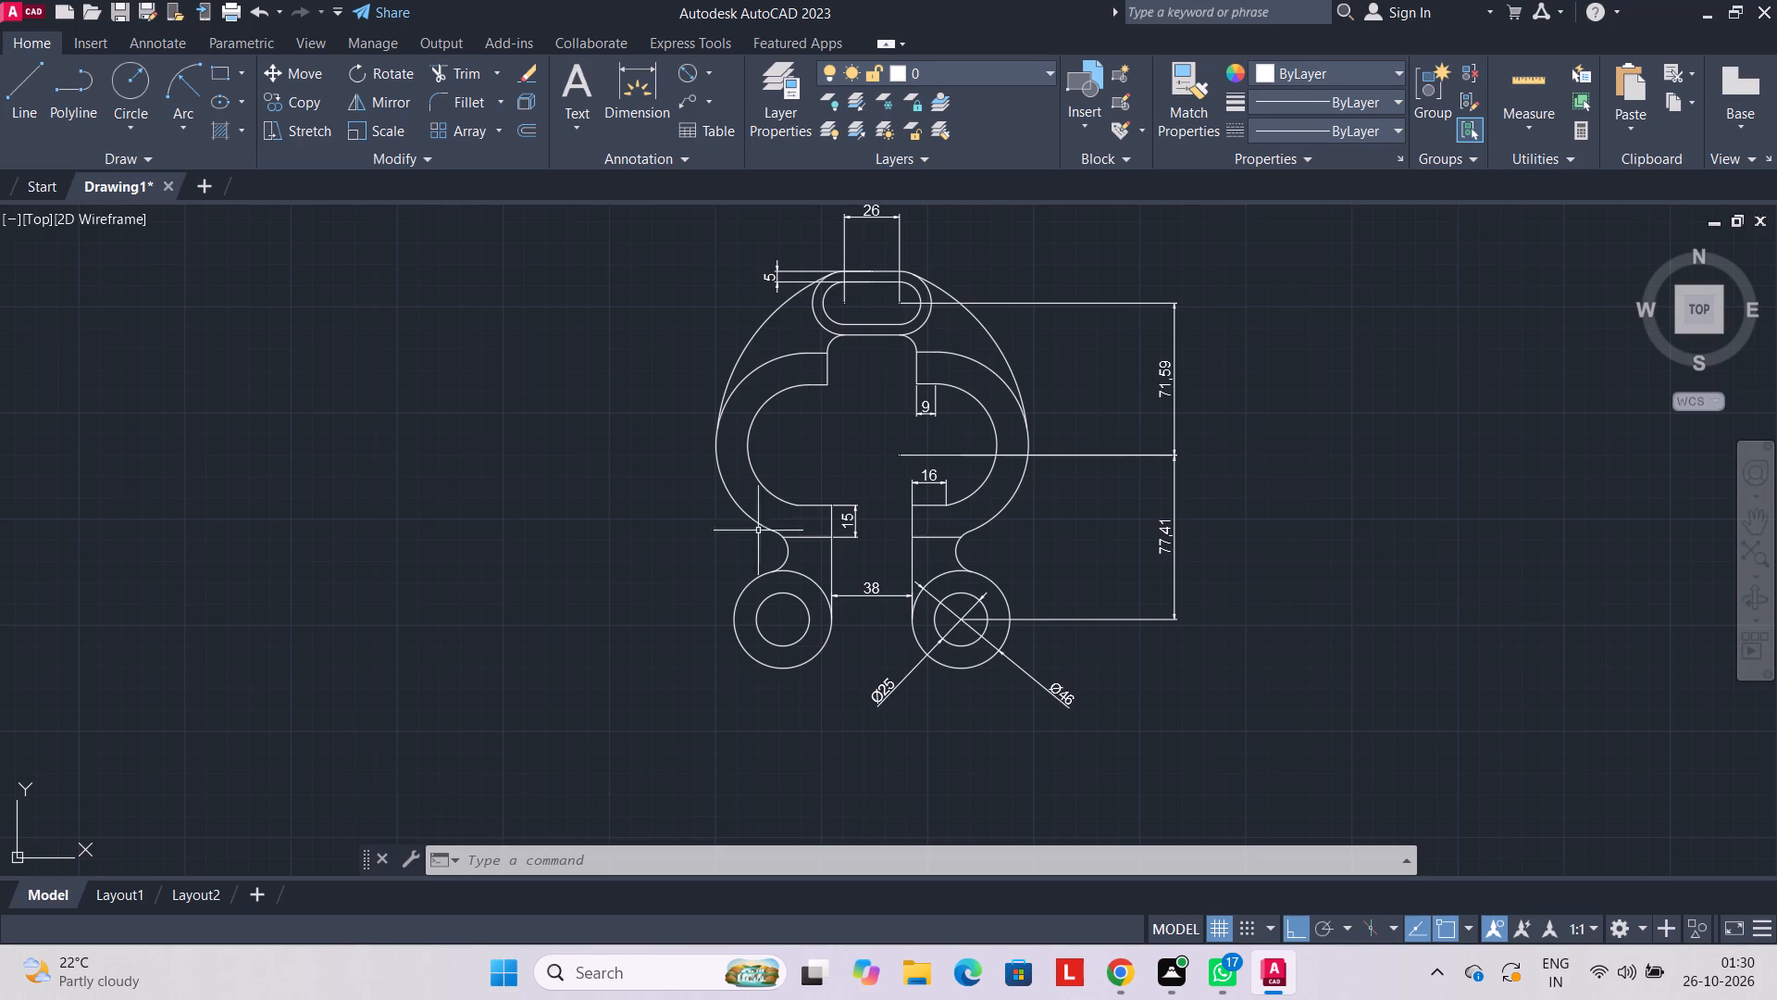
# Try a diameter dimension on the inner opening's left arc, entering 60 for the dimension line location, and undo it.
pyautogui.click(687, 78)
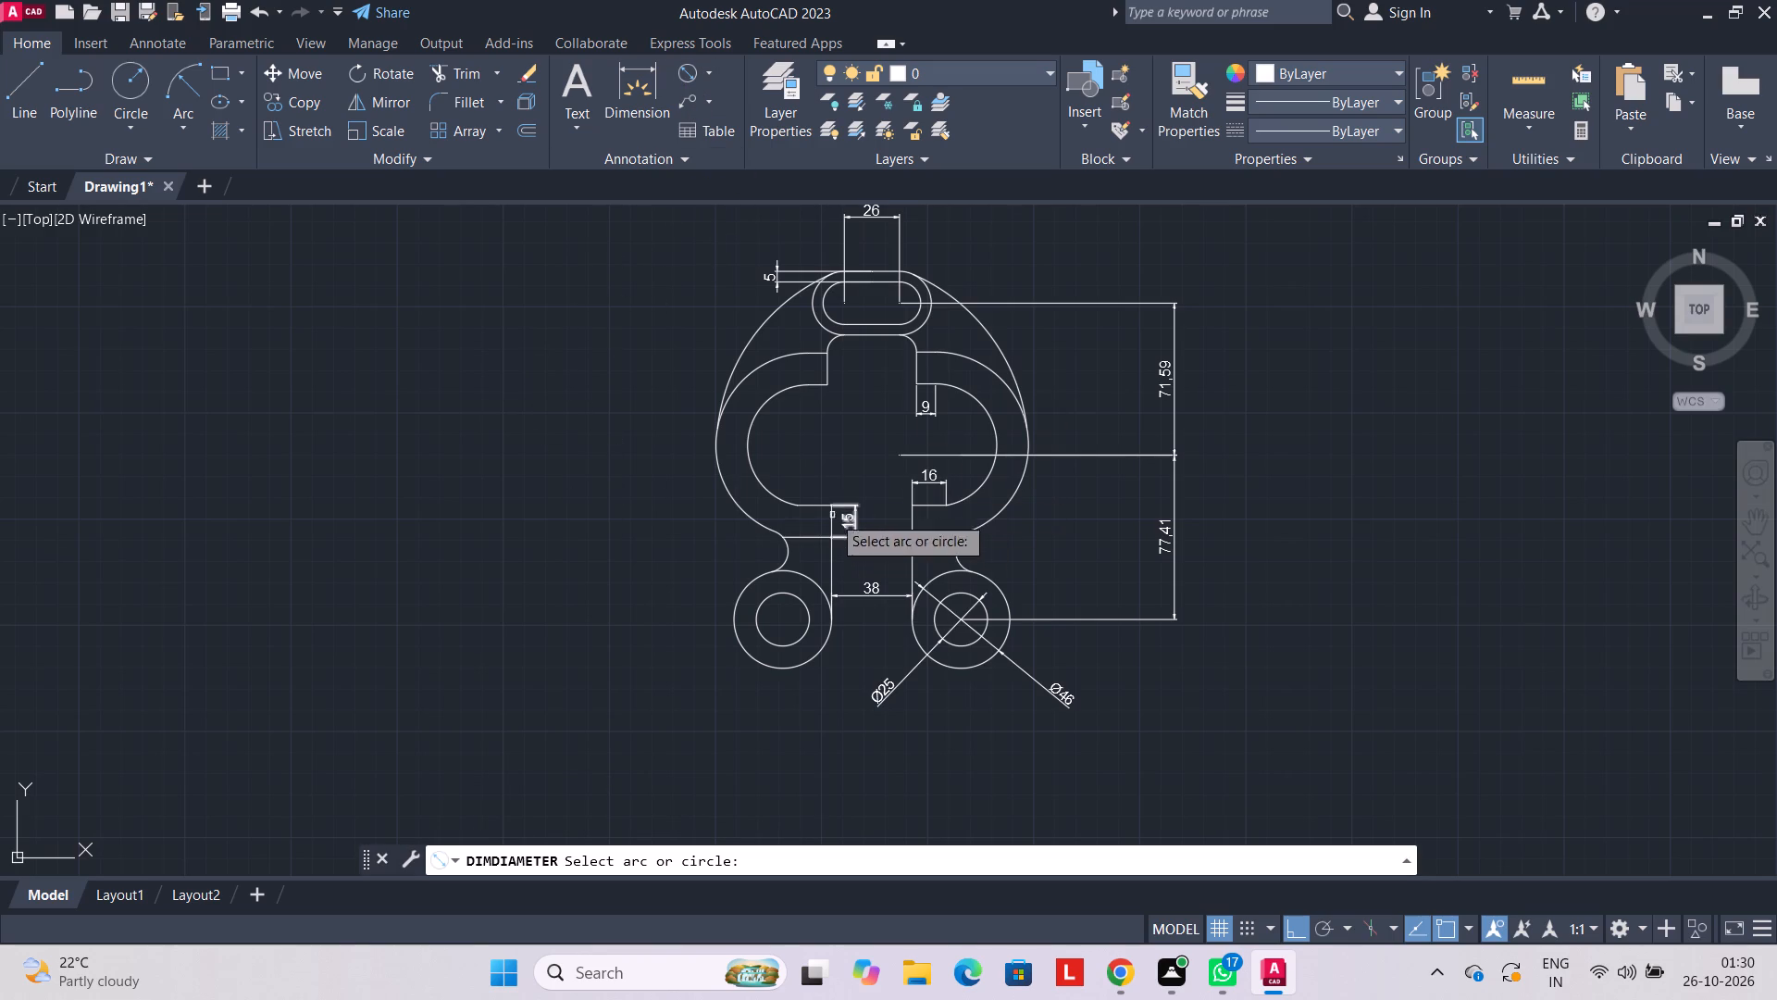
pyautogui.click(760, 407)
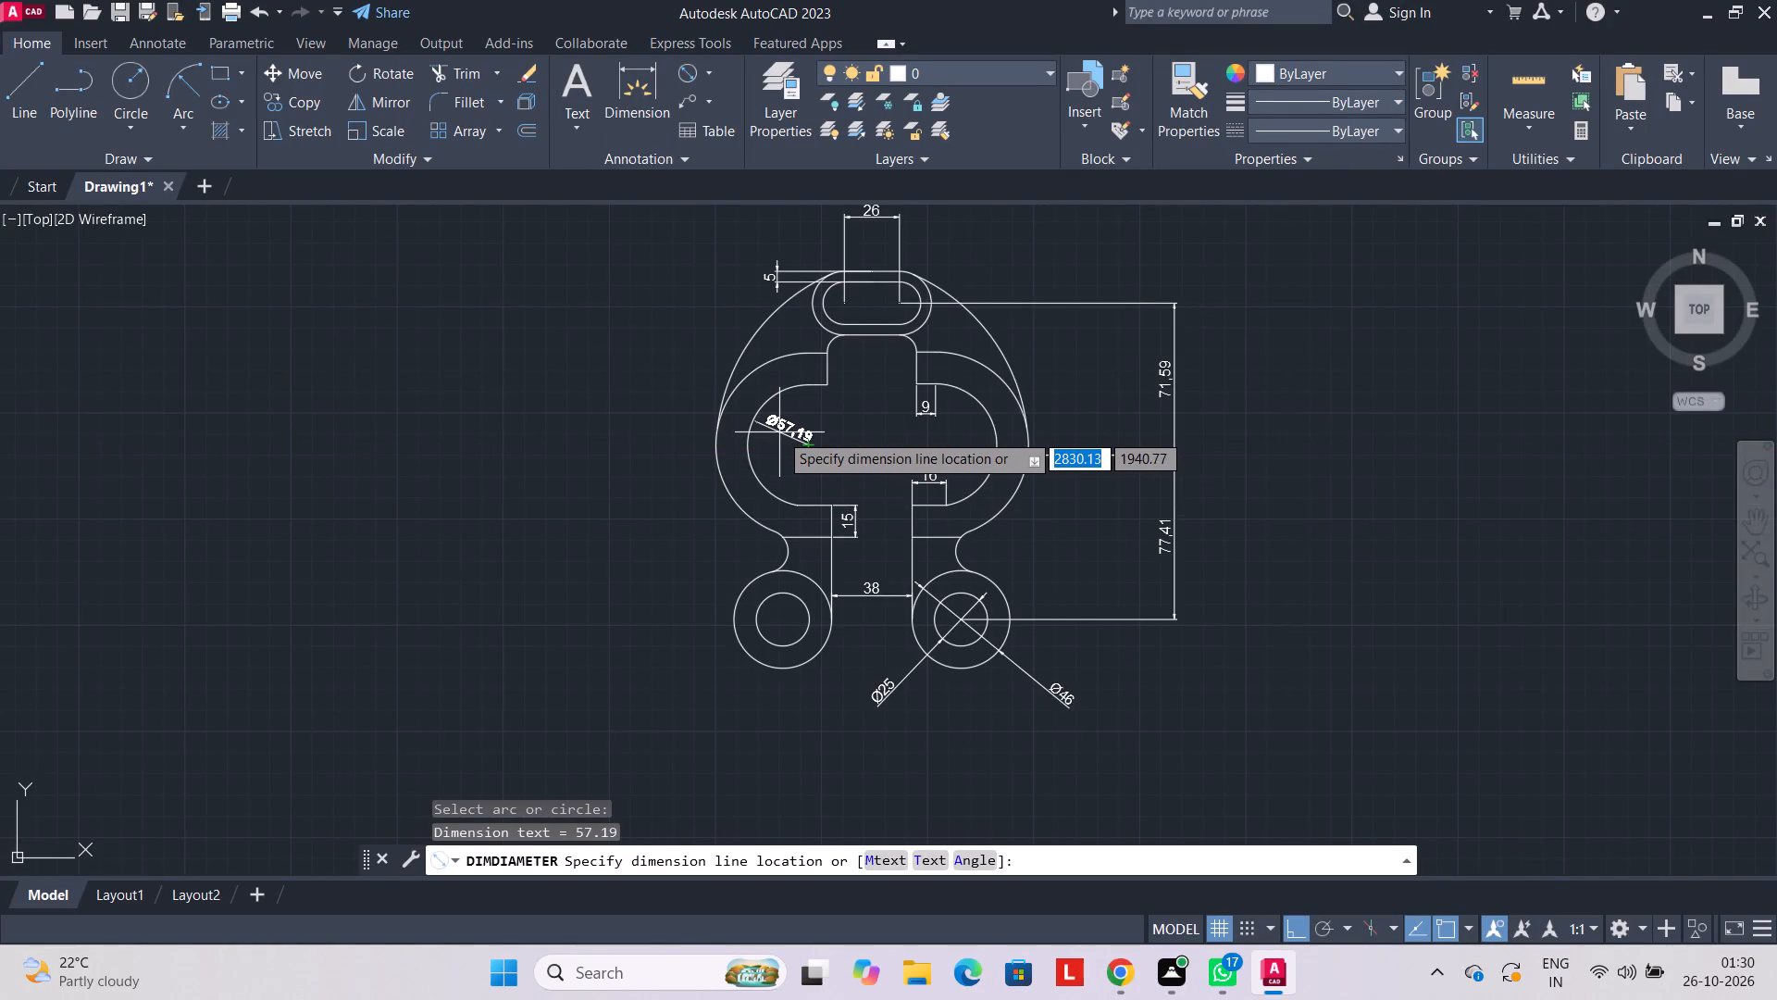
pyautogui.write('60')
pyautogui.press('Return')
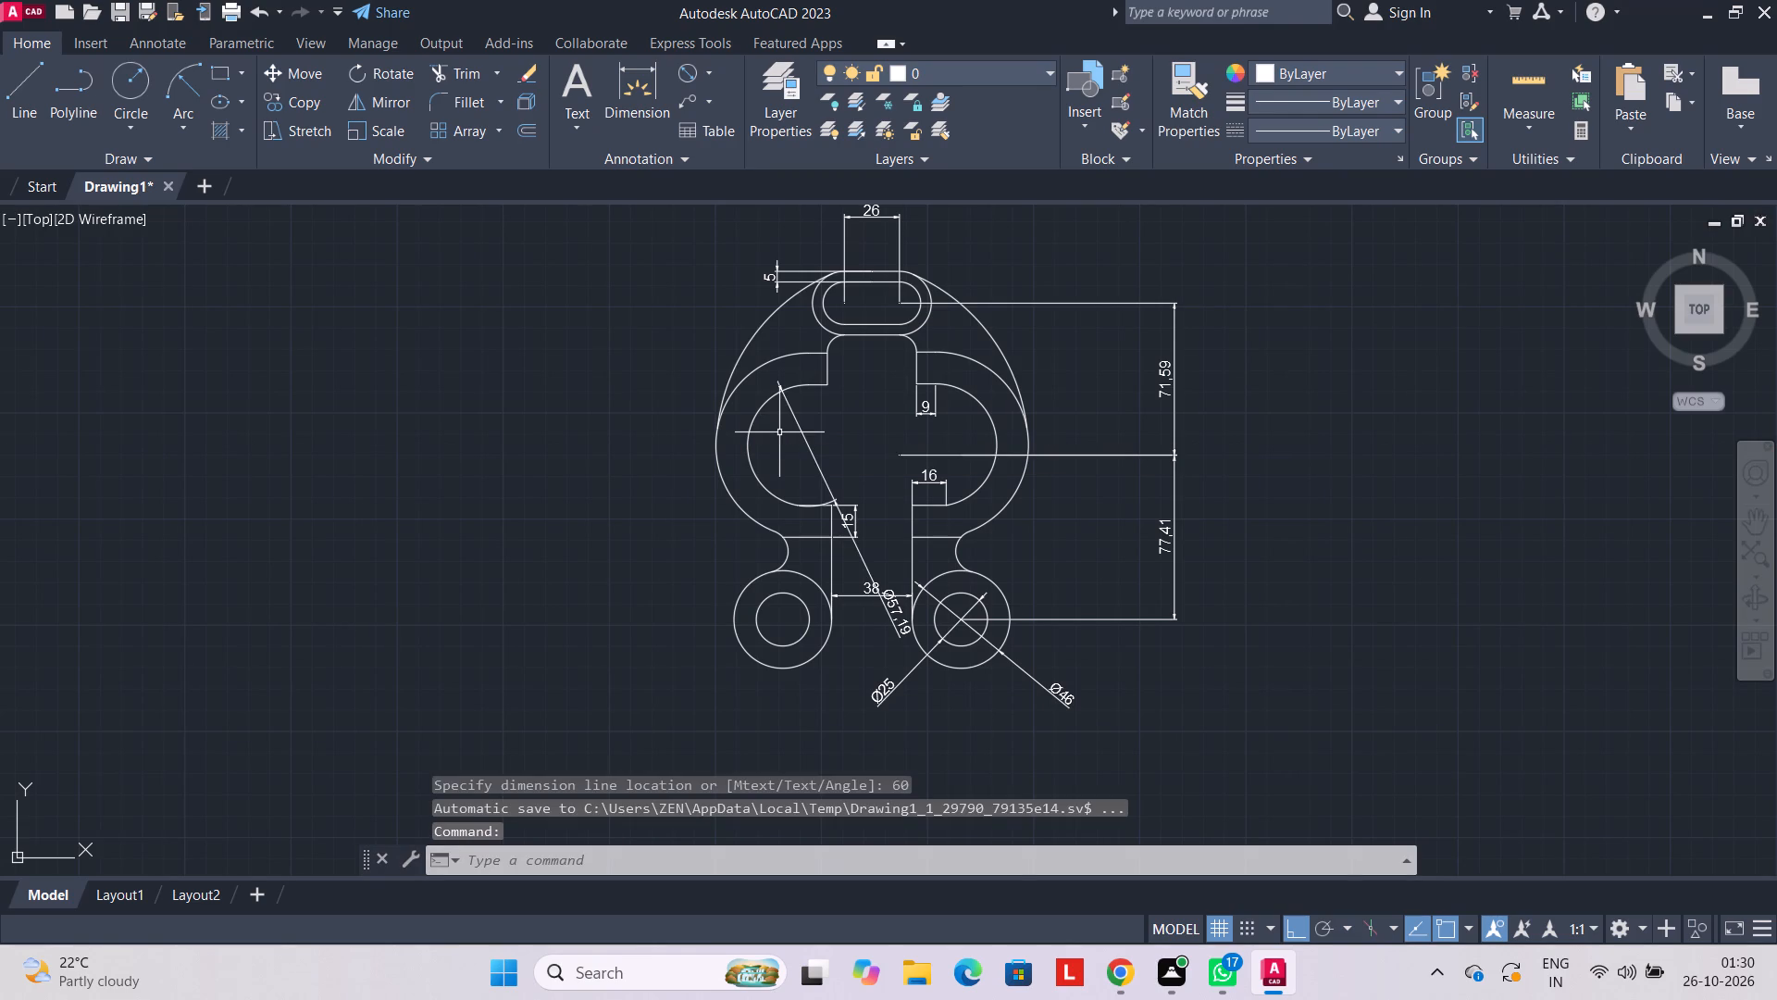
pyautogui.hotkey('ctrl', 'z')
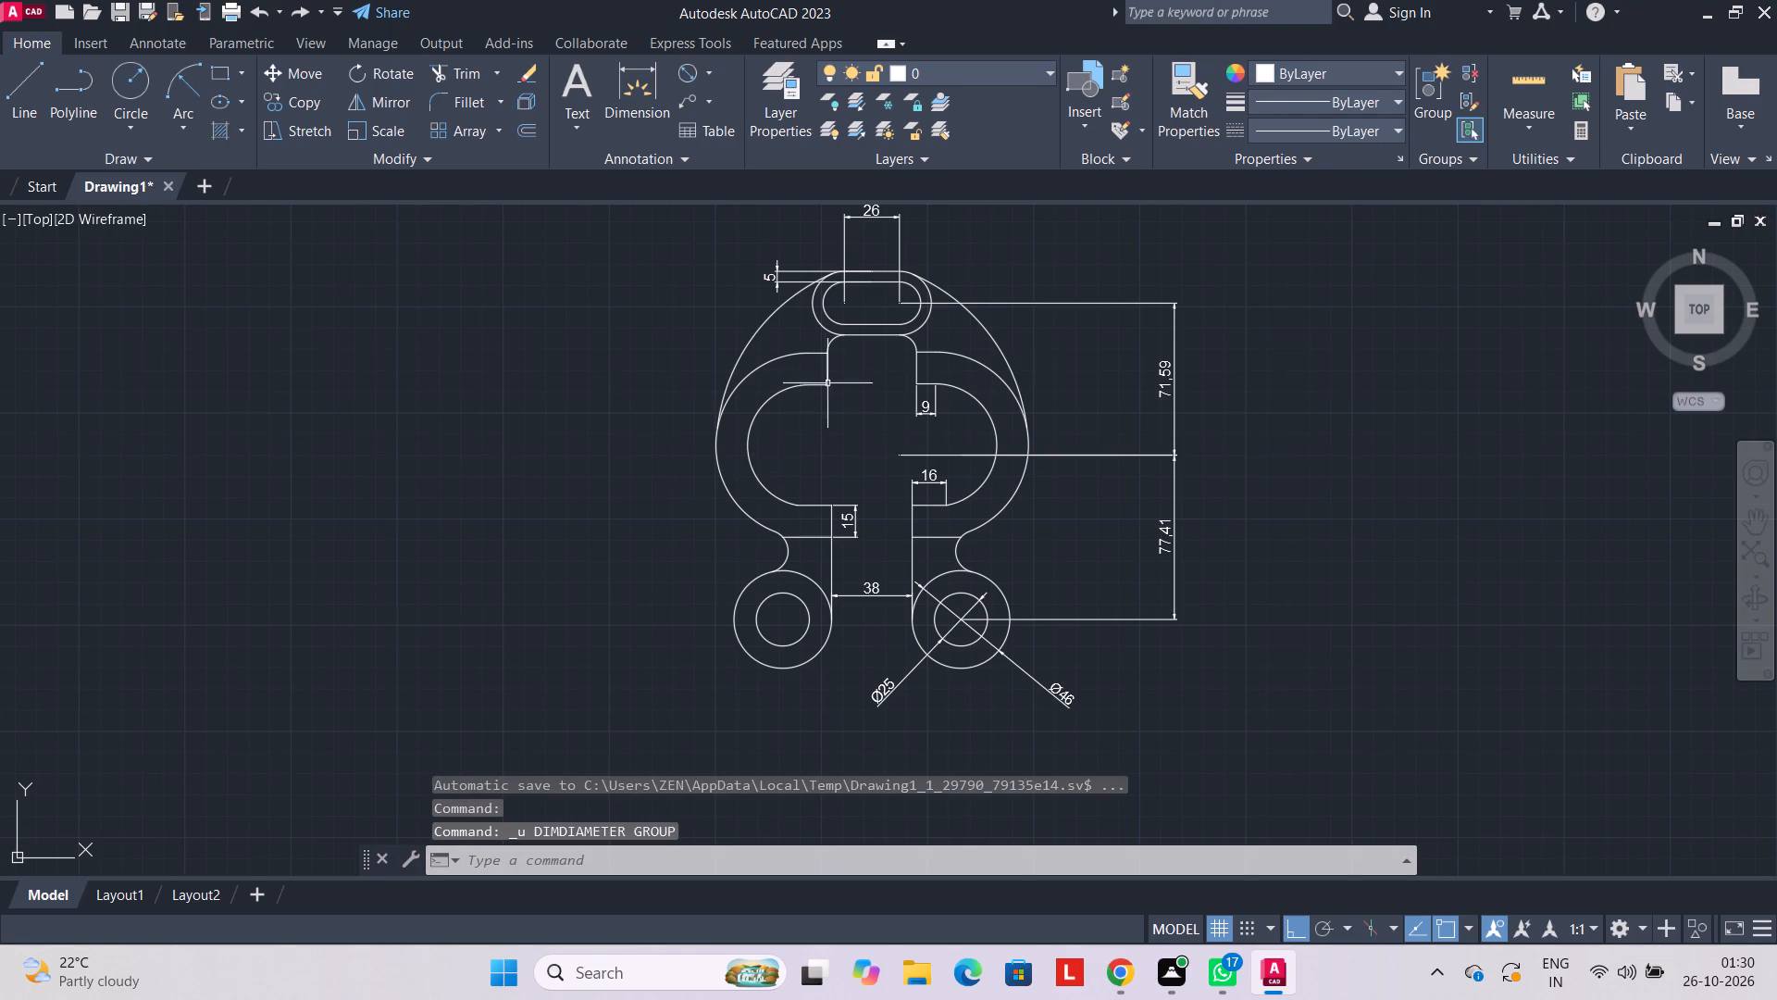
# Add a radius dimension to the large upper left outer arc, placing its text inside the opening.
pyautogui.click(710, 73)
pyautogui.click(746, 304)
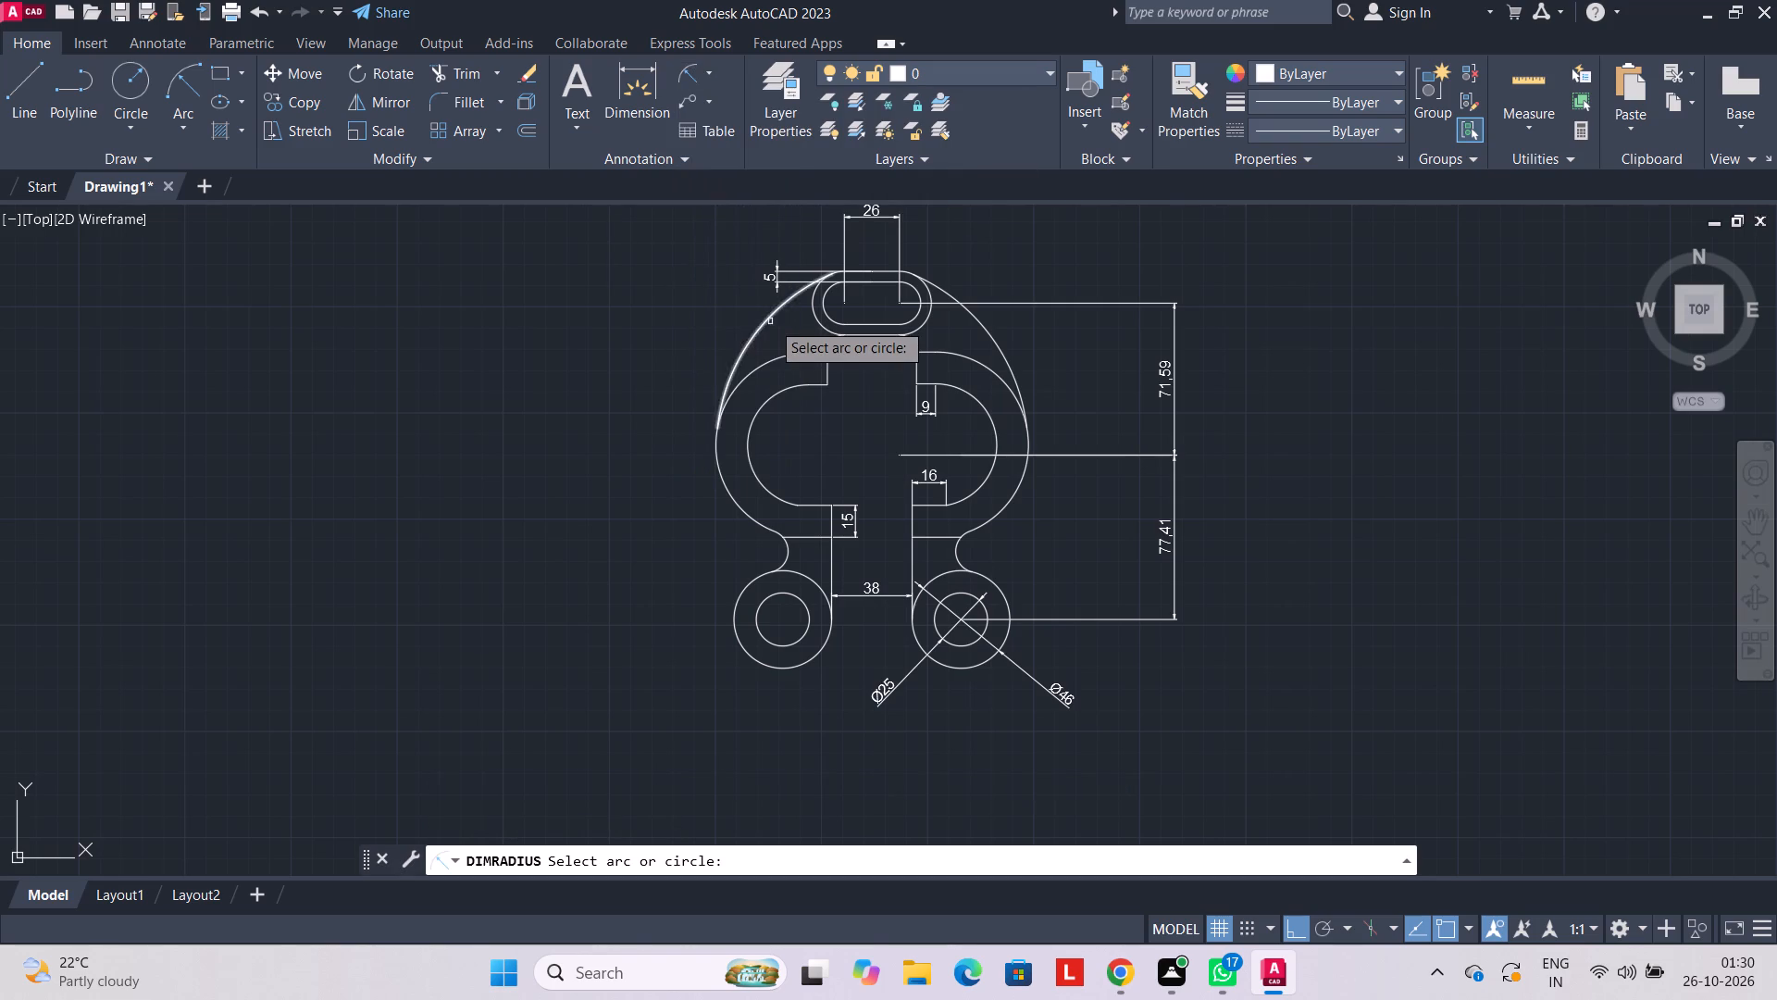
pyautogui.click(766, 320)
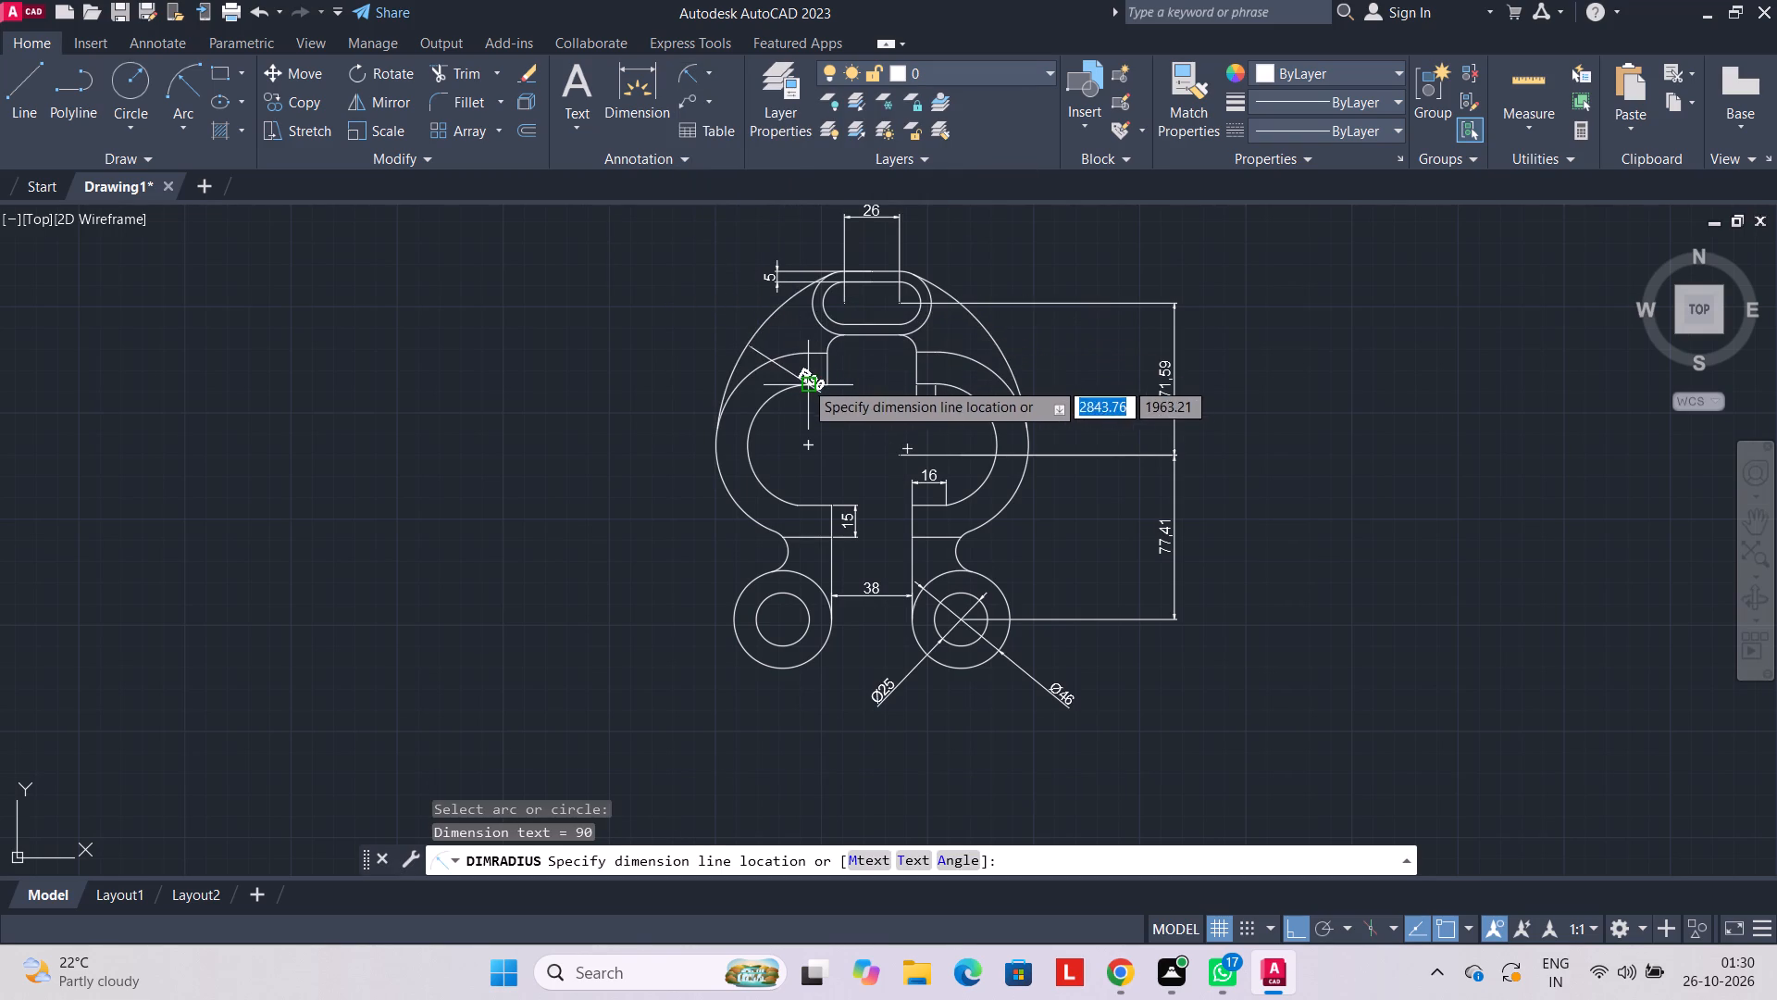
pyautogui.click(847, 430)
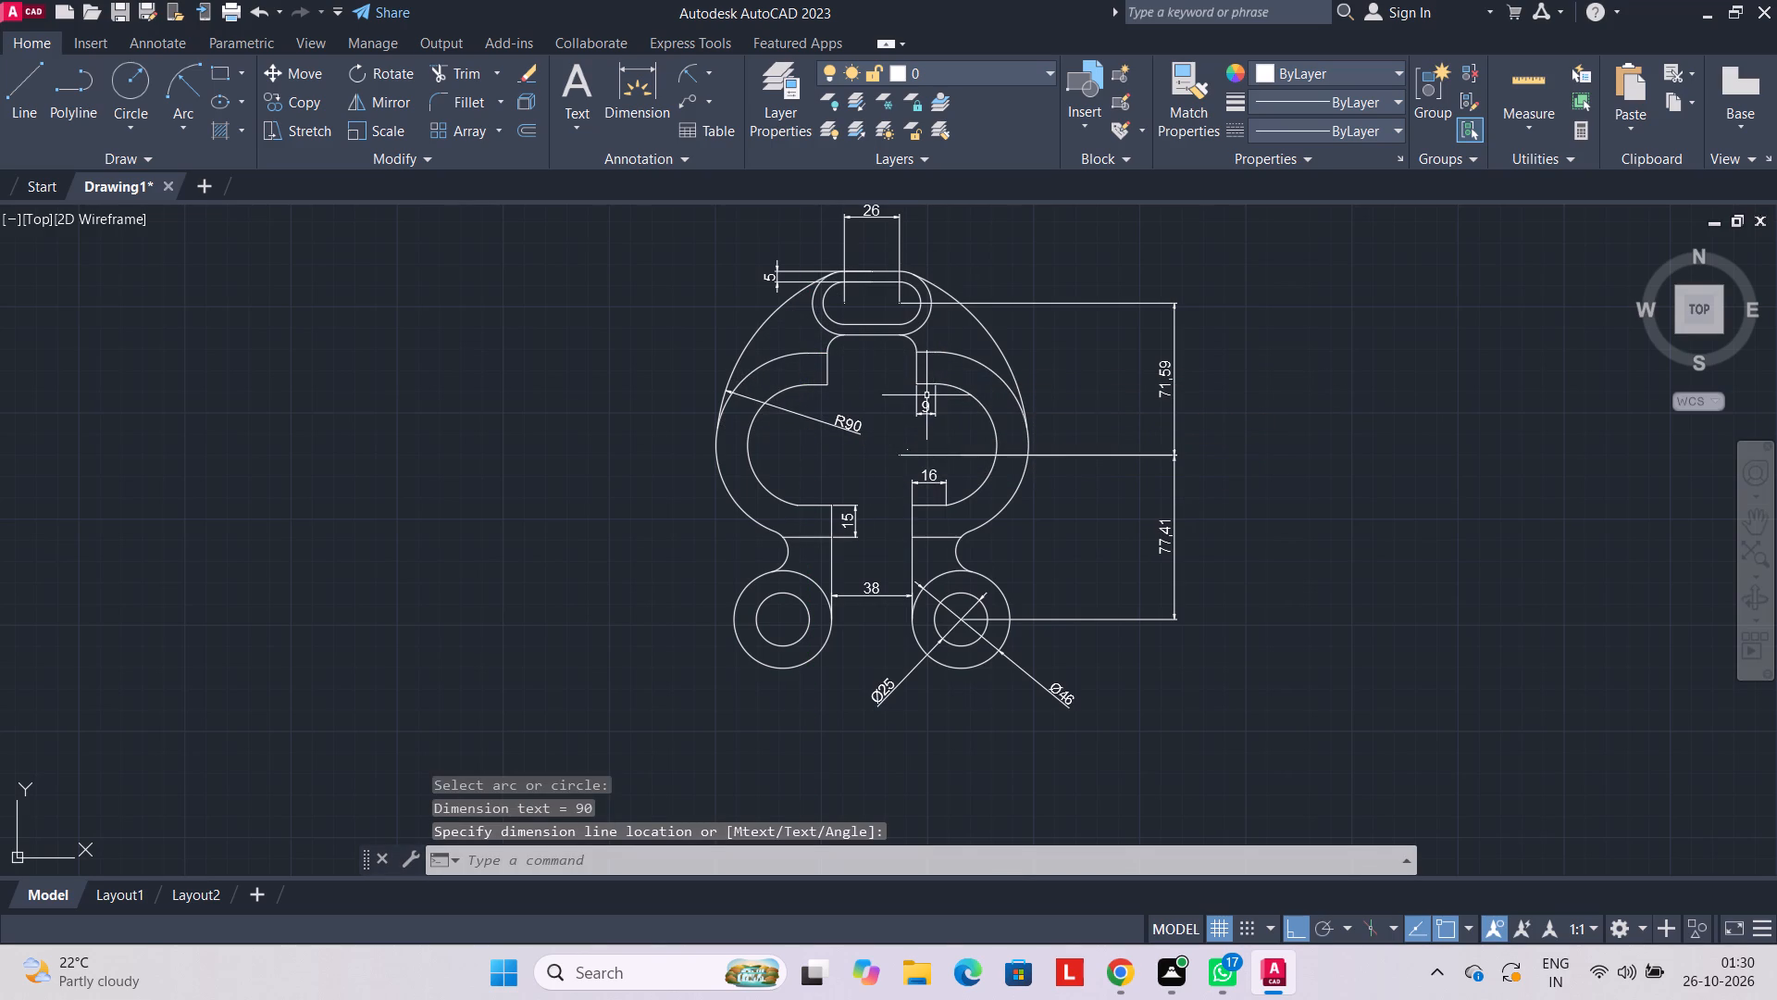
# Add radius dimensions to the rounded corner at the upper right of the opening's neck and the small concave arc above the lower right circles.
pyautogui.scroll(1, 921, 343)
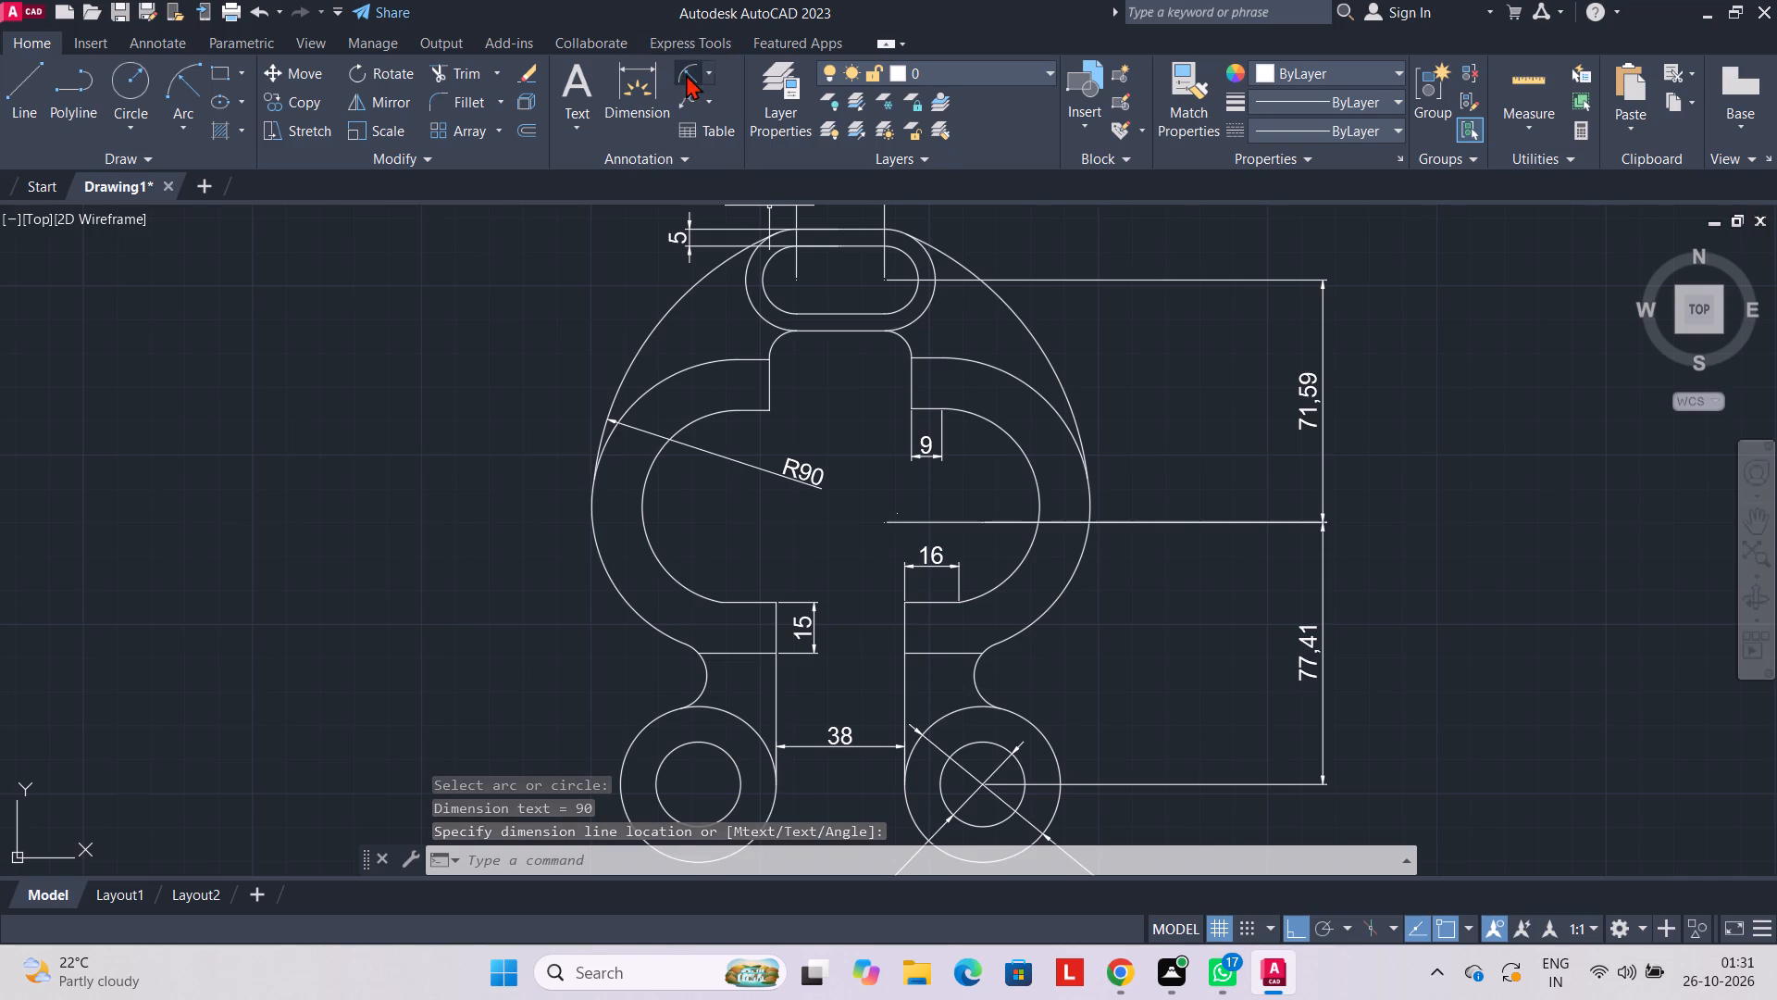
pyautogui.click(686, 74)
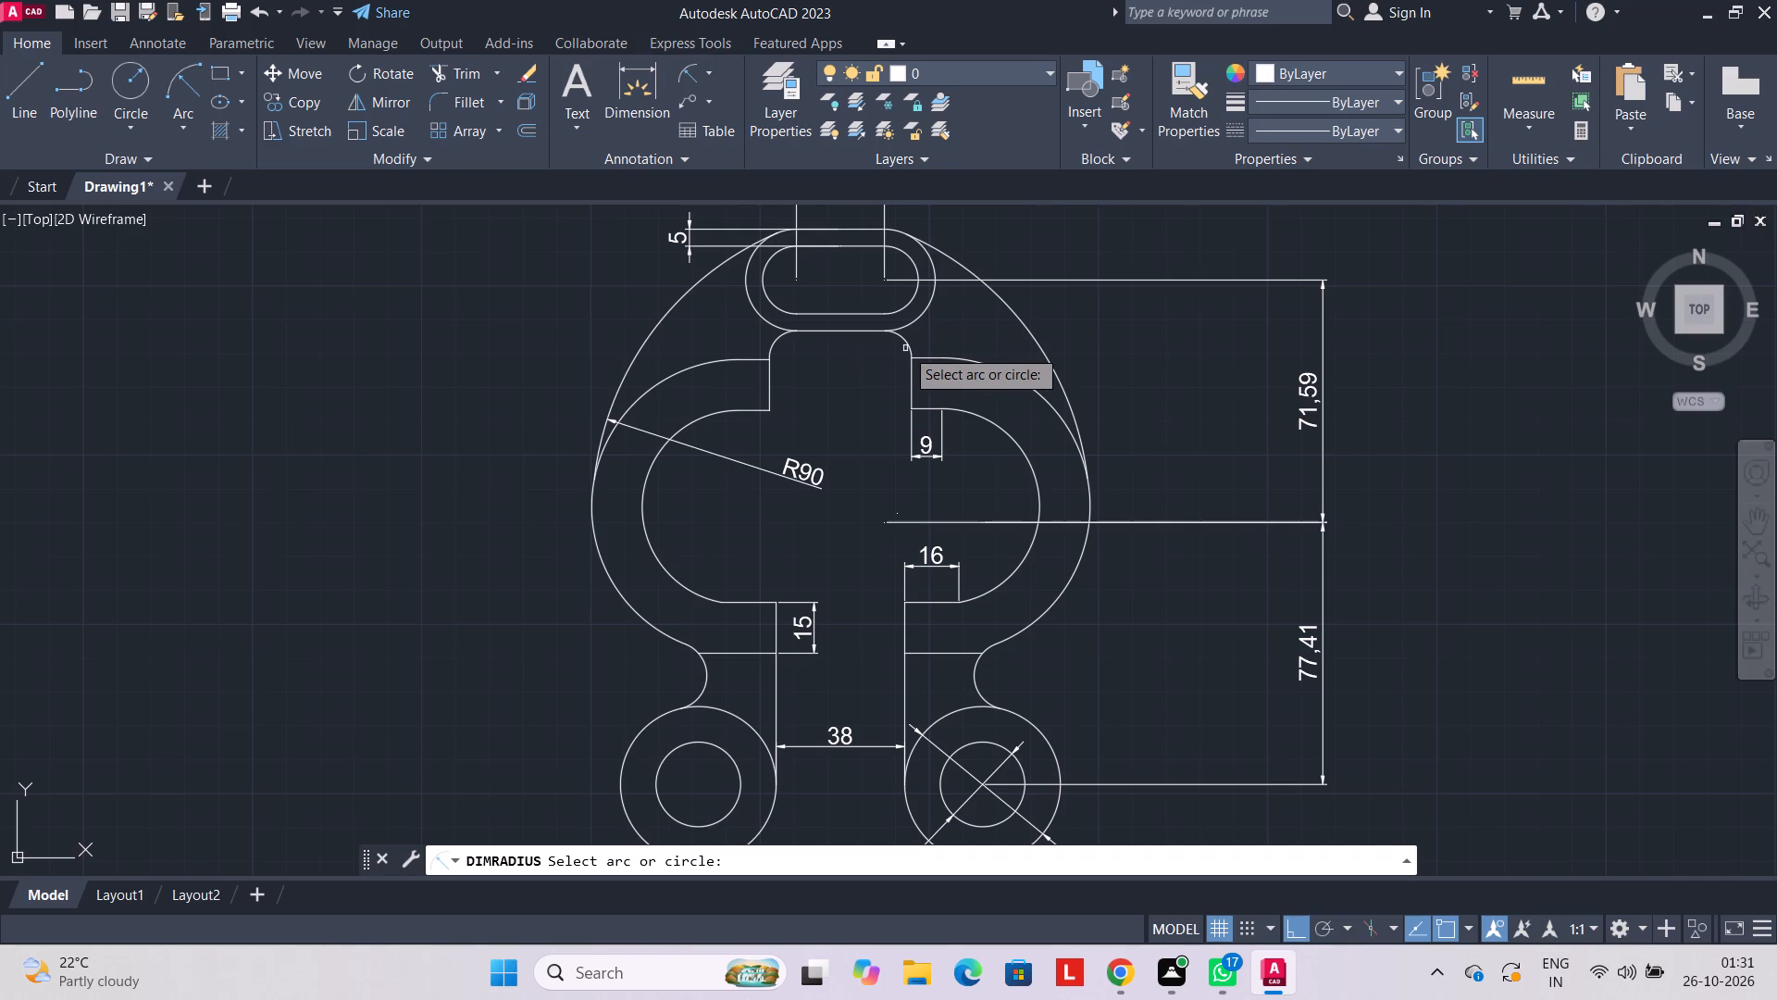
pyautogui.click(907, 344)
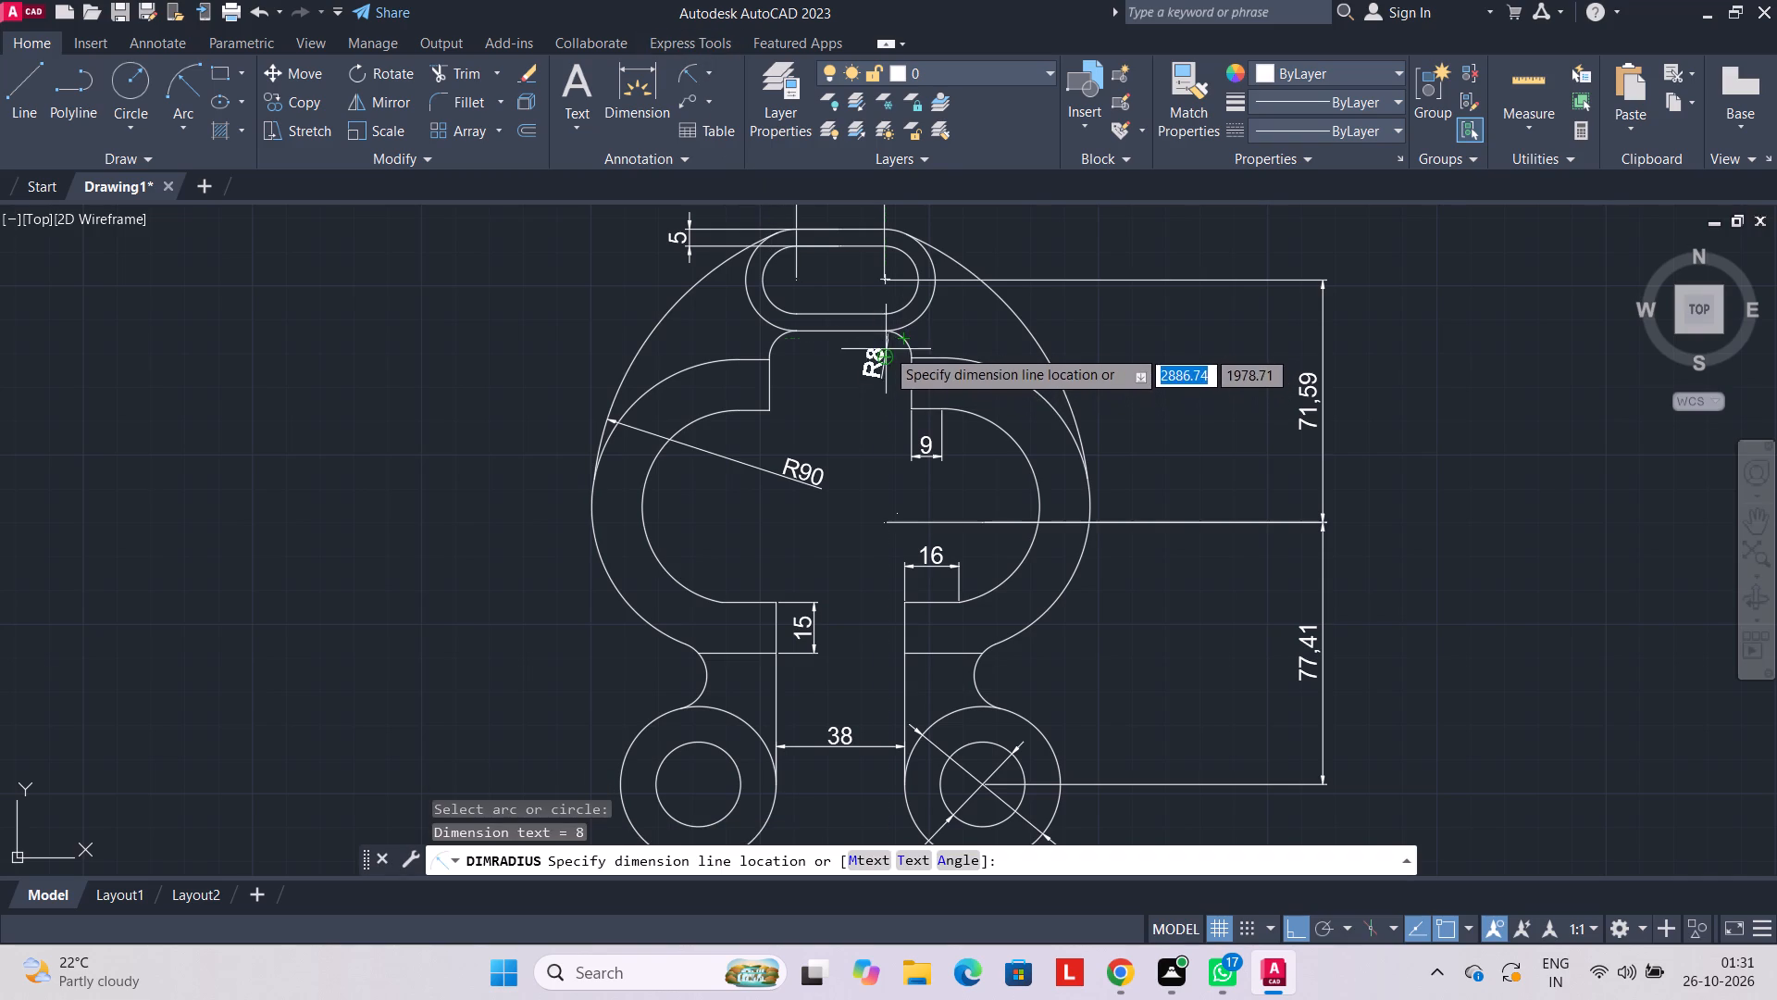
pyautogui.click(897, 352)
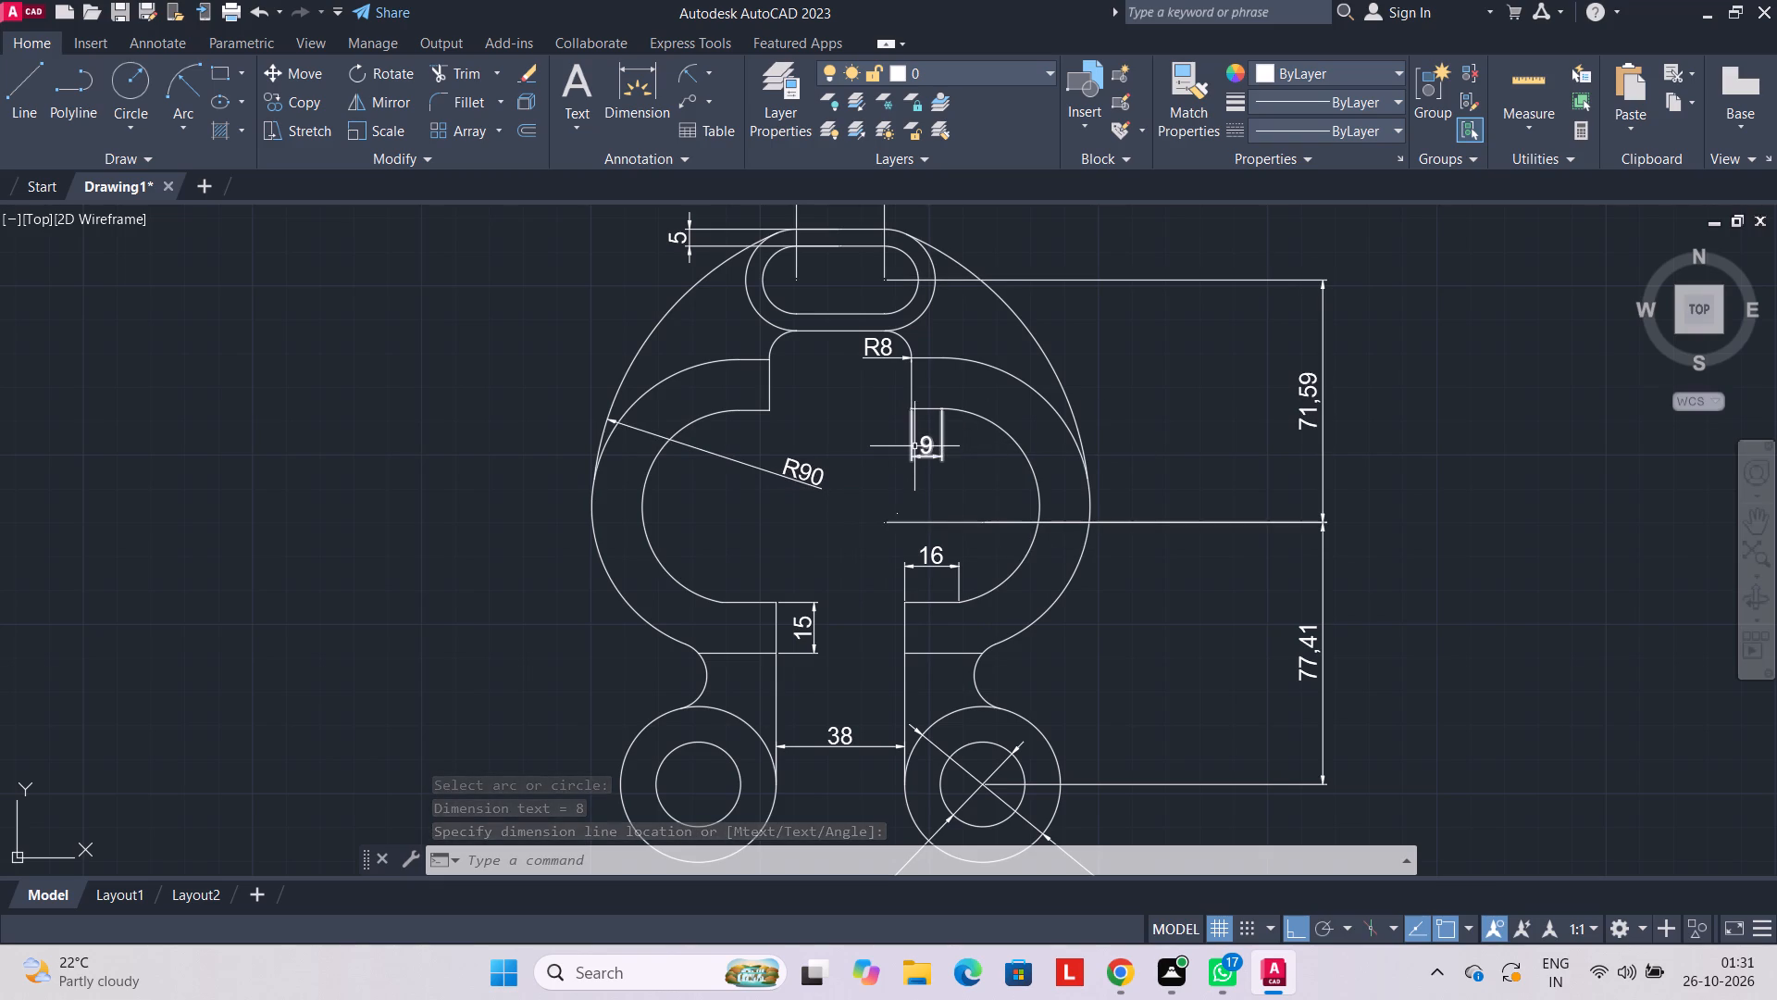
pyautogui.click(685, 68)
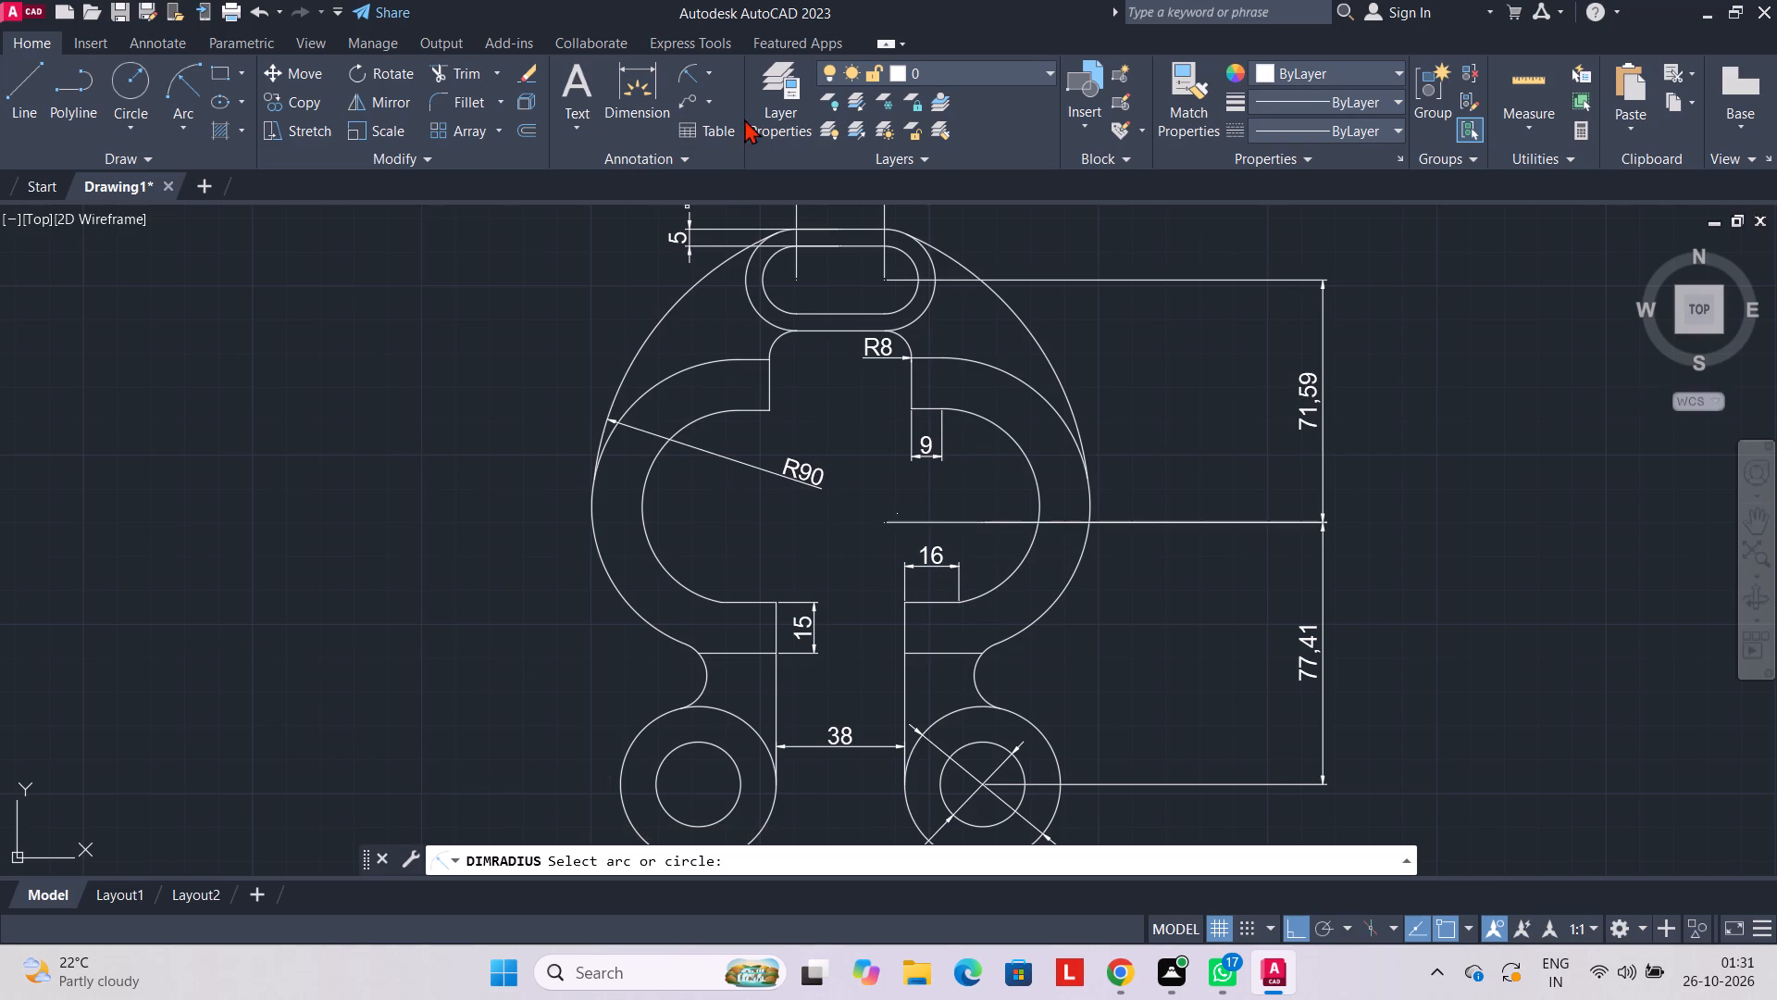
pyautogui.click(975, 682)
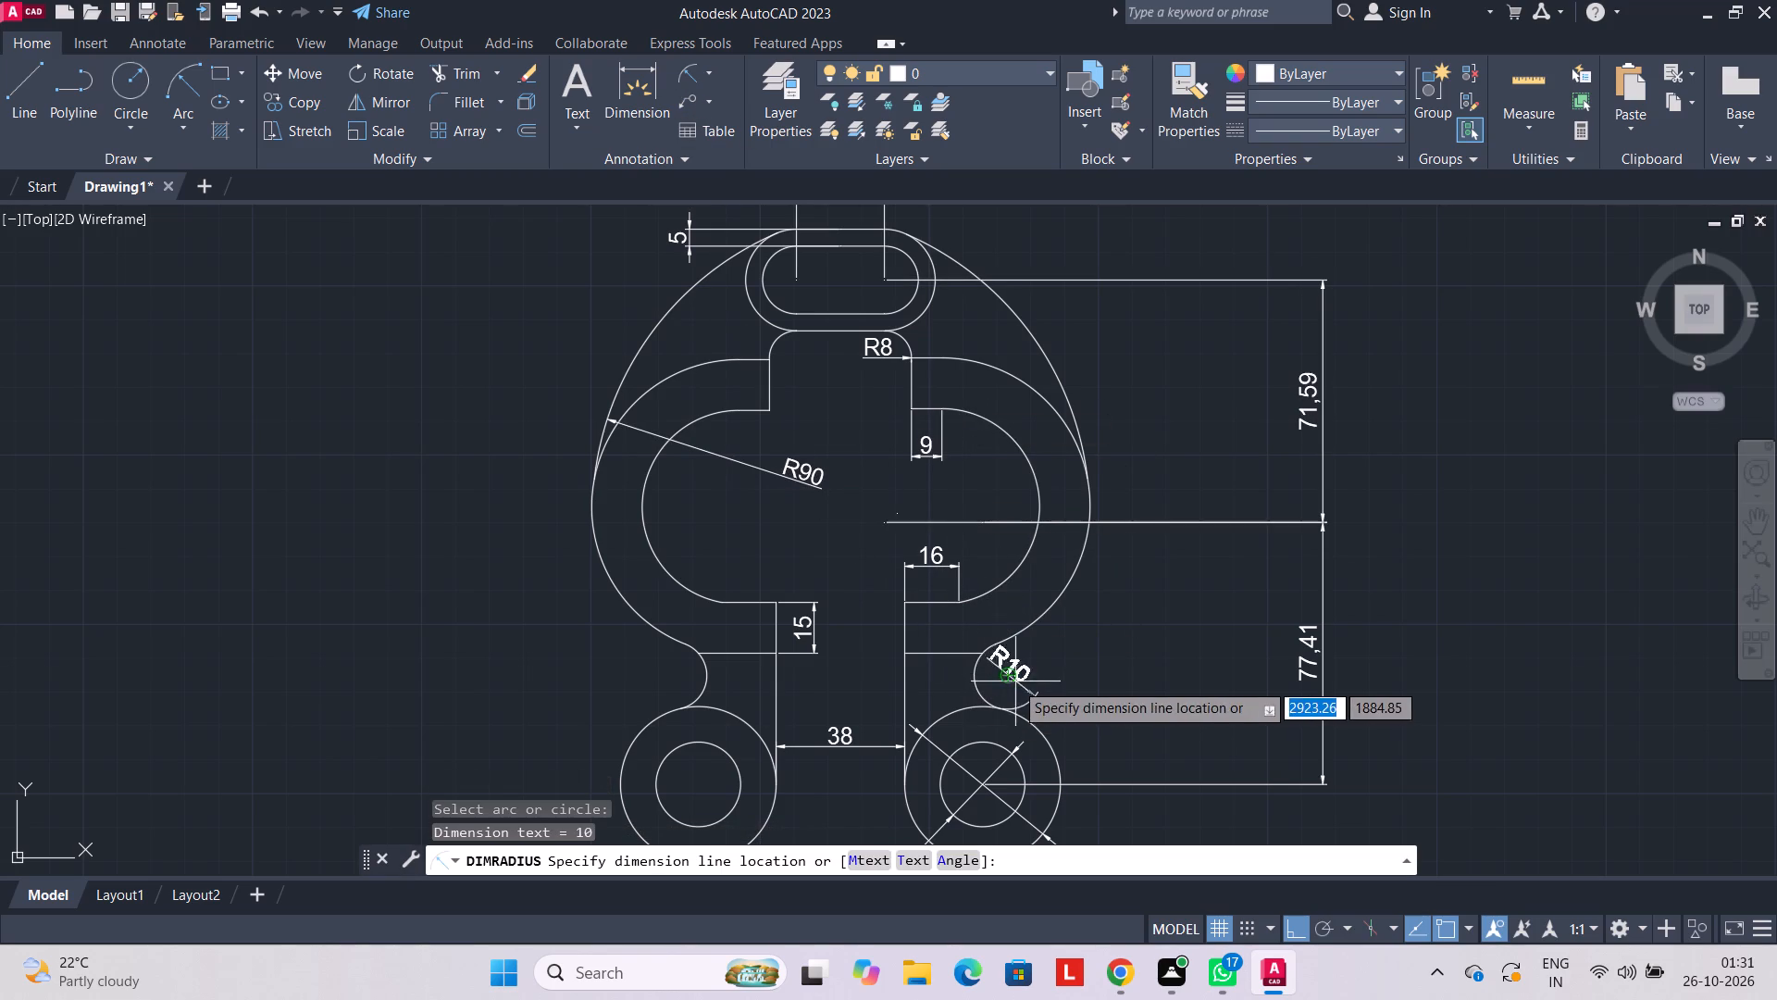
pyautogui.click(980, 672)
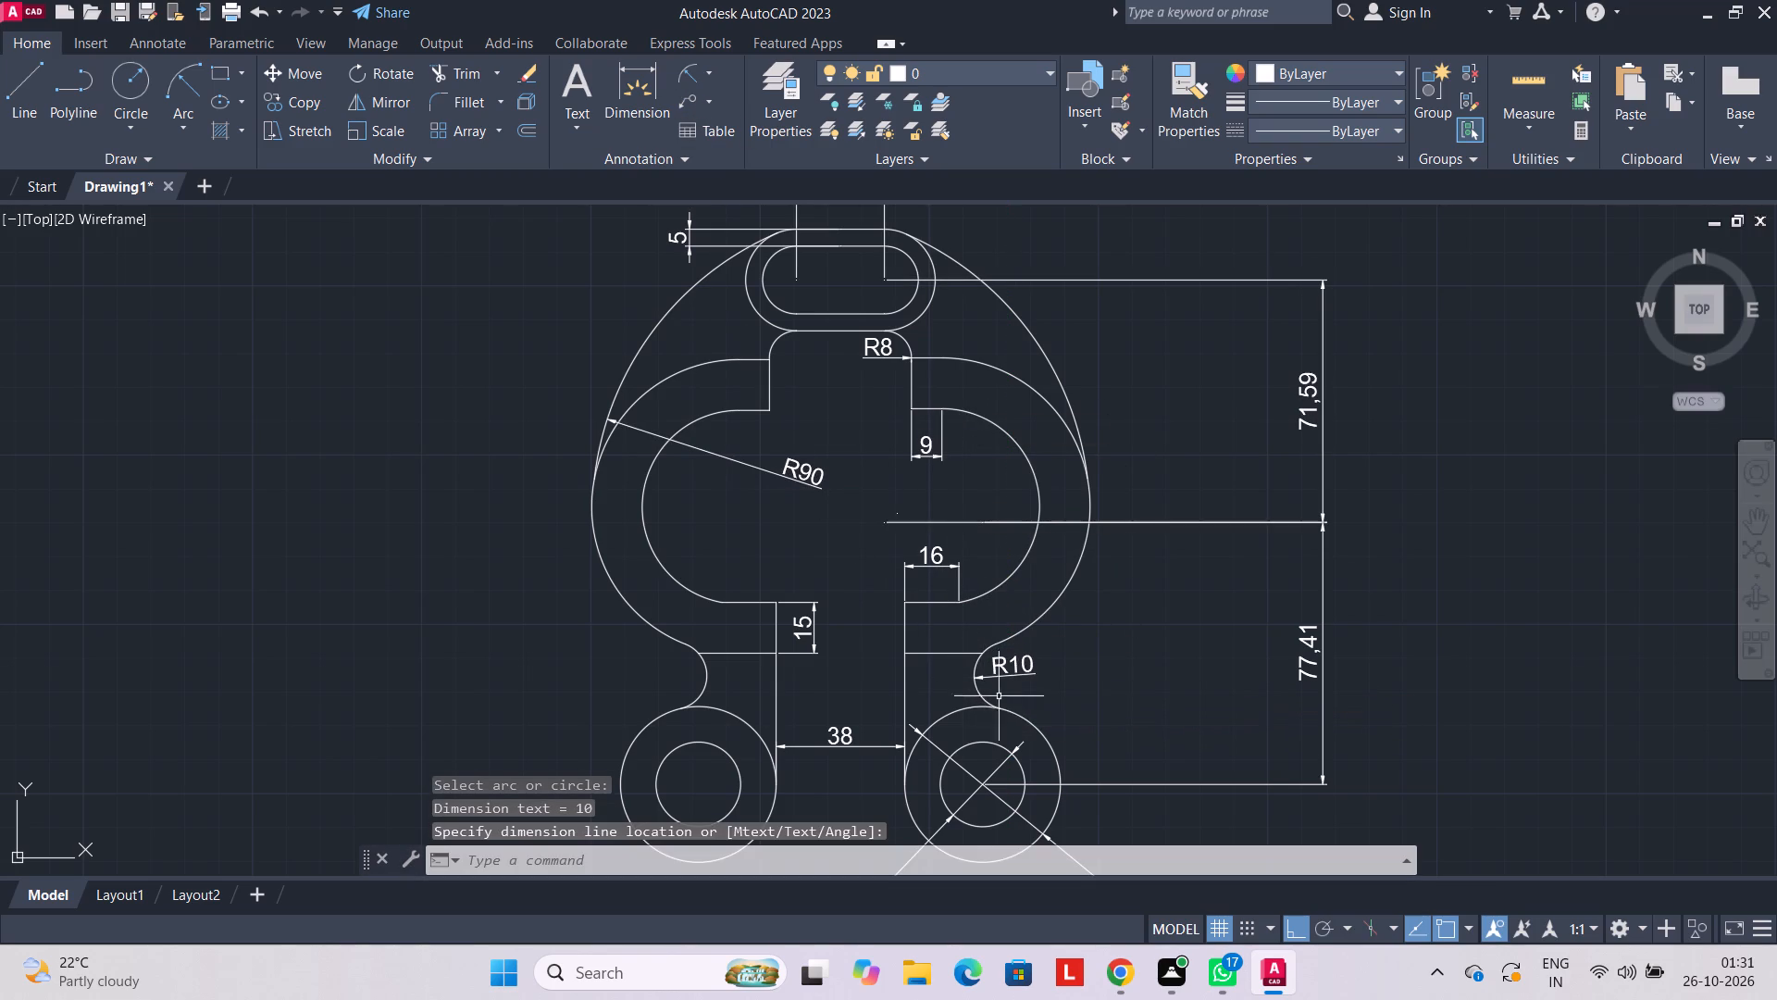
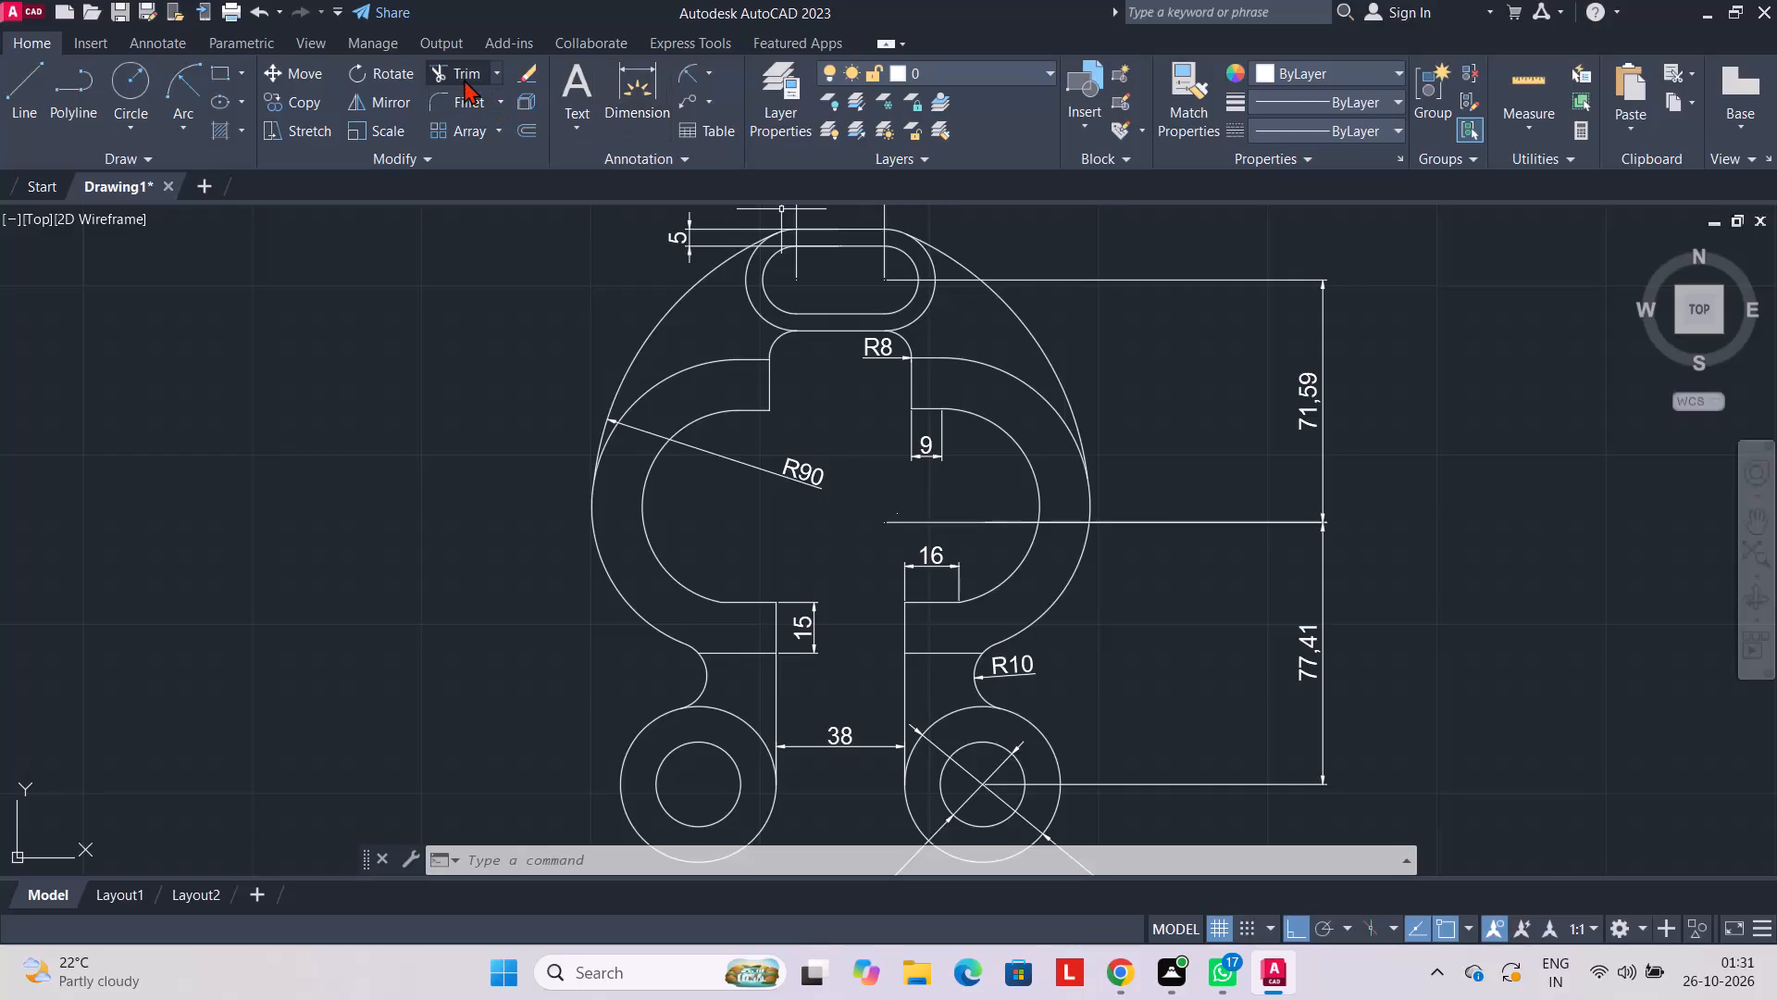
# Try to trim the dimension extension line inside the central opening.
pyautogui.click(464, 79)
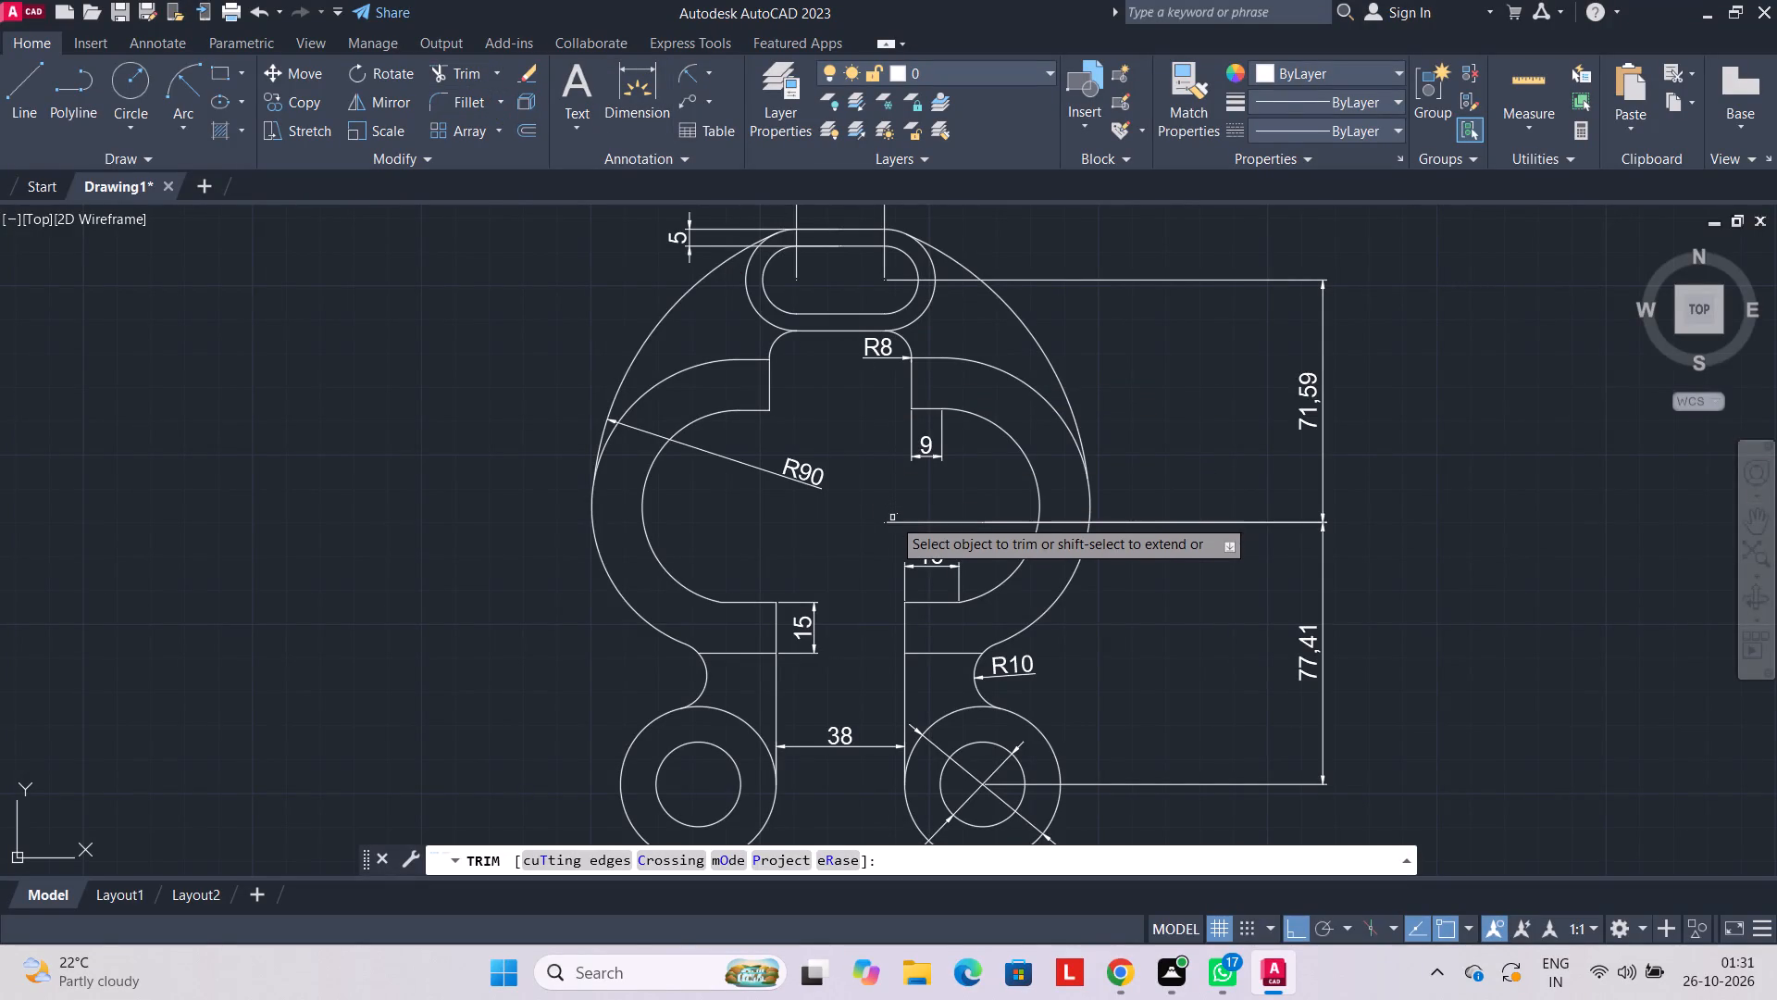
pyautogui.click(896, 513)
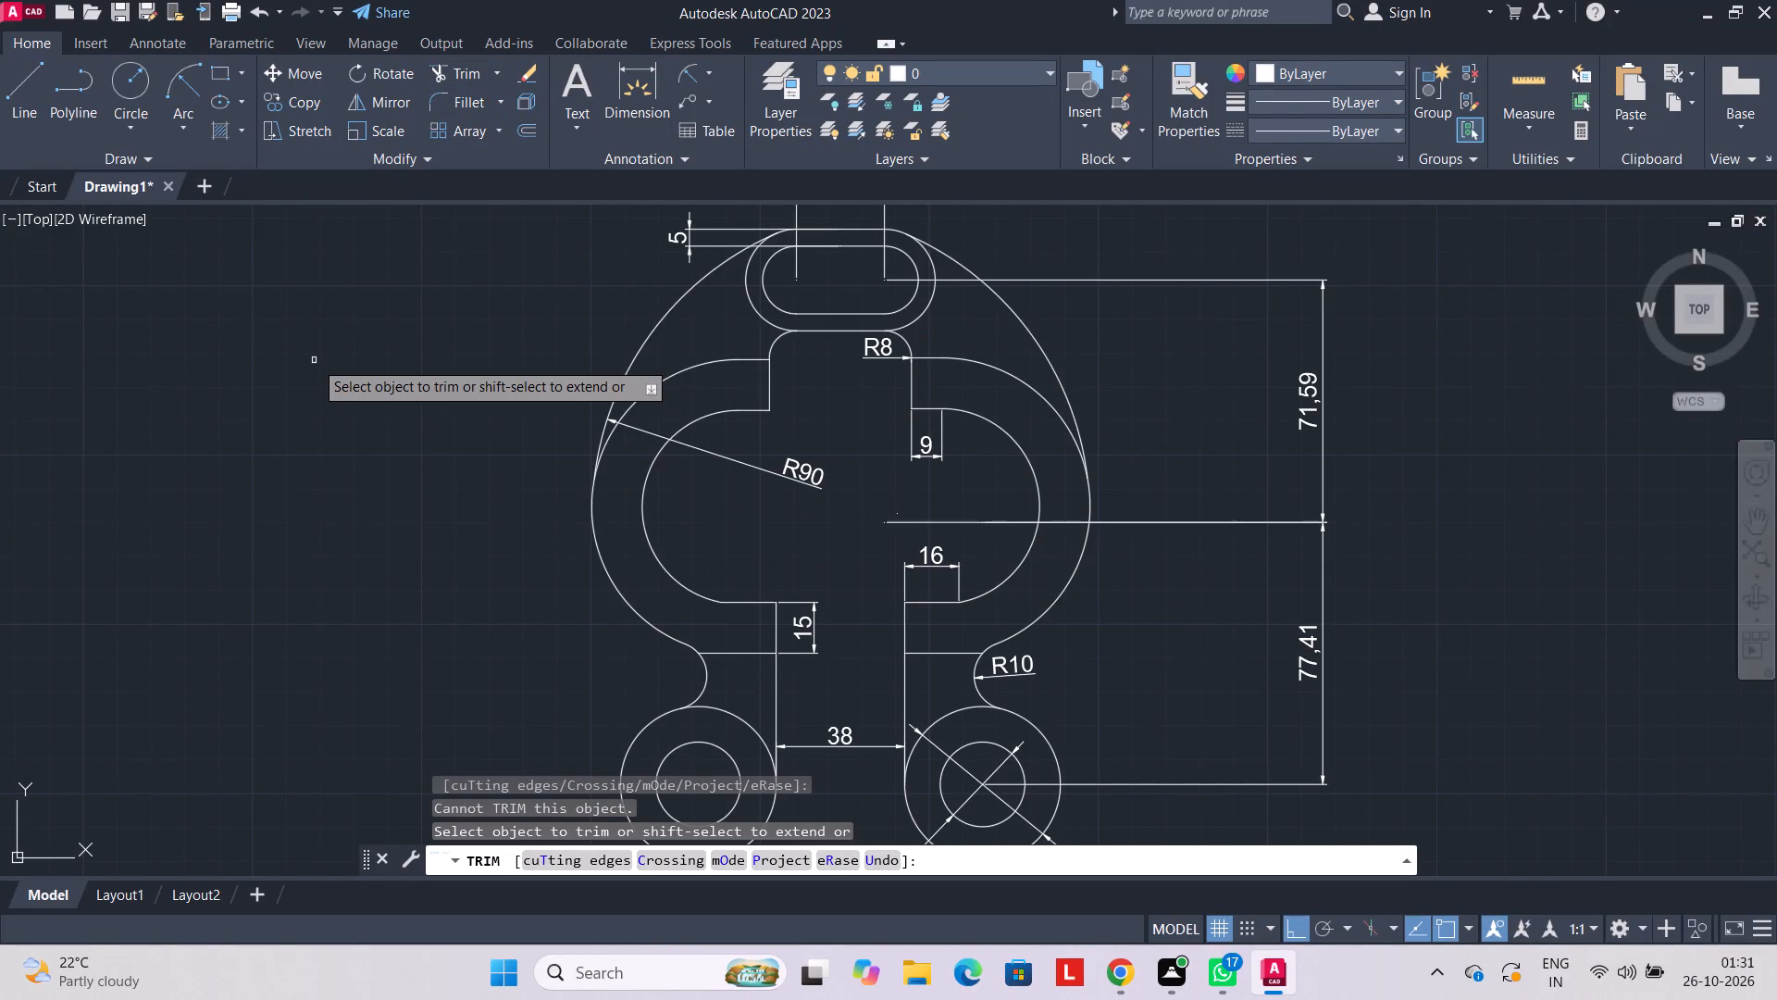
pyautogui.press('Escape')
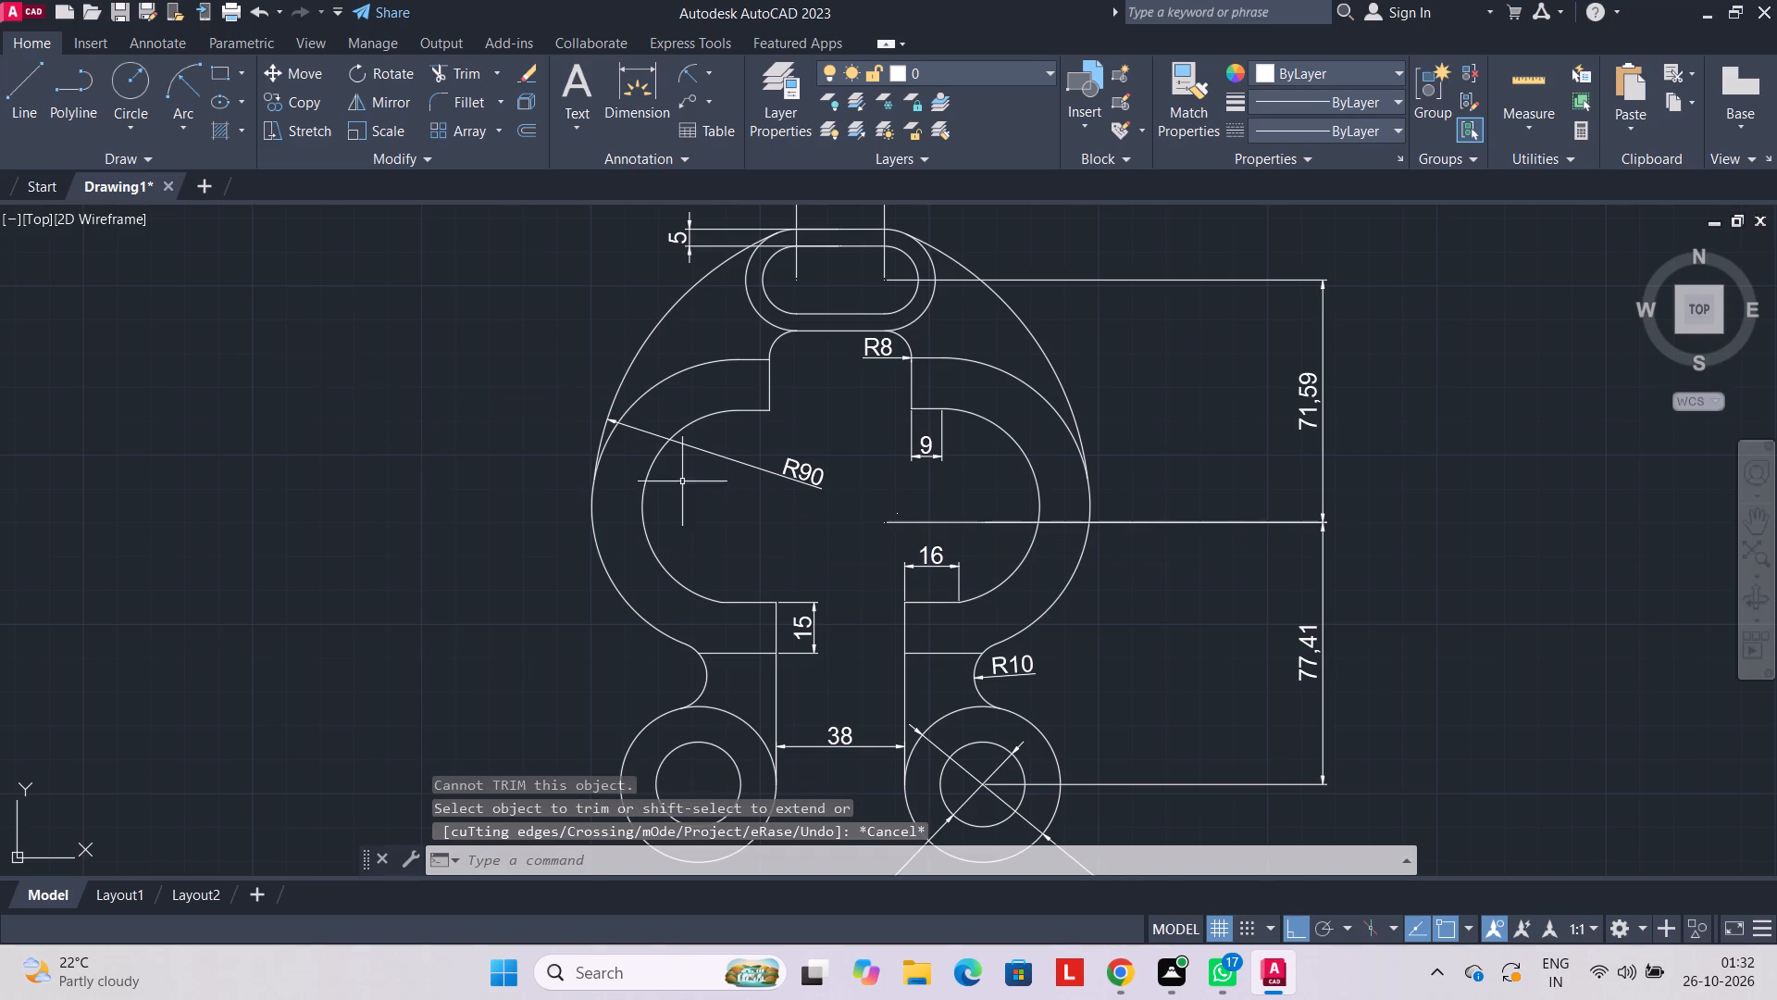
# Add a radius dimension to the left arc of the inner top slot, placing its text outside the slot, below and to its left.
pyautogui.scroll(2, 786, 428)
pyautogui.scroll(-2, 807, 408)
pyautogui.scroll(-1, 903, 394)
pyautogui.scroll(1, 884, 303)
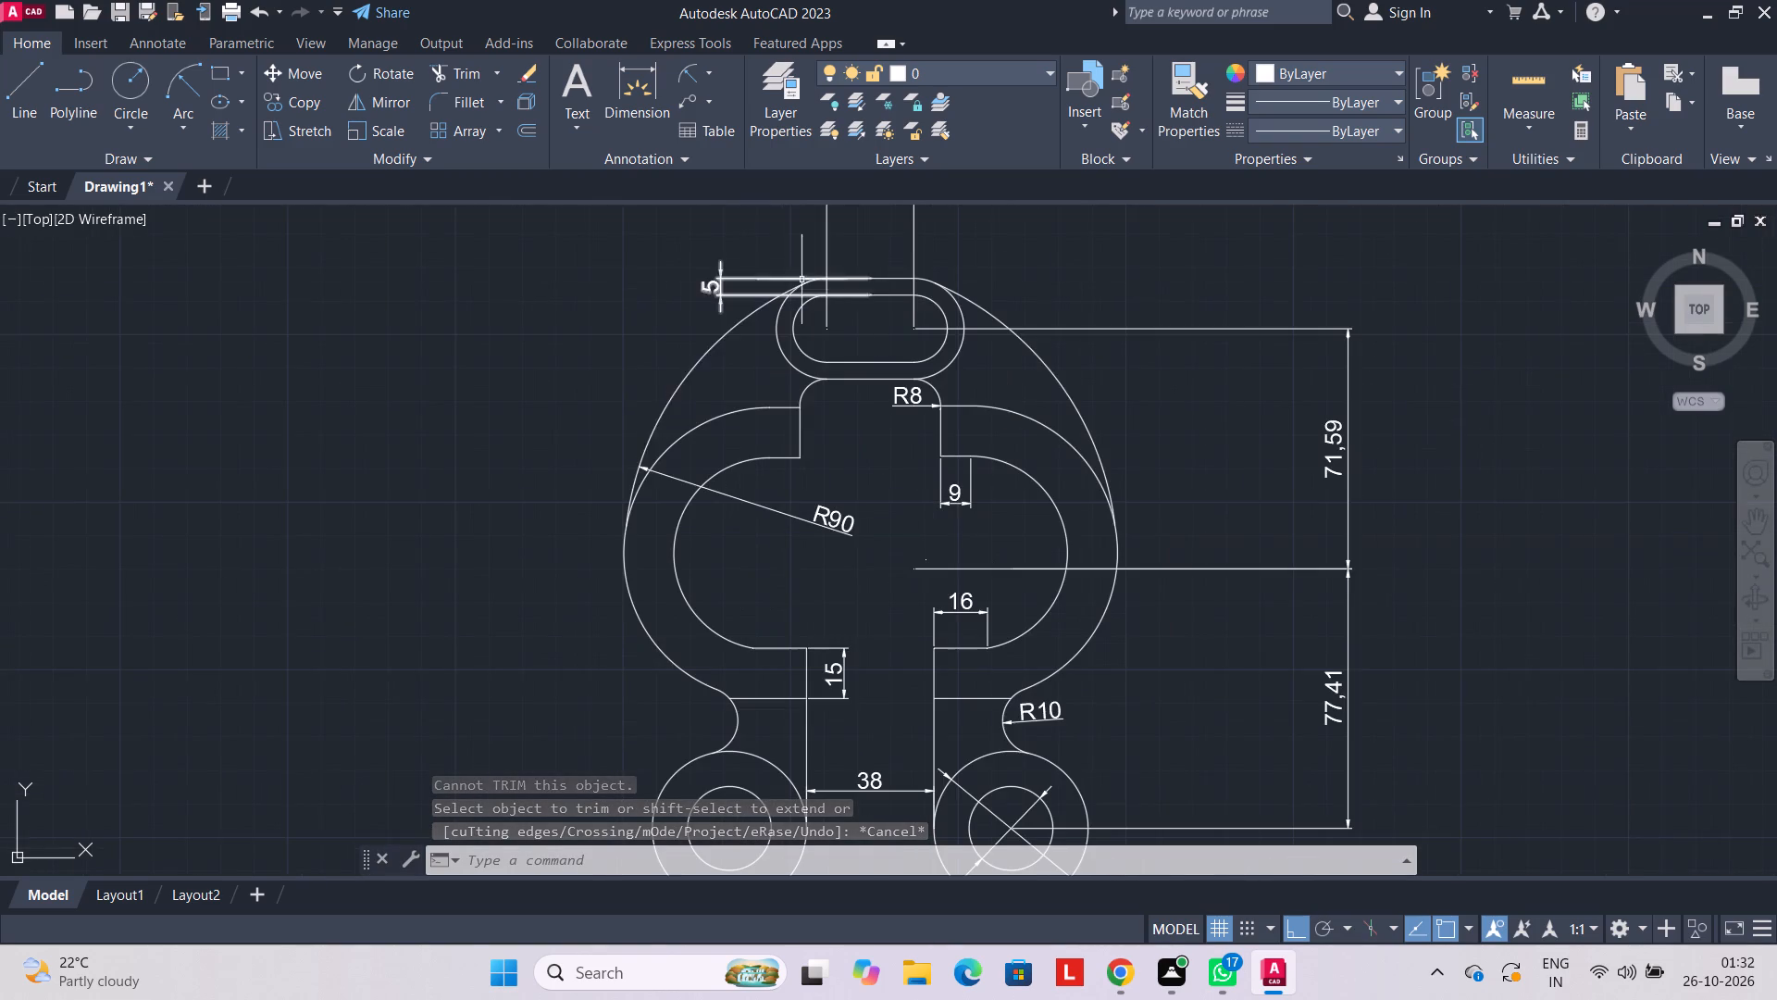
pyautogui.scroll(1, 879, 243)
pyautogui.click(685, 63)
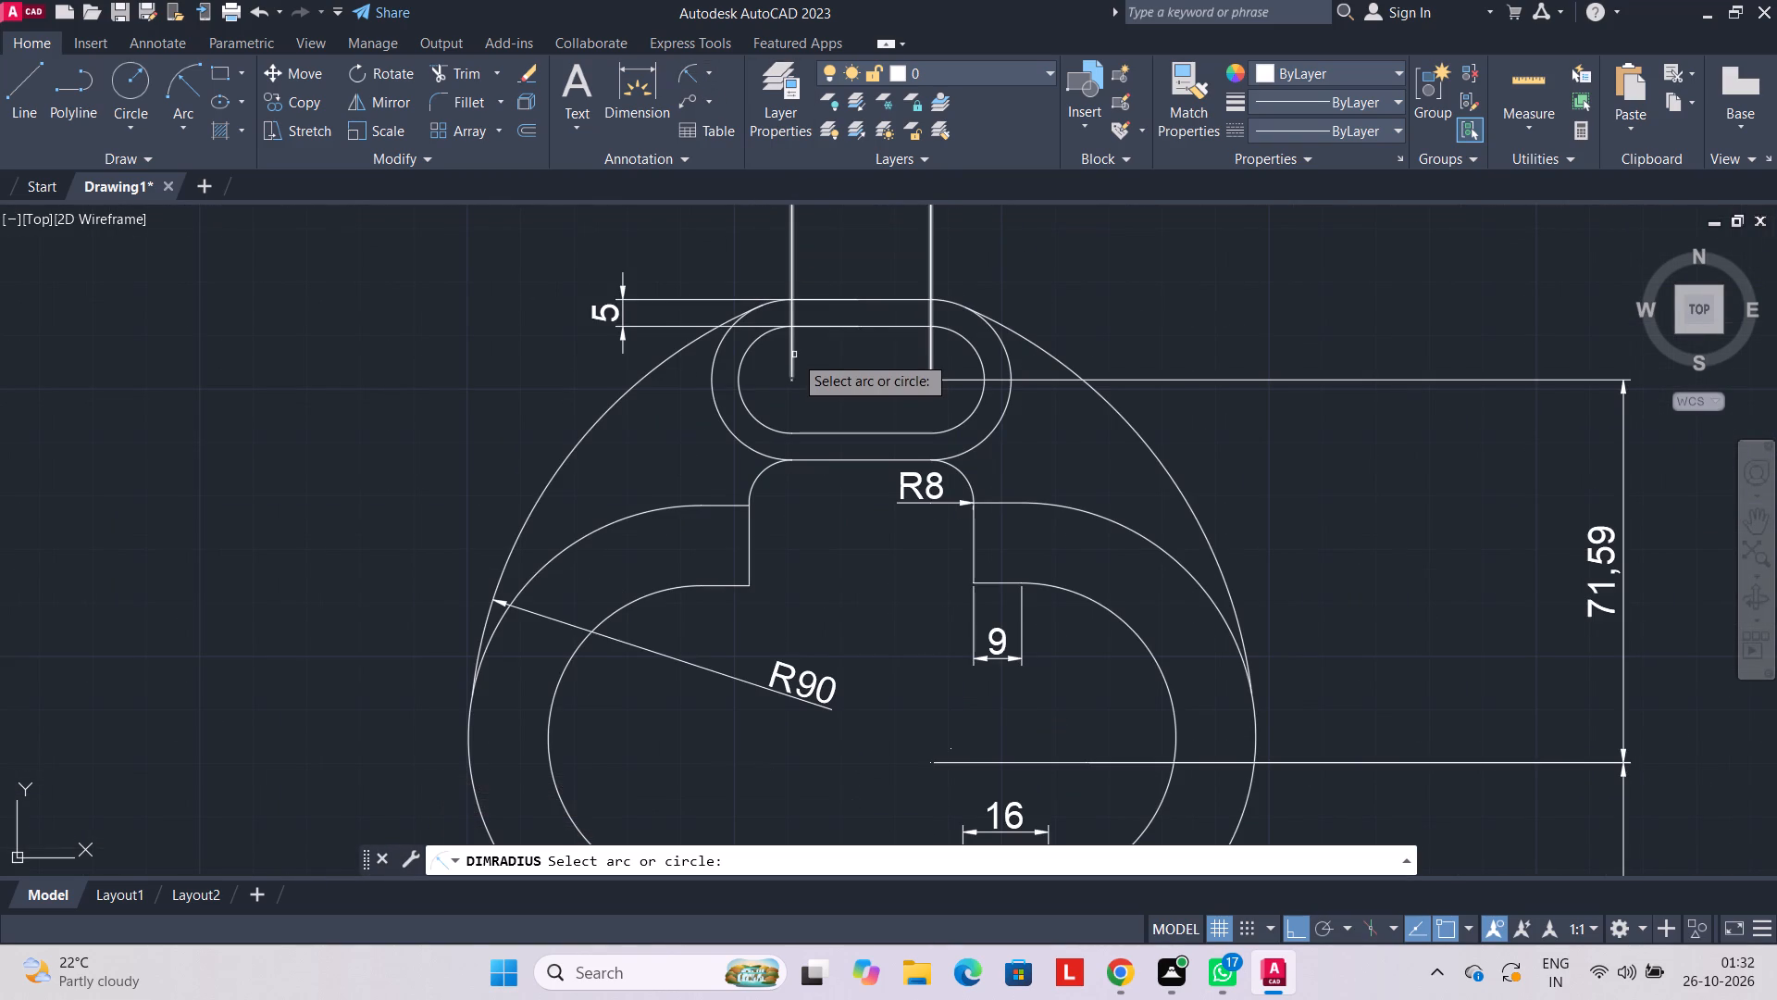
pyautogui.click(759, 420)
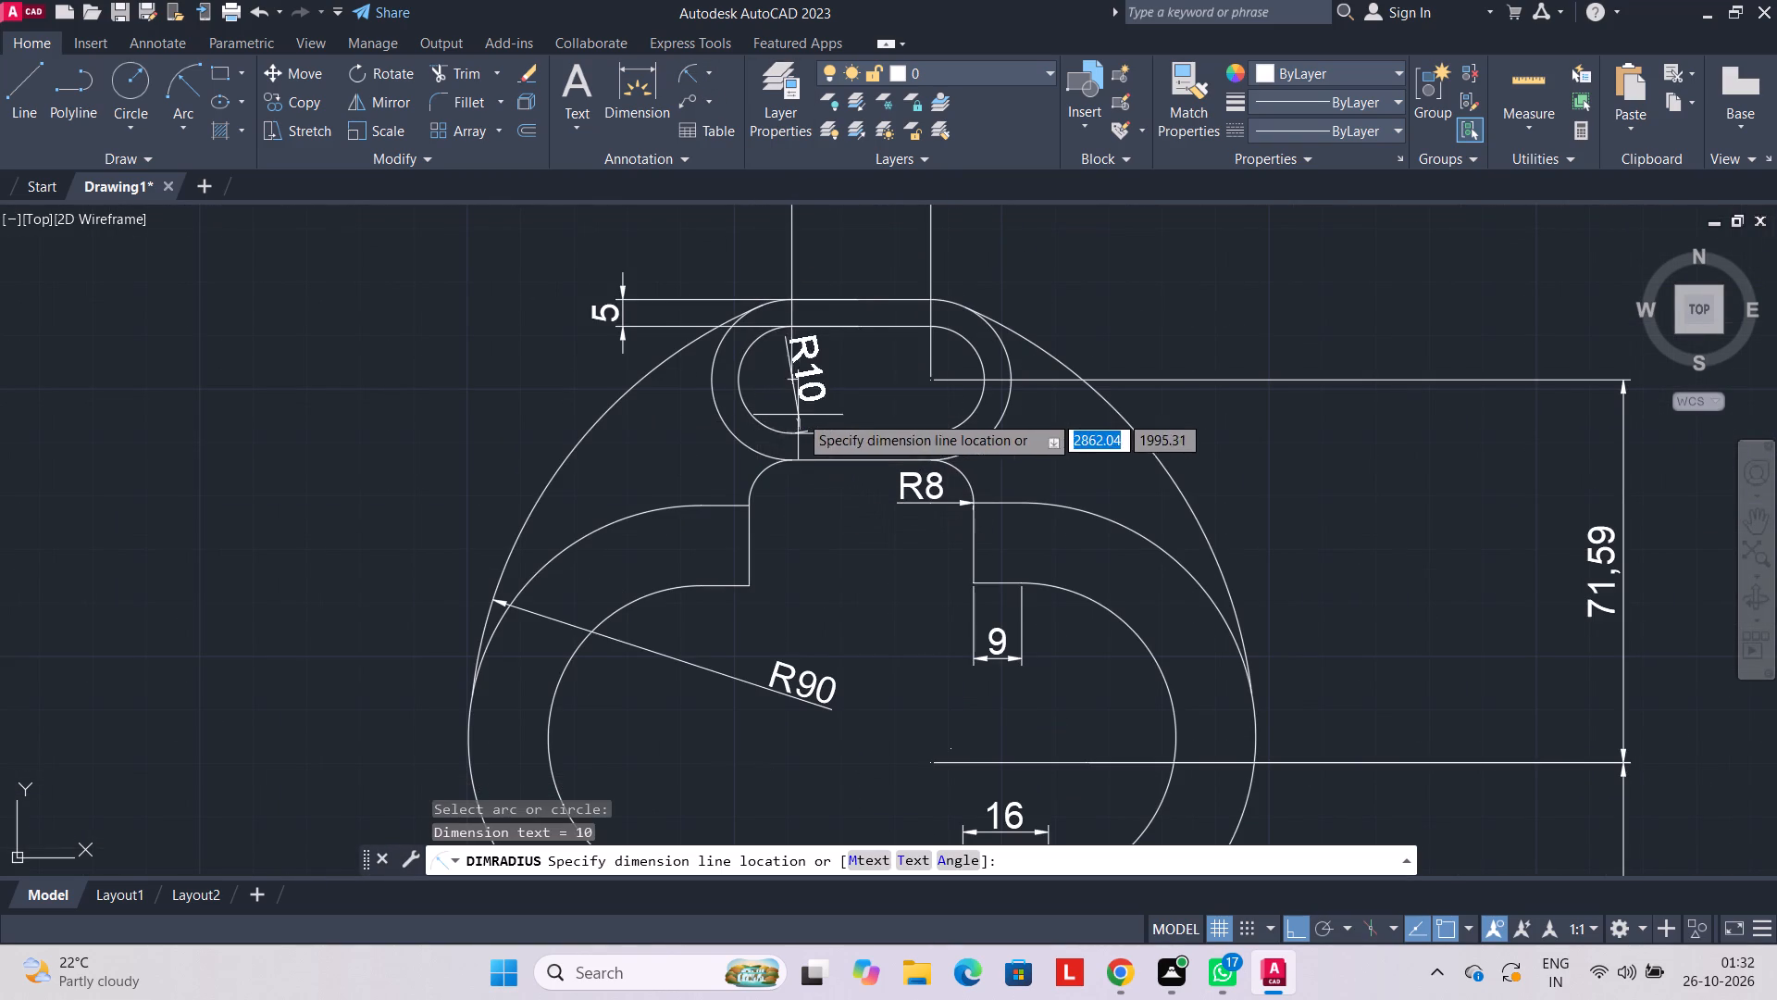
pyautogui.click(652, 456)
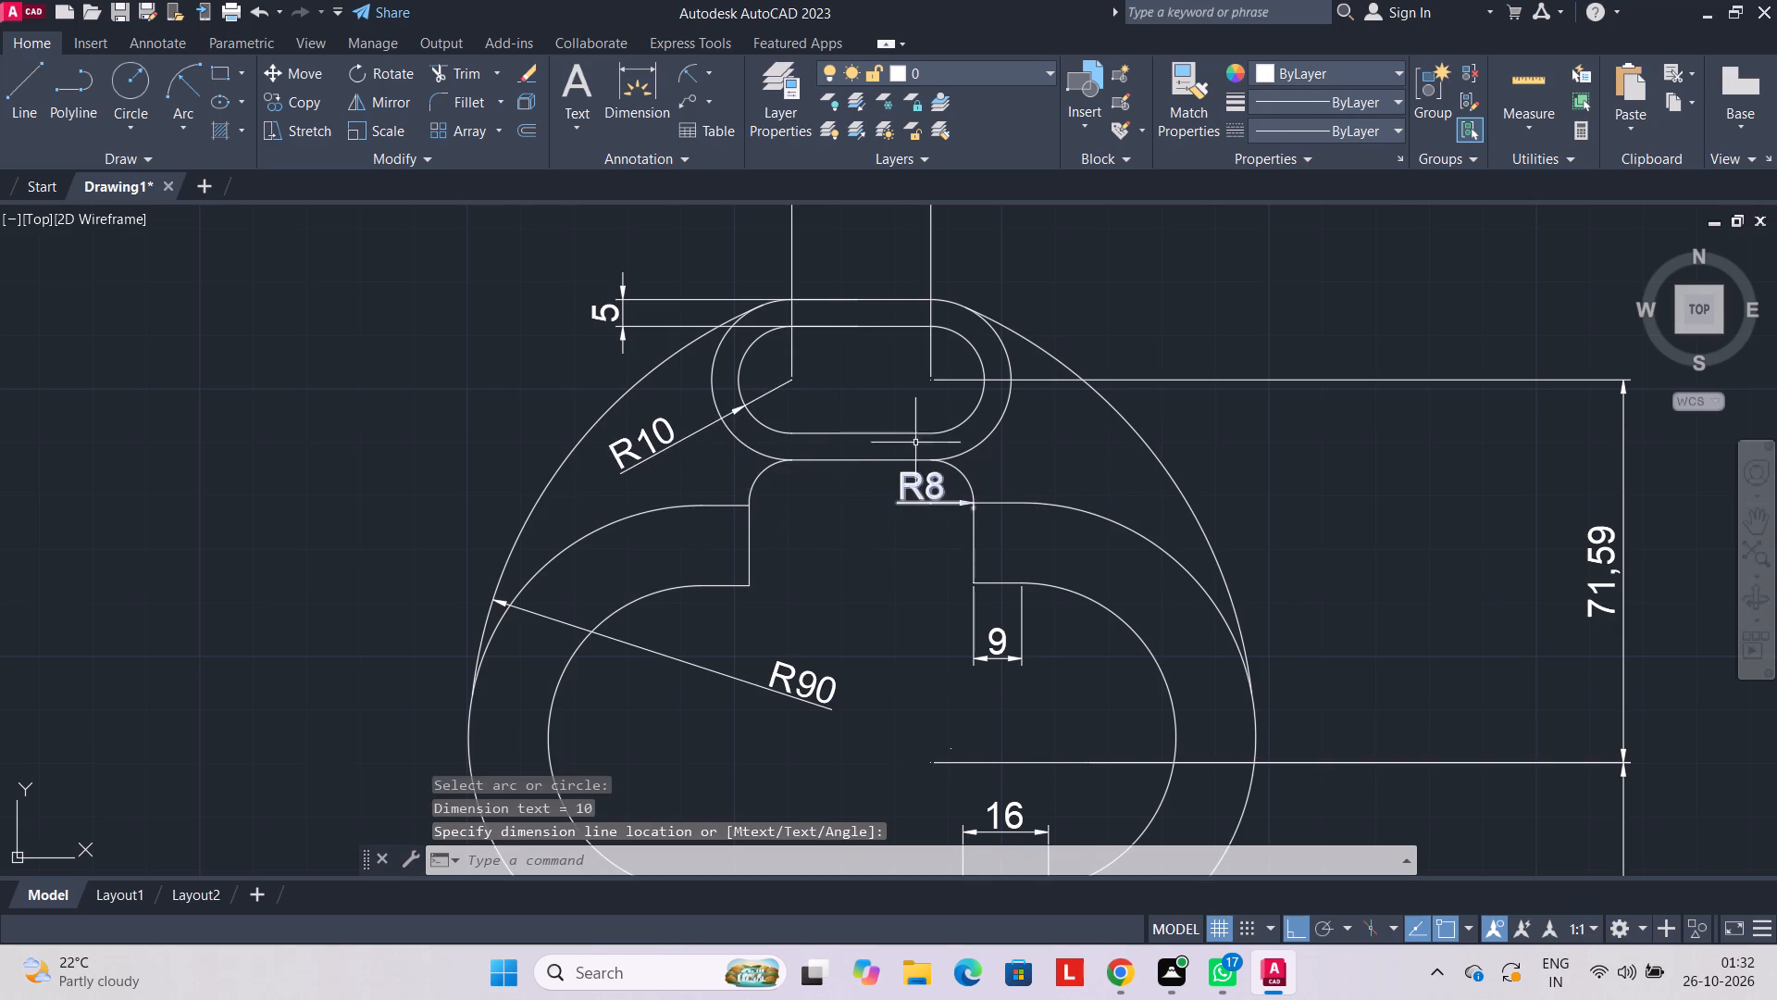
# Examine the whole dimensioned figure, checking the dimensions around the slots, opening and lower circles.
pyautogui.scroll(2, 891, 374)
pyautogui.scroll(-4, 891, 375)
pyautogui.scroll(-1, 938, 522)
pyautogui.scroll(1, 938, 528)
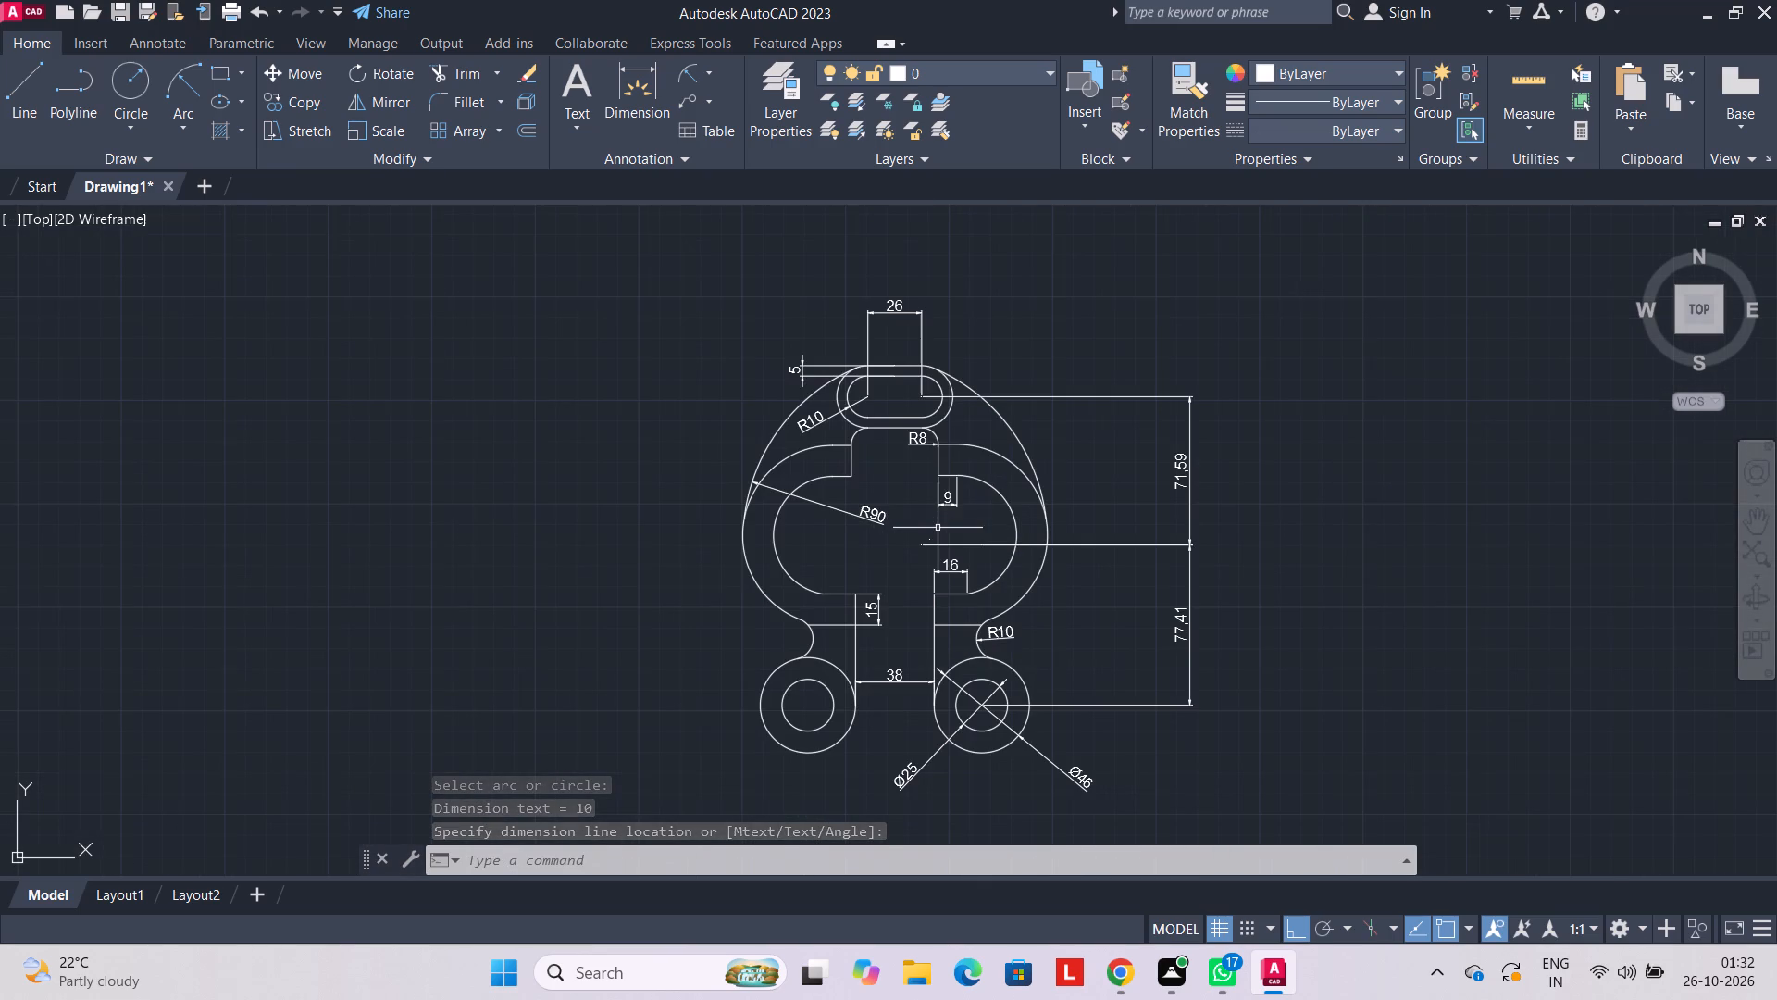
pyautogui.moveTo(938, 474); pyautogui.dragTo(930, 440, button='middle')
pyautogui.scroll(1, 933, 429)
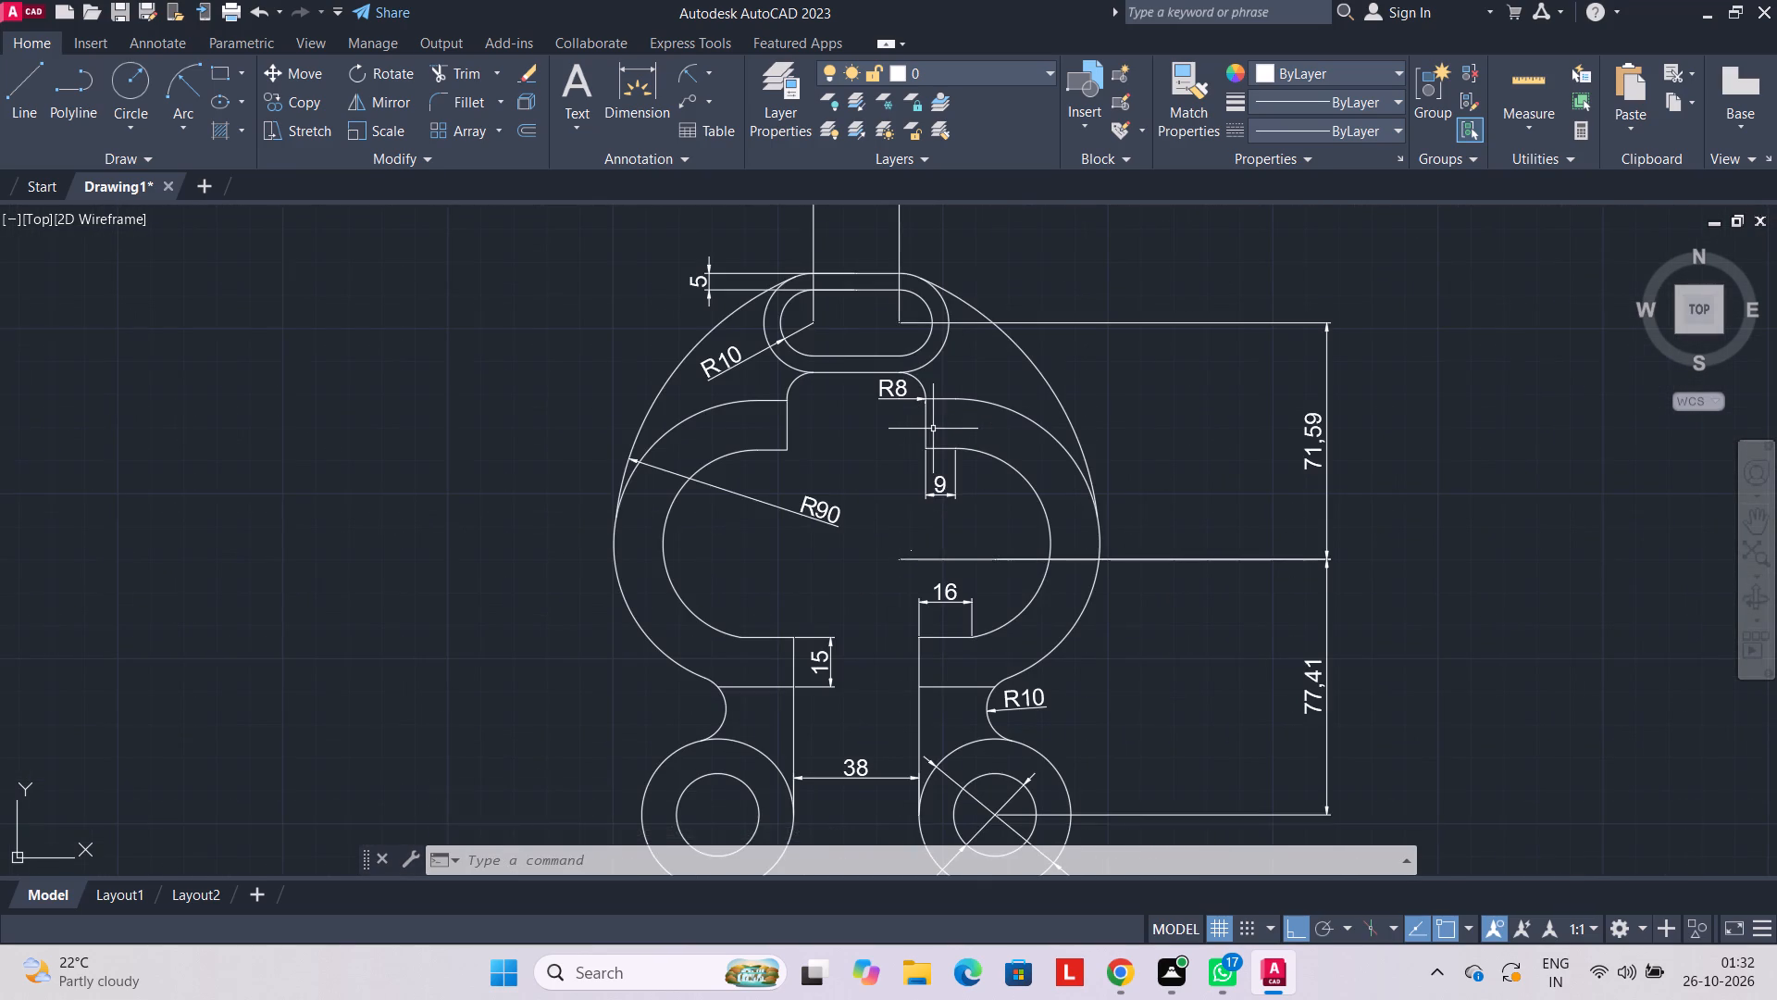
pyautogui.scroll(-1, 1072, 488)
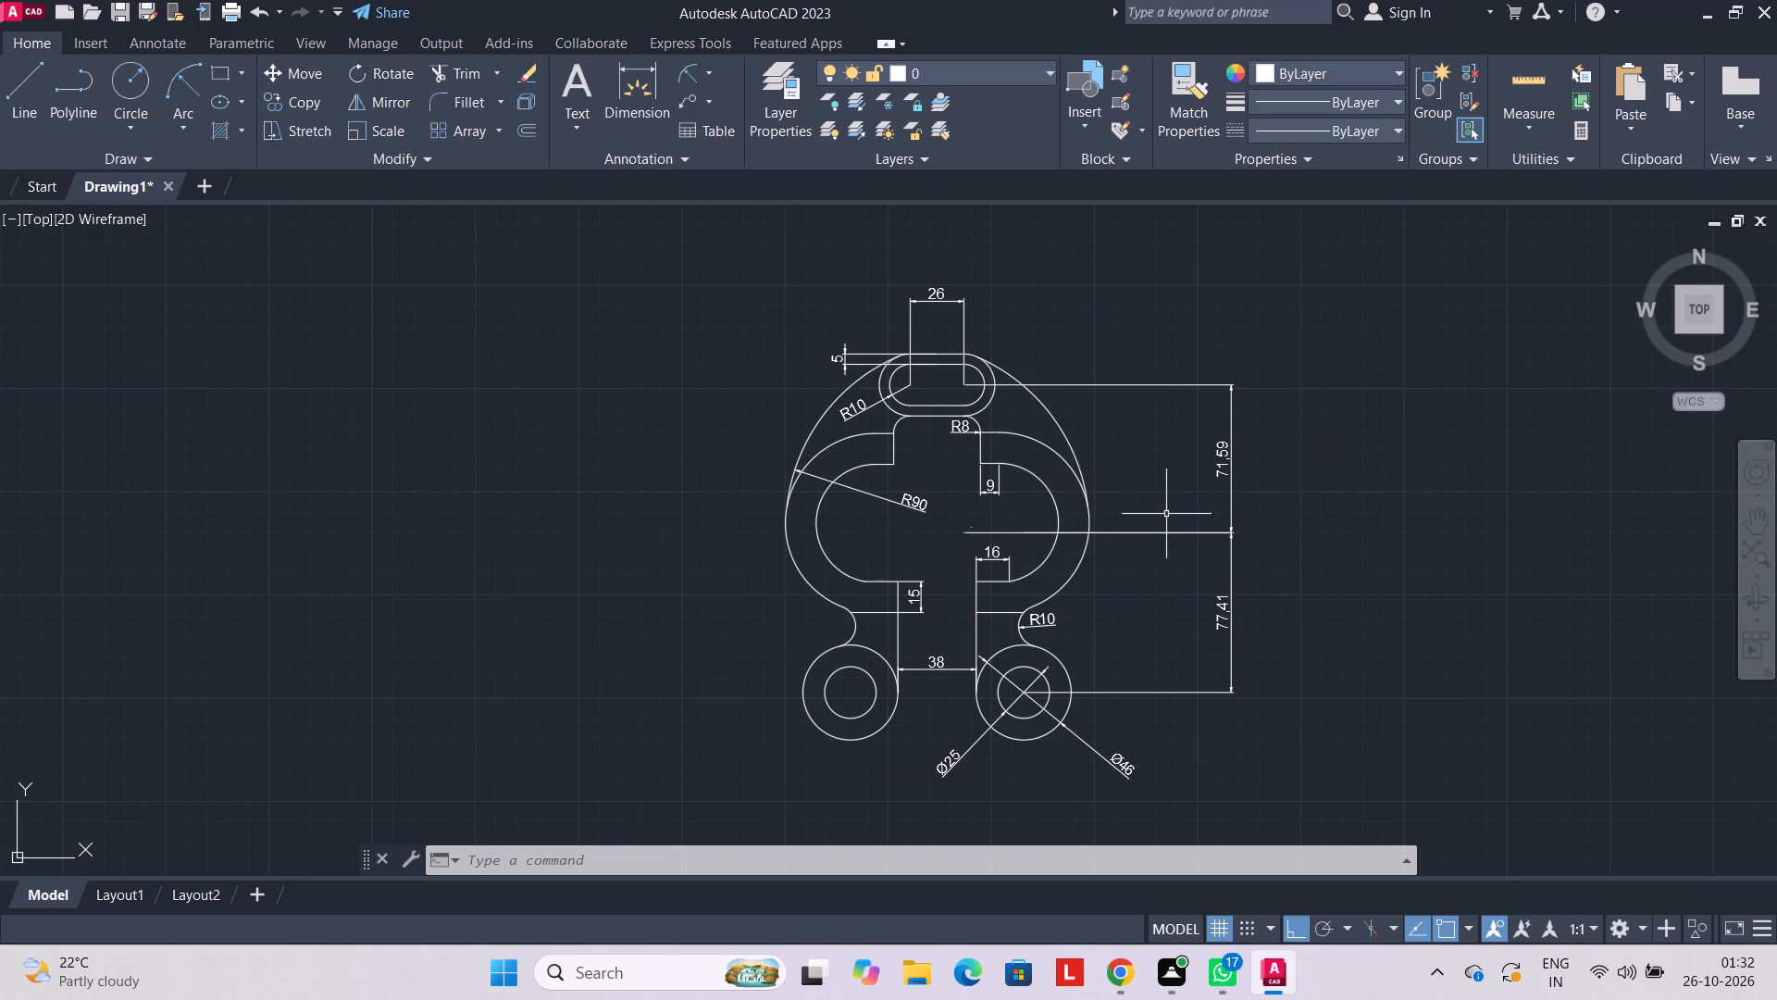
pyautogui.scroll(-1, 948, 598)
pyautogui.scroll(1, 977, 587)
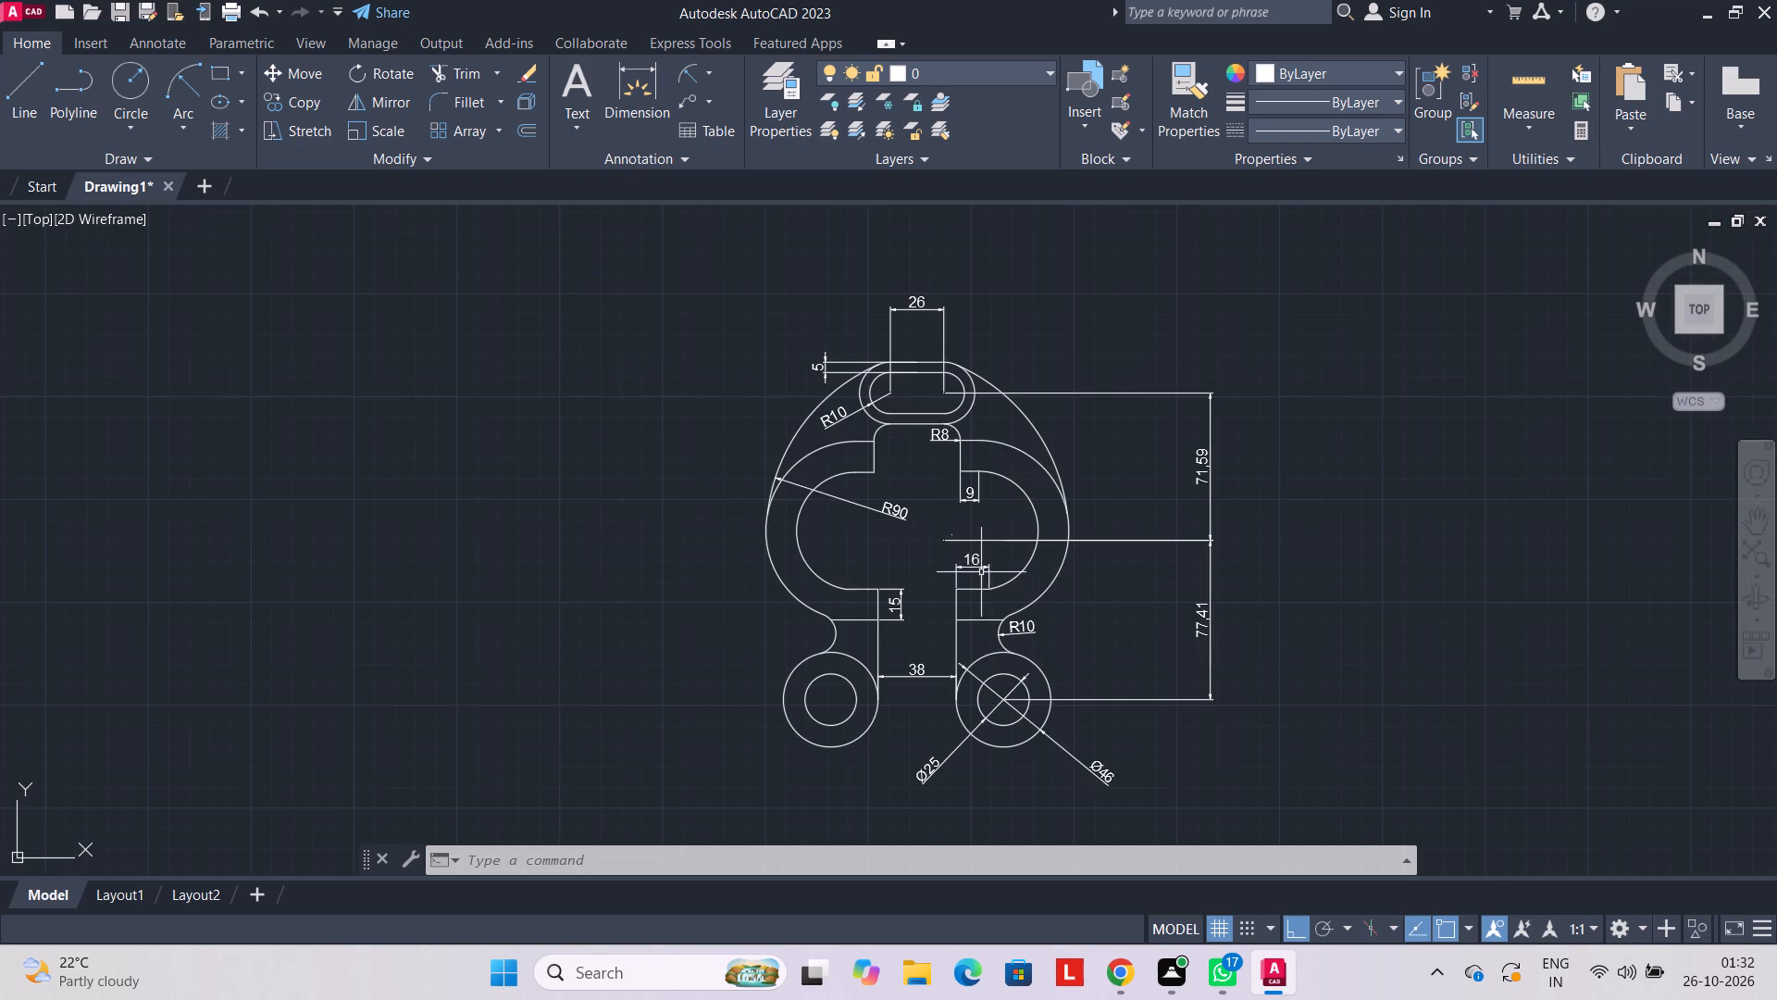
pyautogui.scroll(1, 970, 533)
pyautogui.scroll(-1, 970, 535)
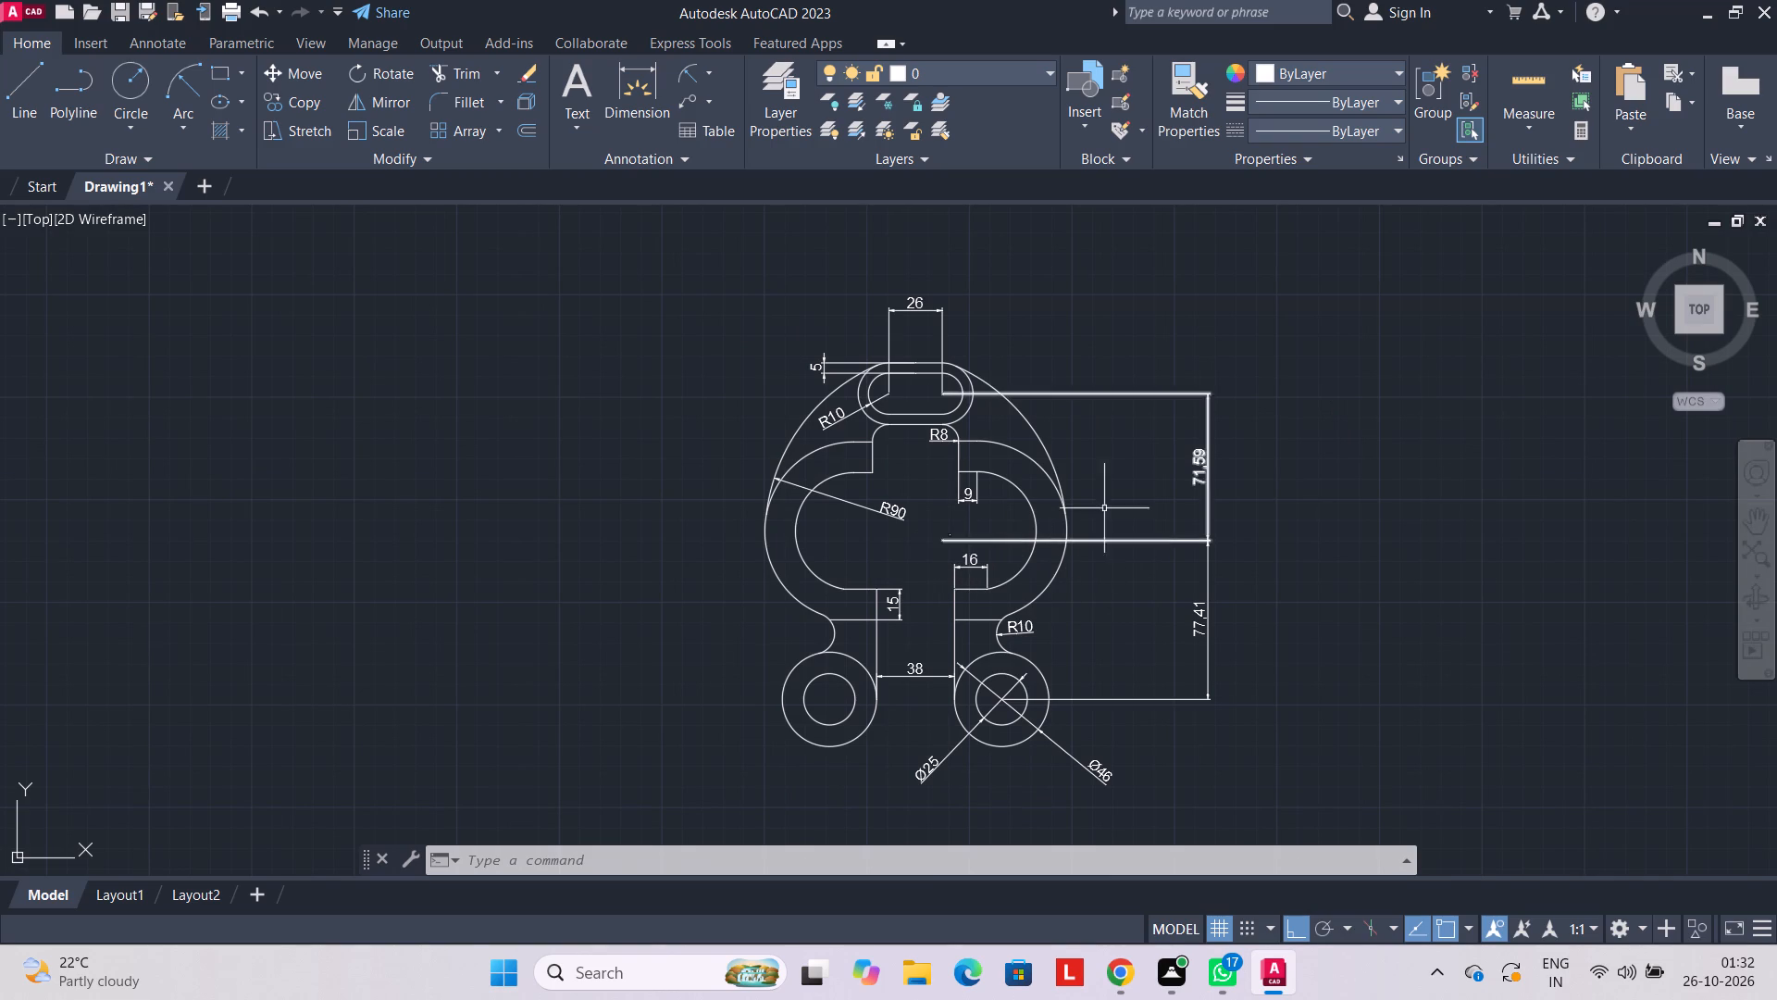
pyautogui.scroll(1, 1018, 579)
pyautogui.scroll(-1, 1018, 579)
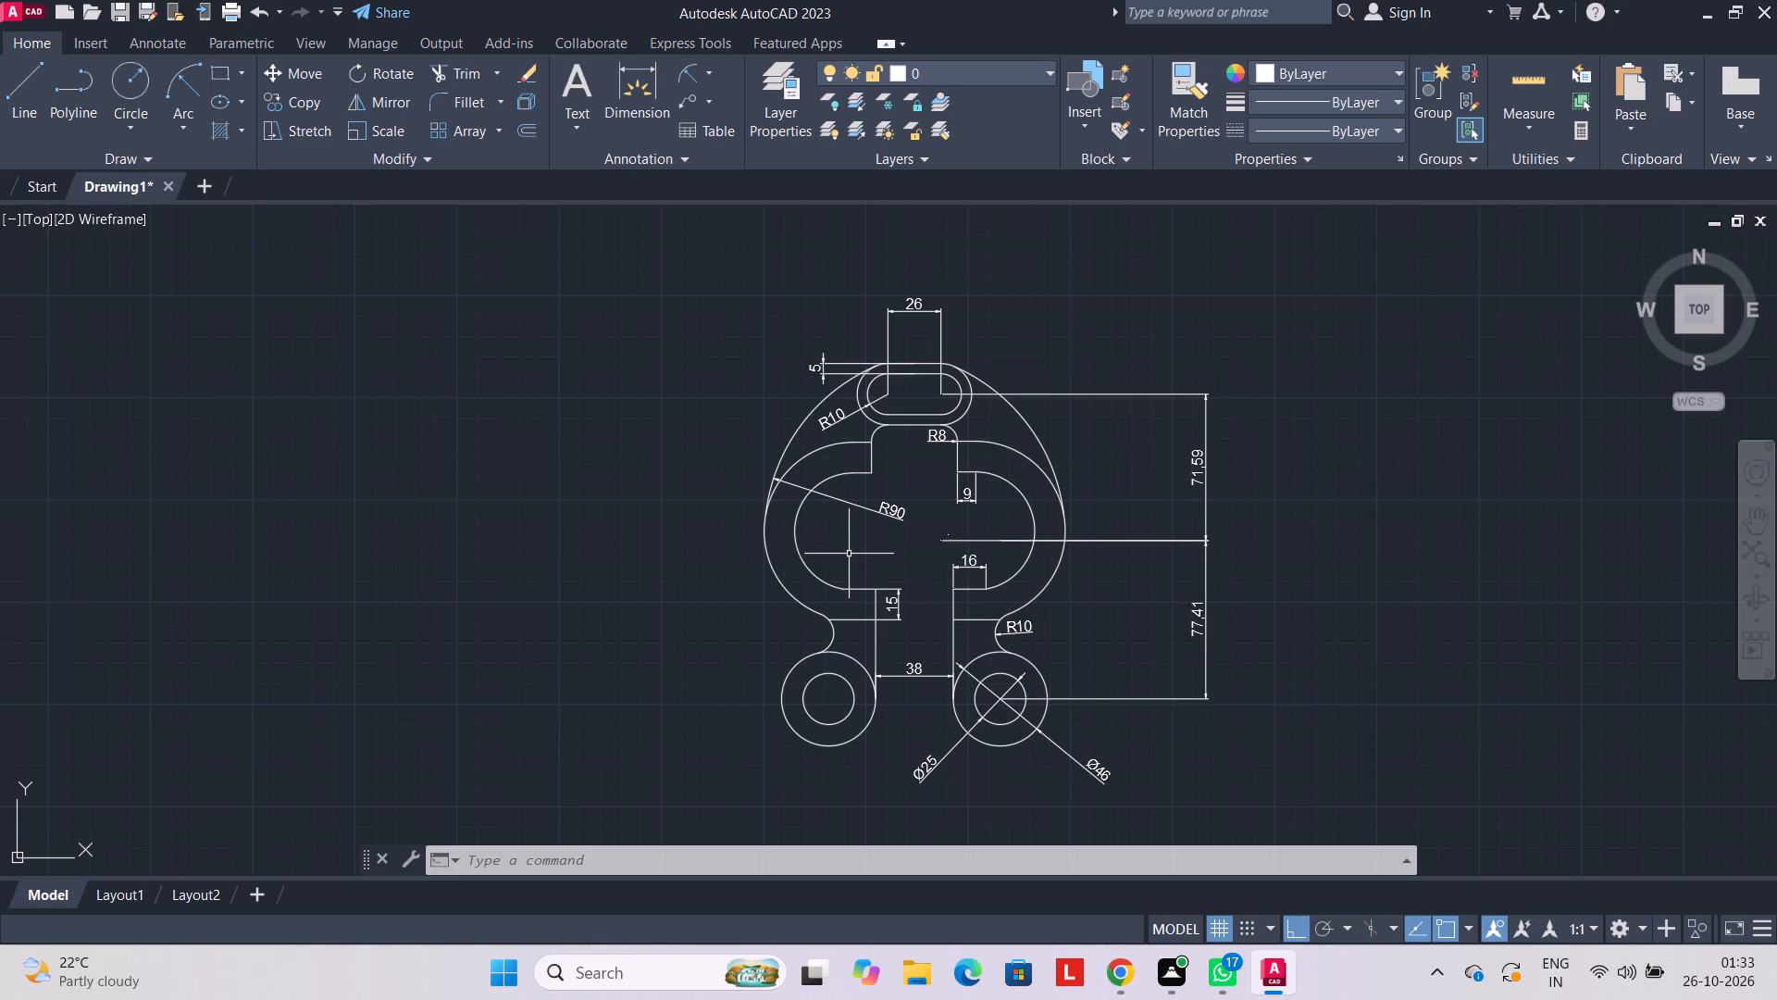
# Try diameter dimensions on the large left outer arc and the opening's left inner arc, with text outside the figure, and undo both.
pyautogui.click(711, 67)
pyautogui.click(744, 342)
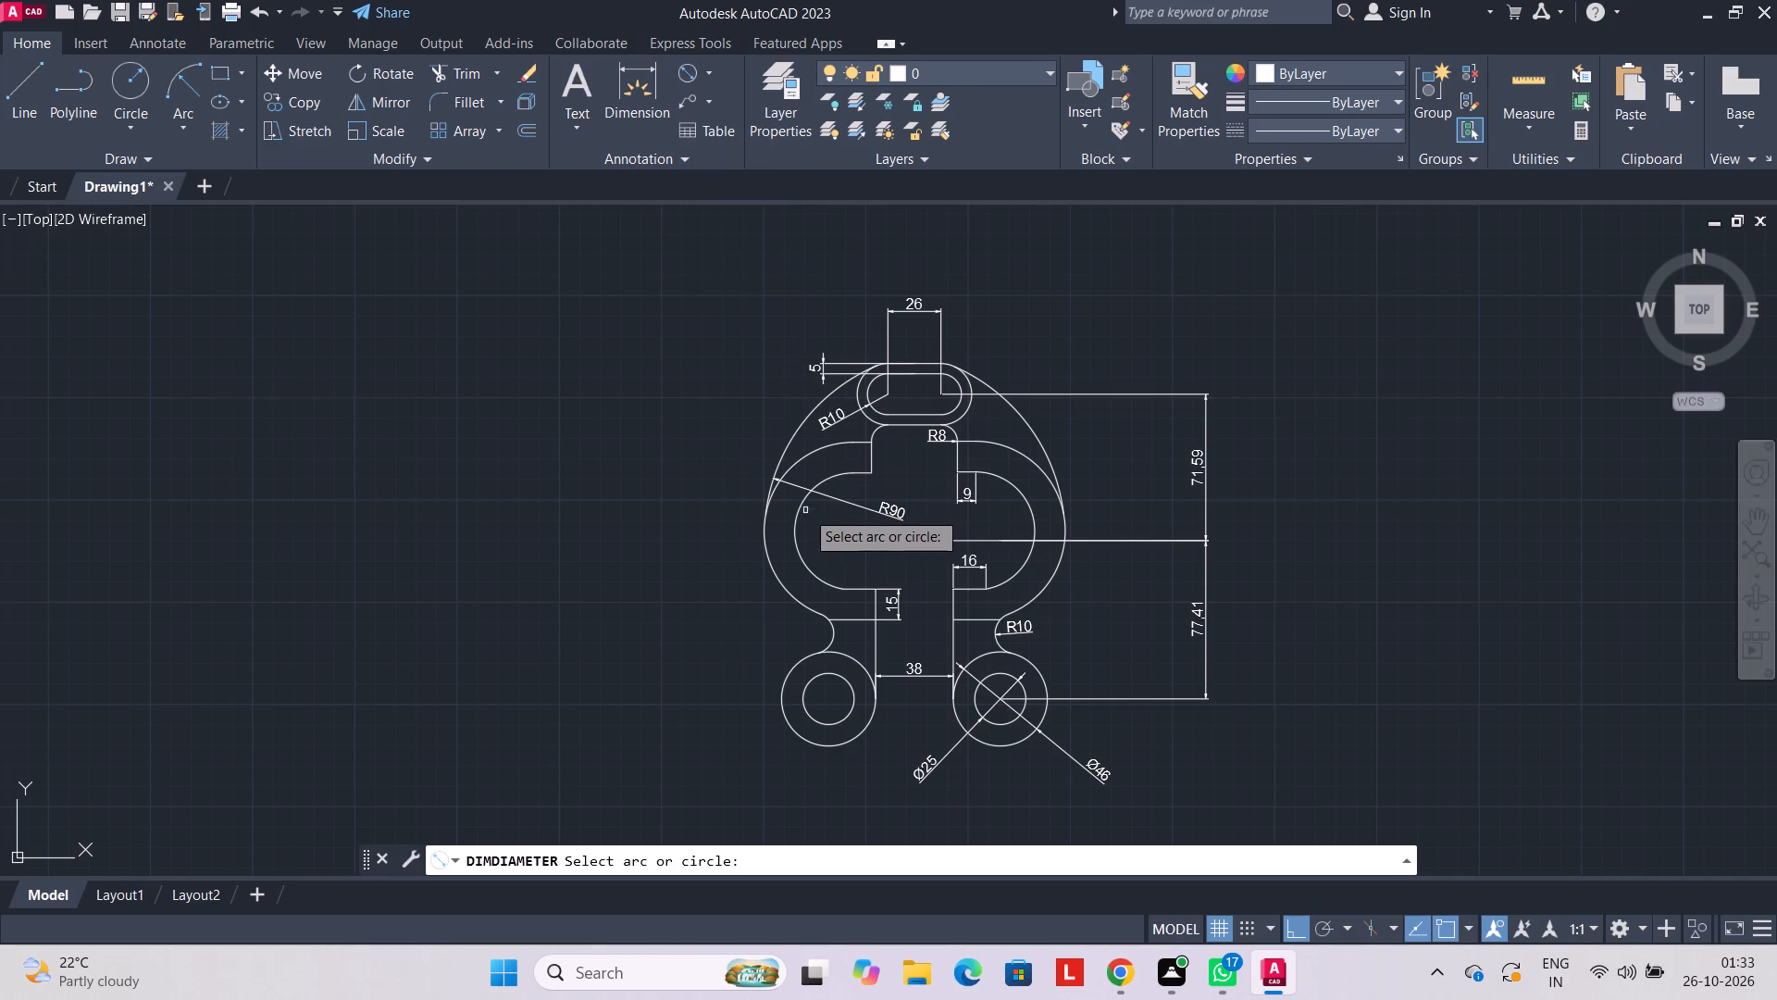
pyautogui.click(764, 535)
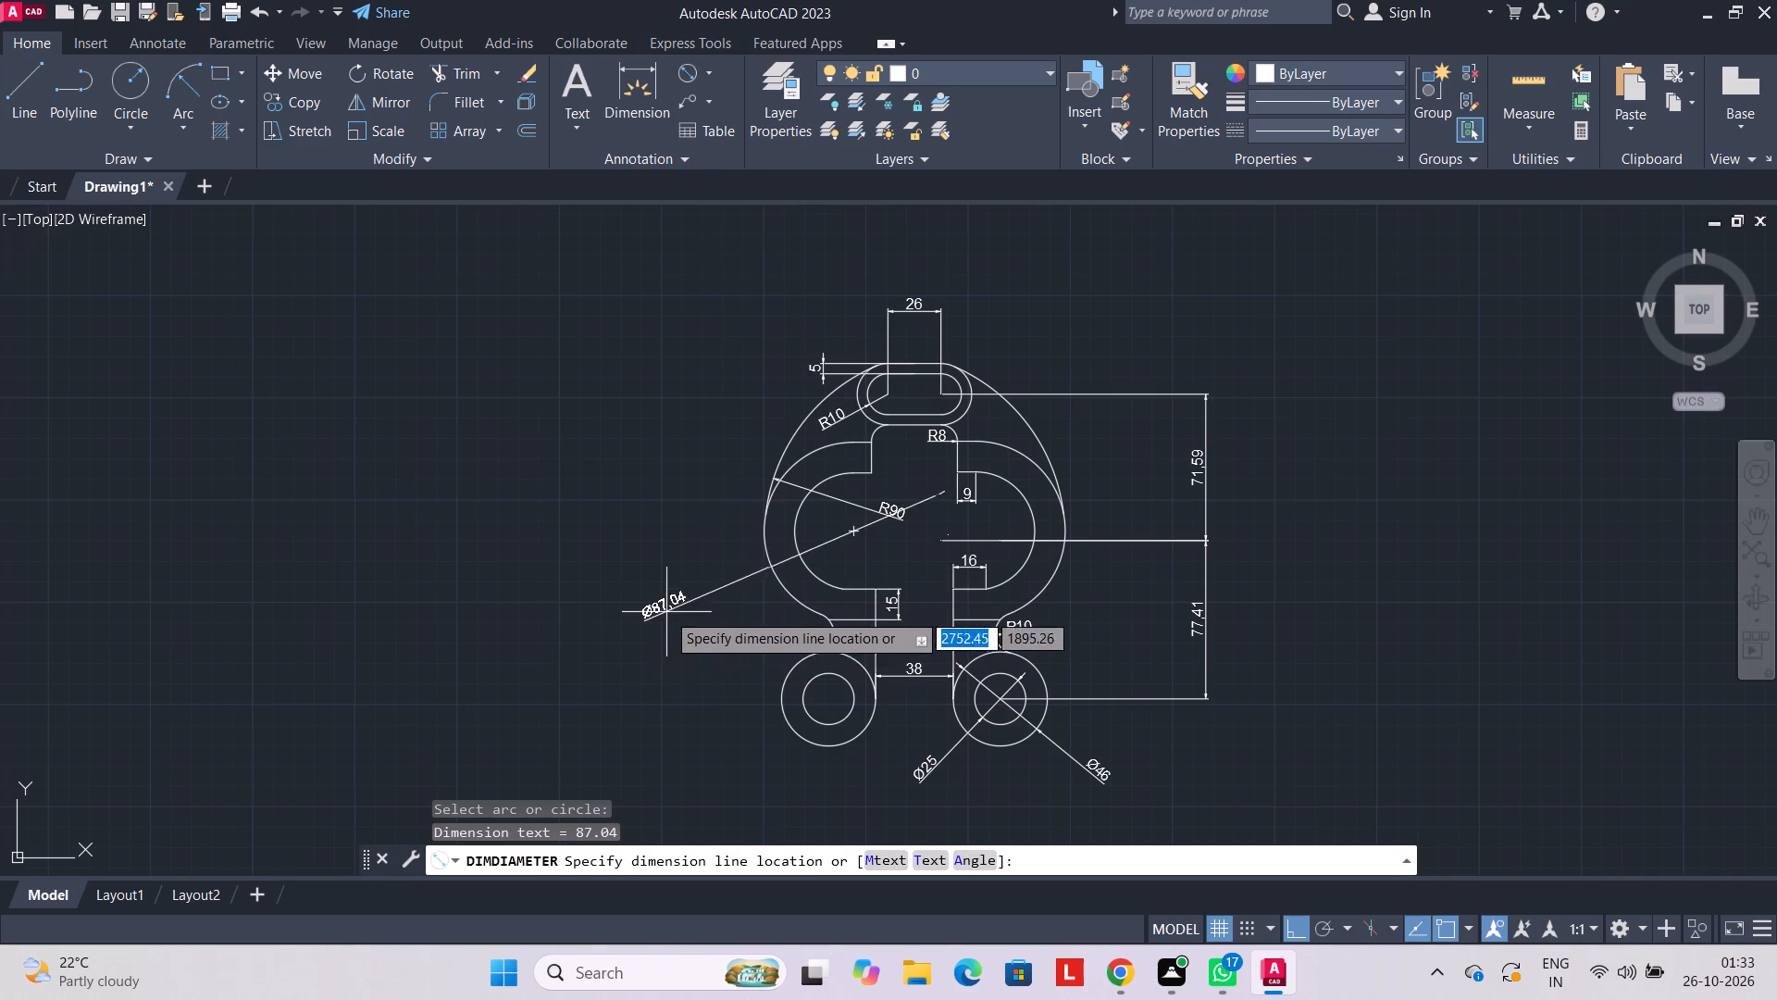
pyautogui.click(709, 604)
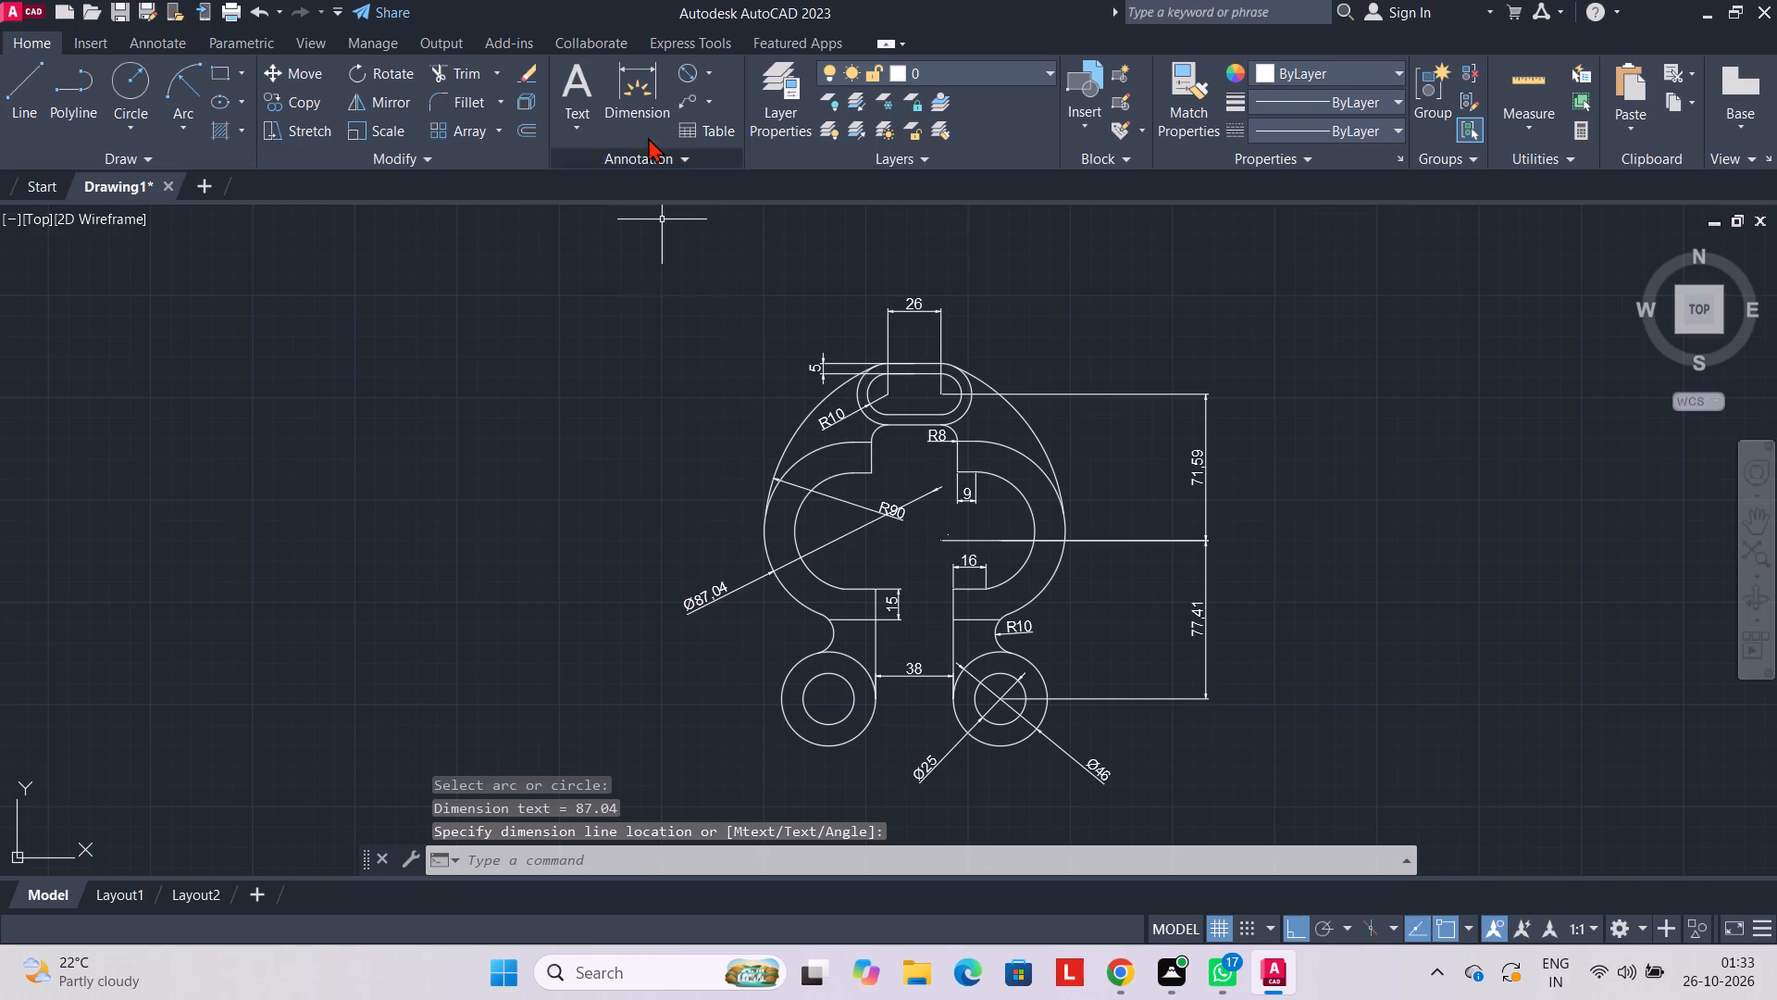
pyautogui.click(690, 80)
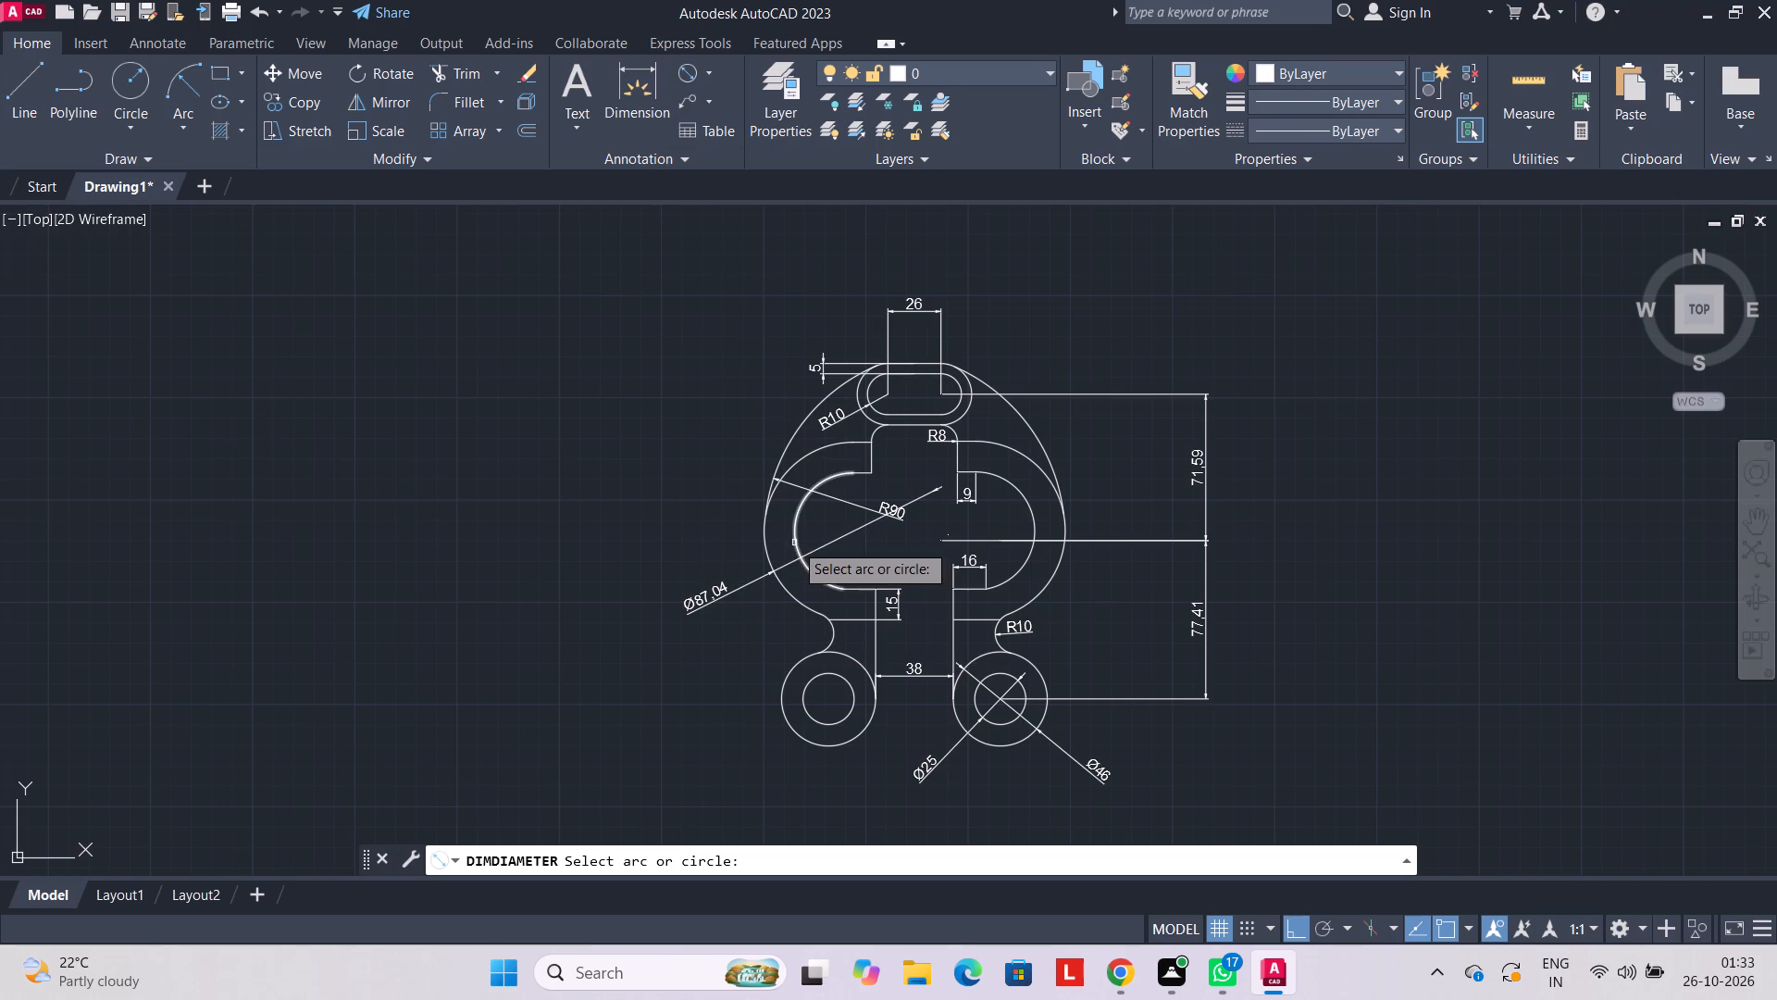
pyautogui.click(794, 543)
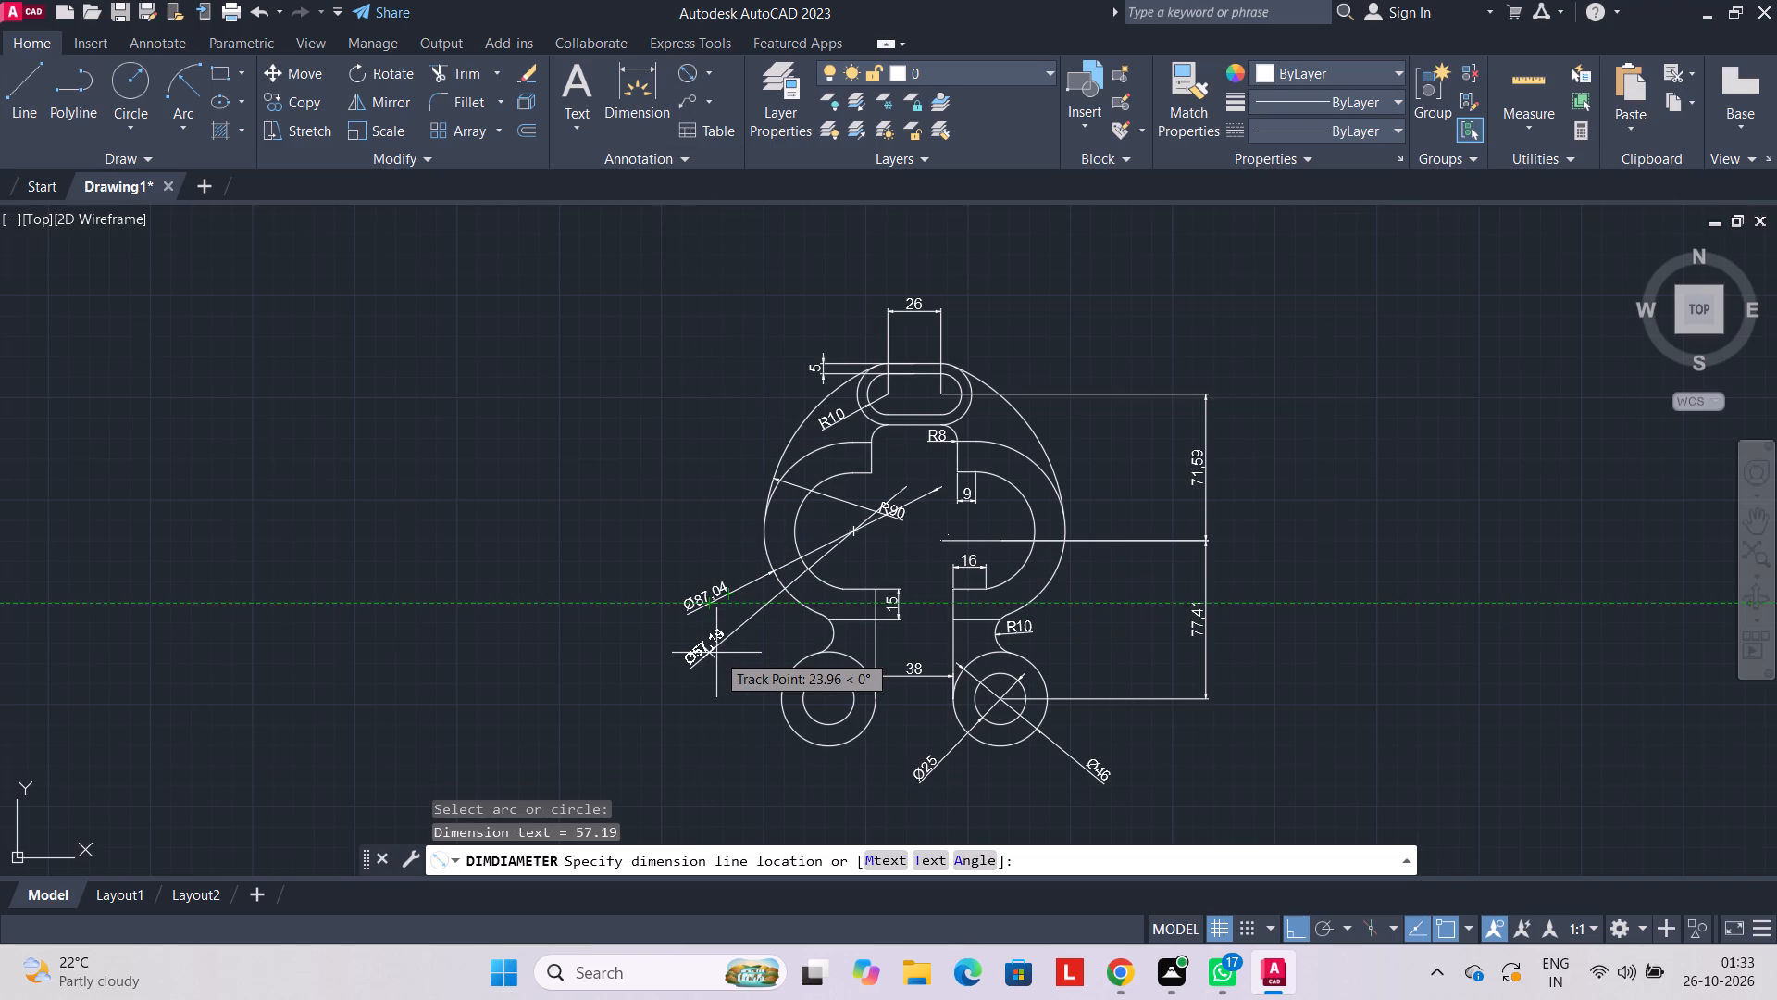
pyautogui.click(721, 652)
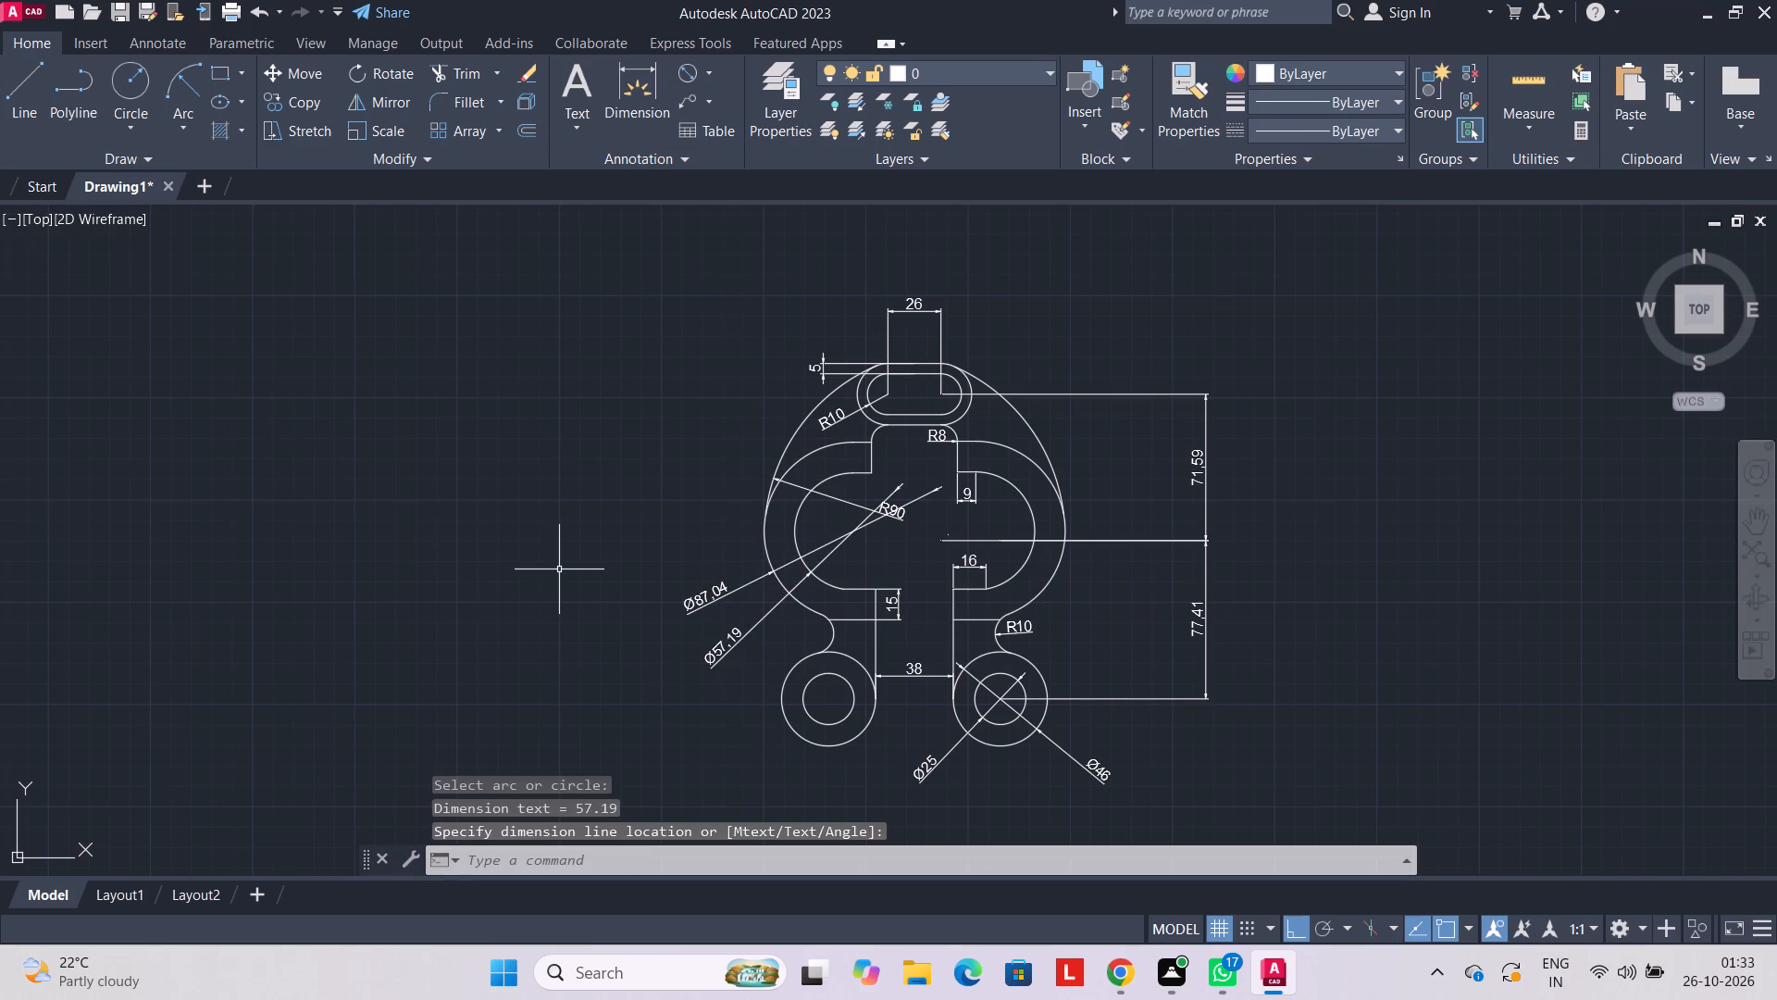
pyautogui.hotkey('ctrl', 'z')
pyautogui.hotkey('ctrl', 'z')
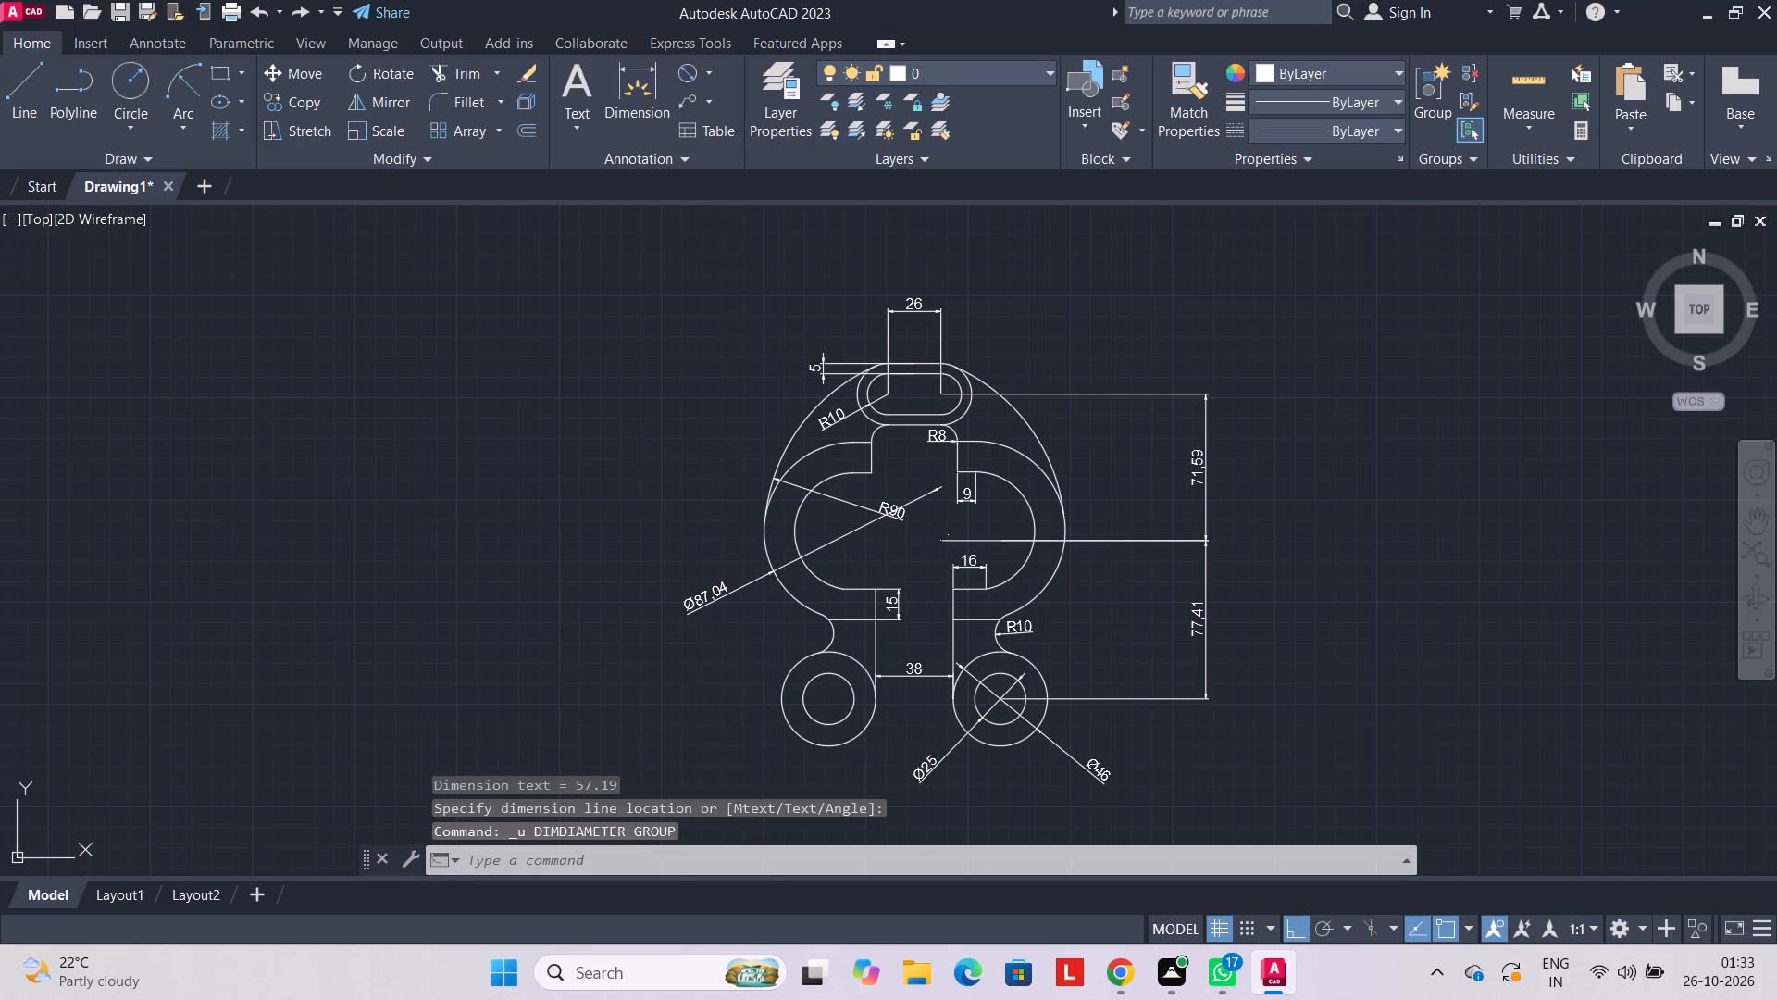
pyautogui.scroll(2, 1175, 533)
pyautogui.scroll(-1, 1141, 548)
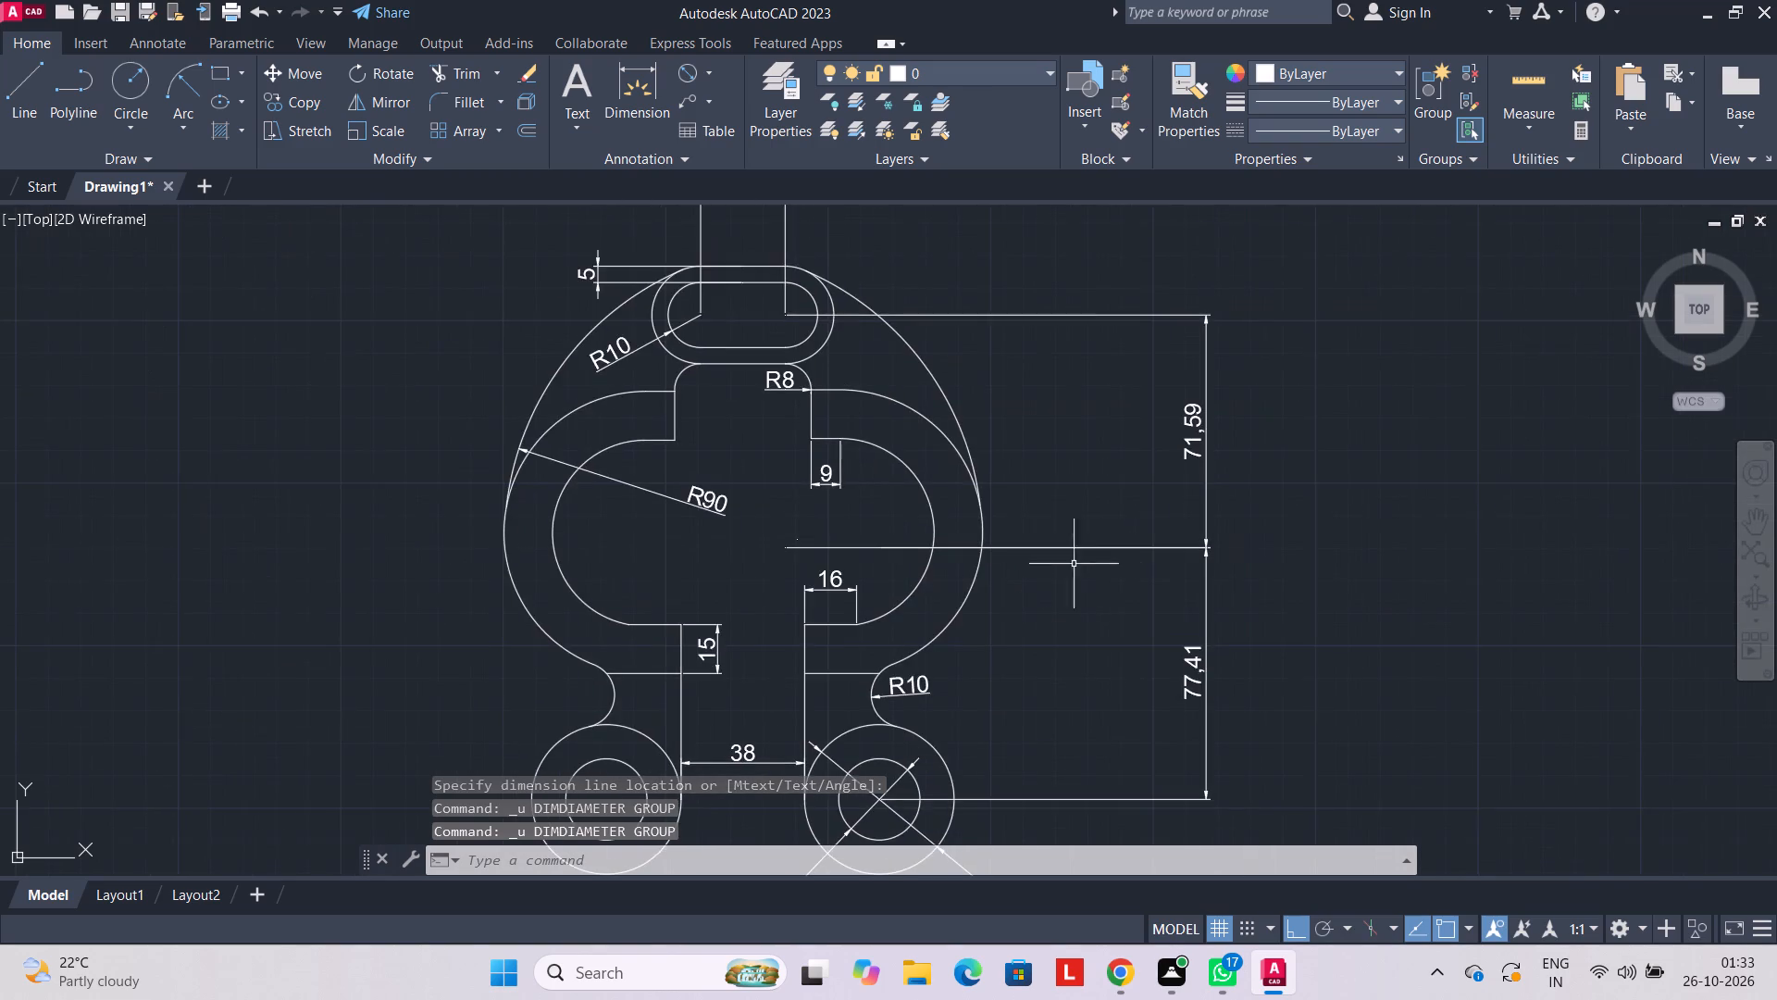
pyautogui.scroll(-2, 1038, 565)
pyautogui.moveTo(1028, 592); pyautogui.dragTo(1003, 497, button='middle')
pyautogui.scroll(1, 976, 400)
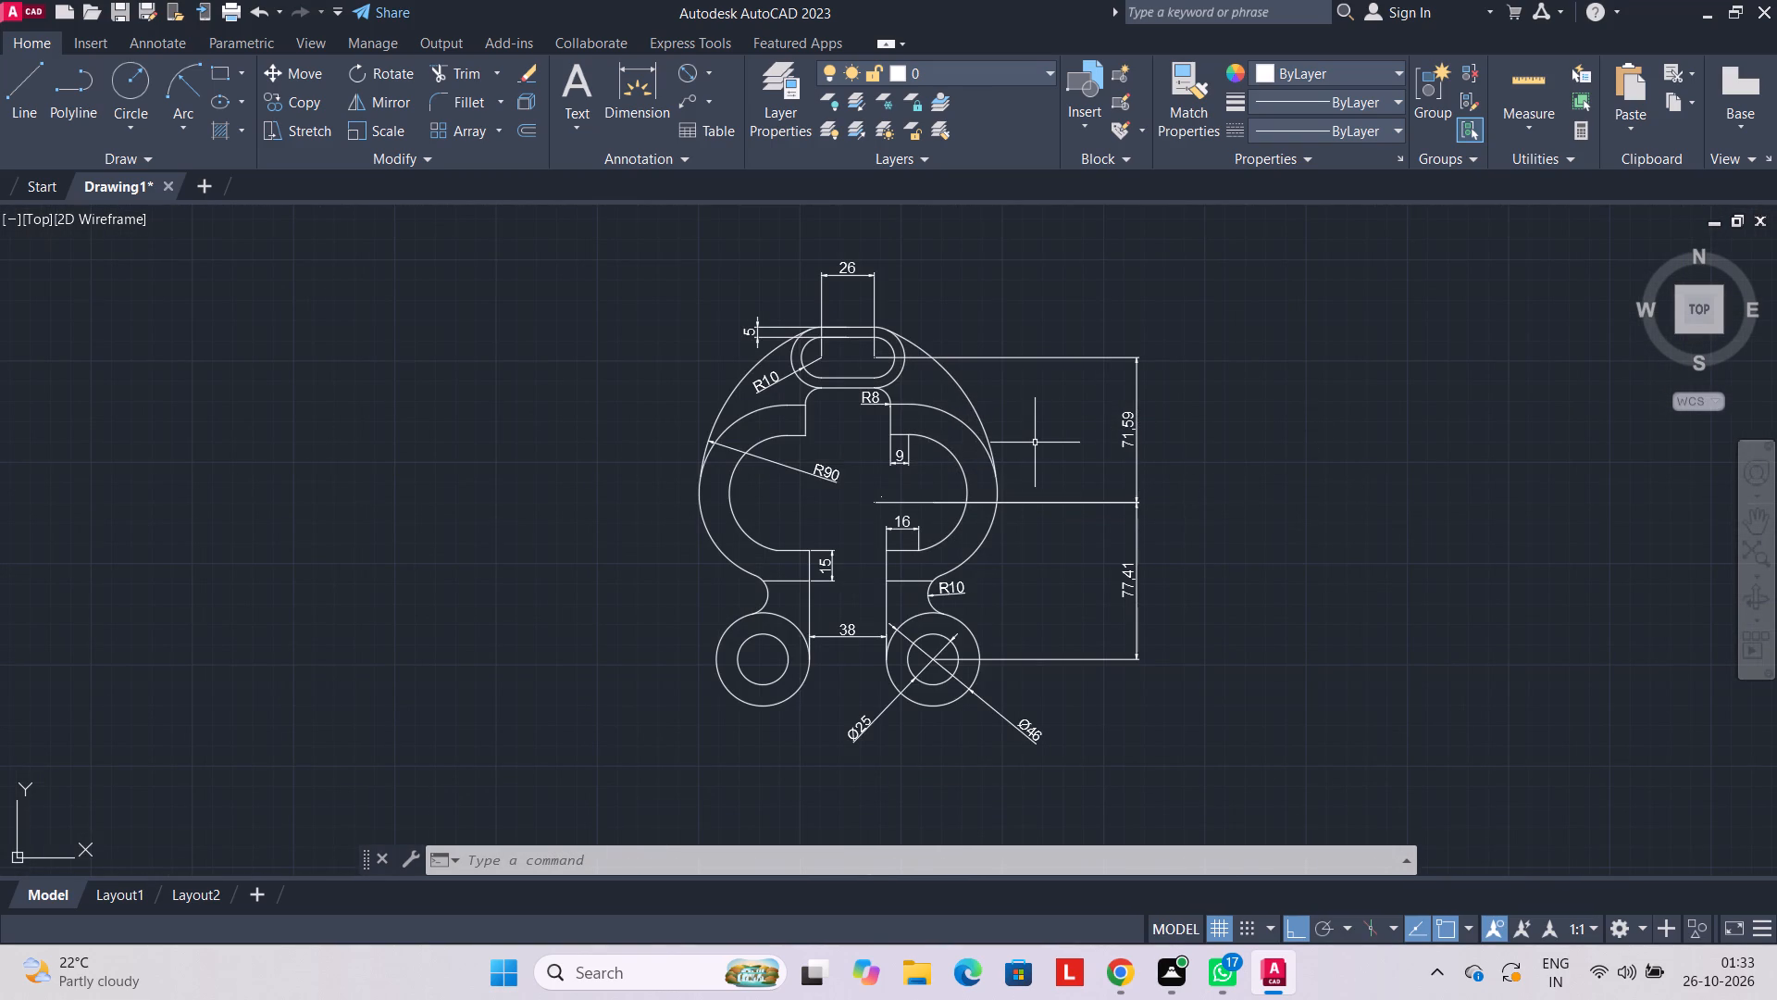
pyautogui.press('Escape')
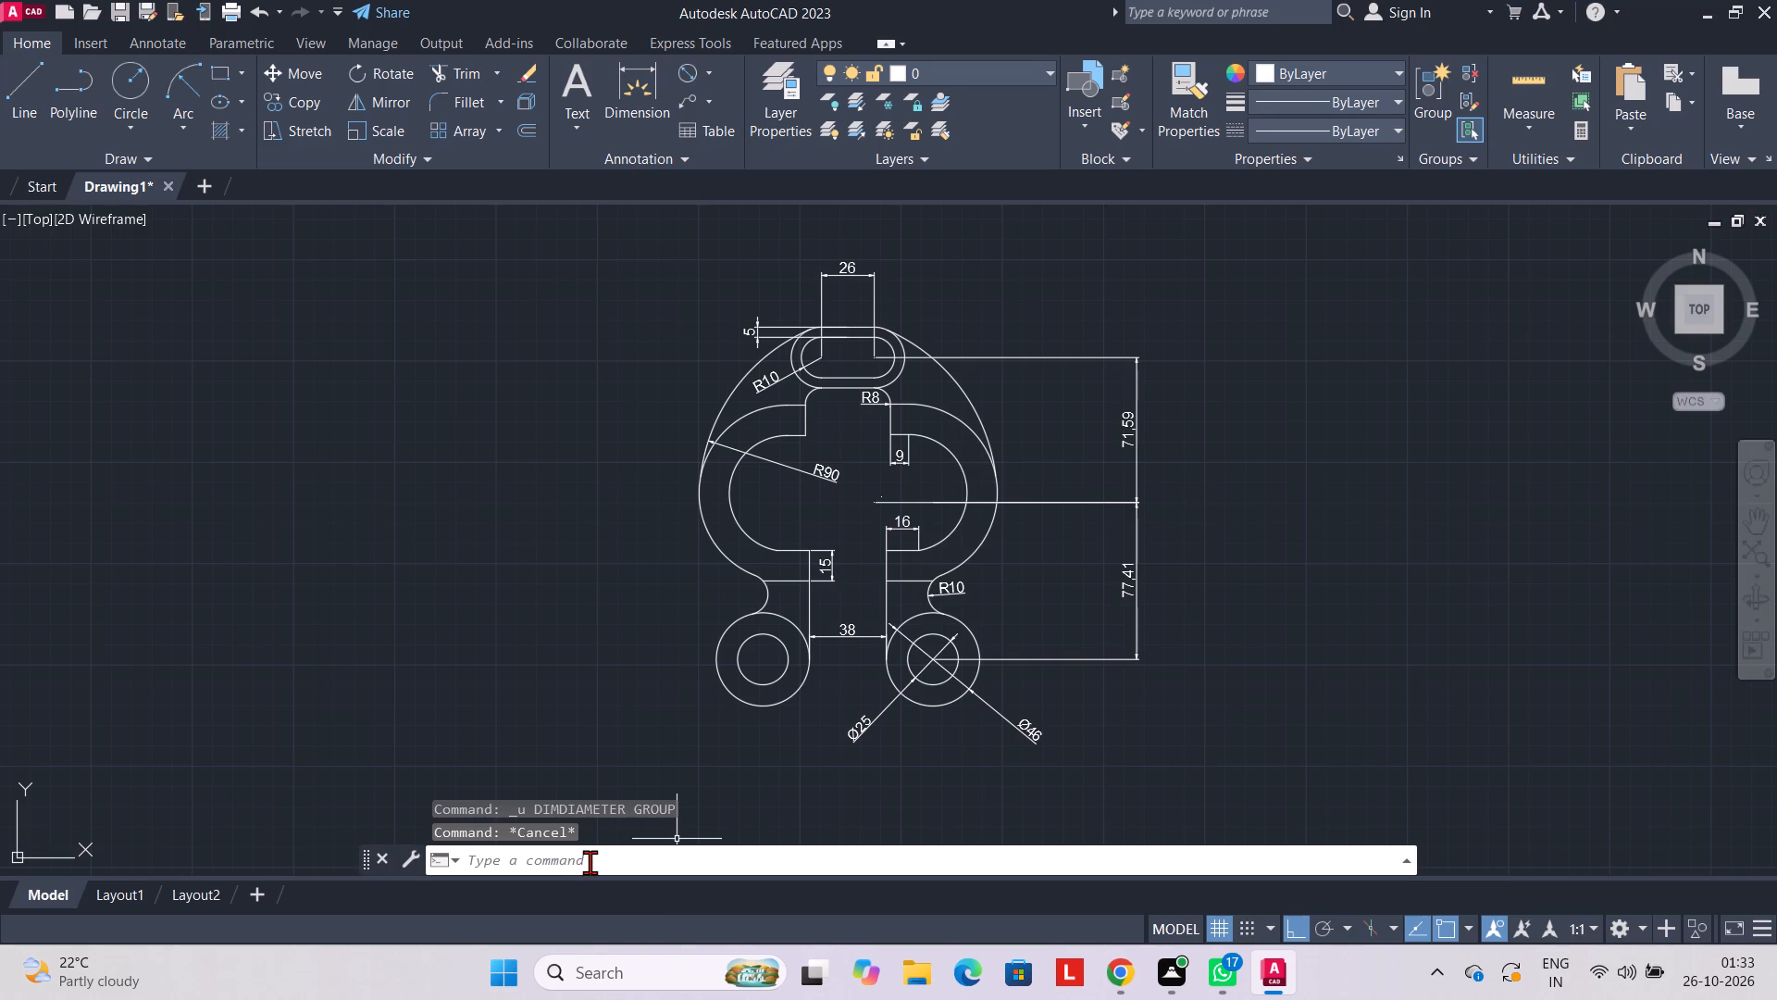
# Save the drawing in the Documents folder as "shackle link plate" and dismiss the web and mobile app notice.
pyautogui.hotkey('ctrl', 's')
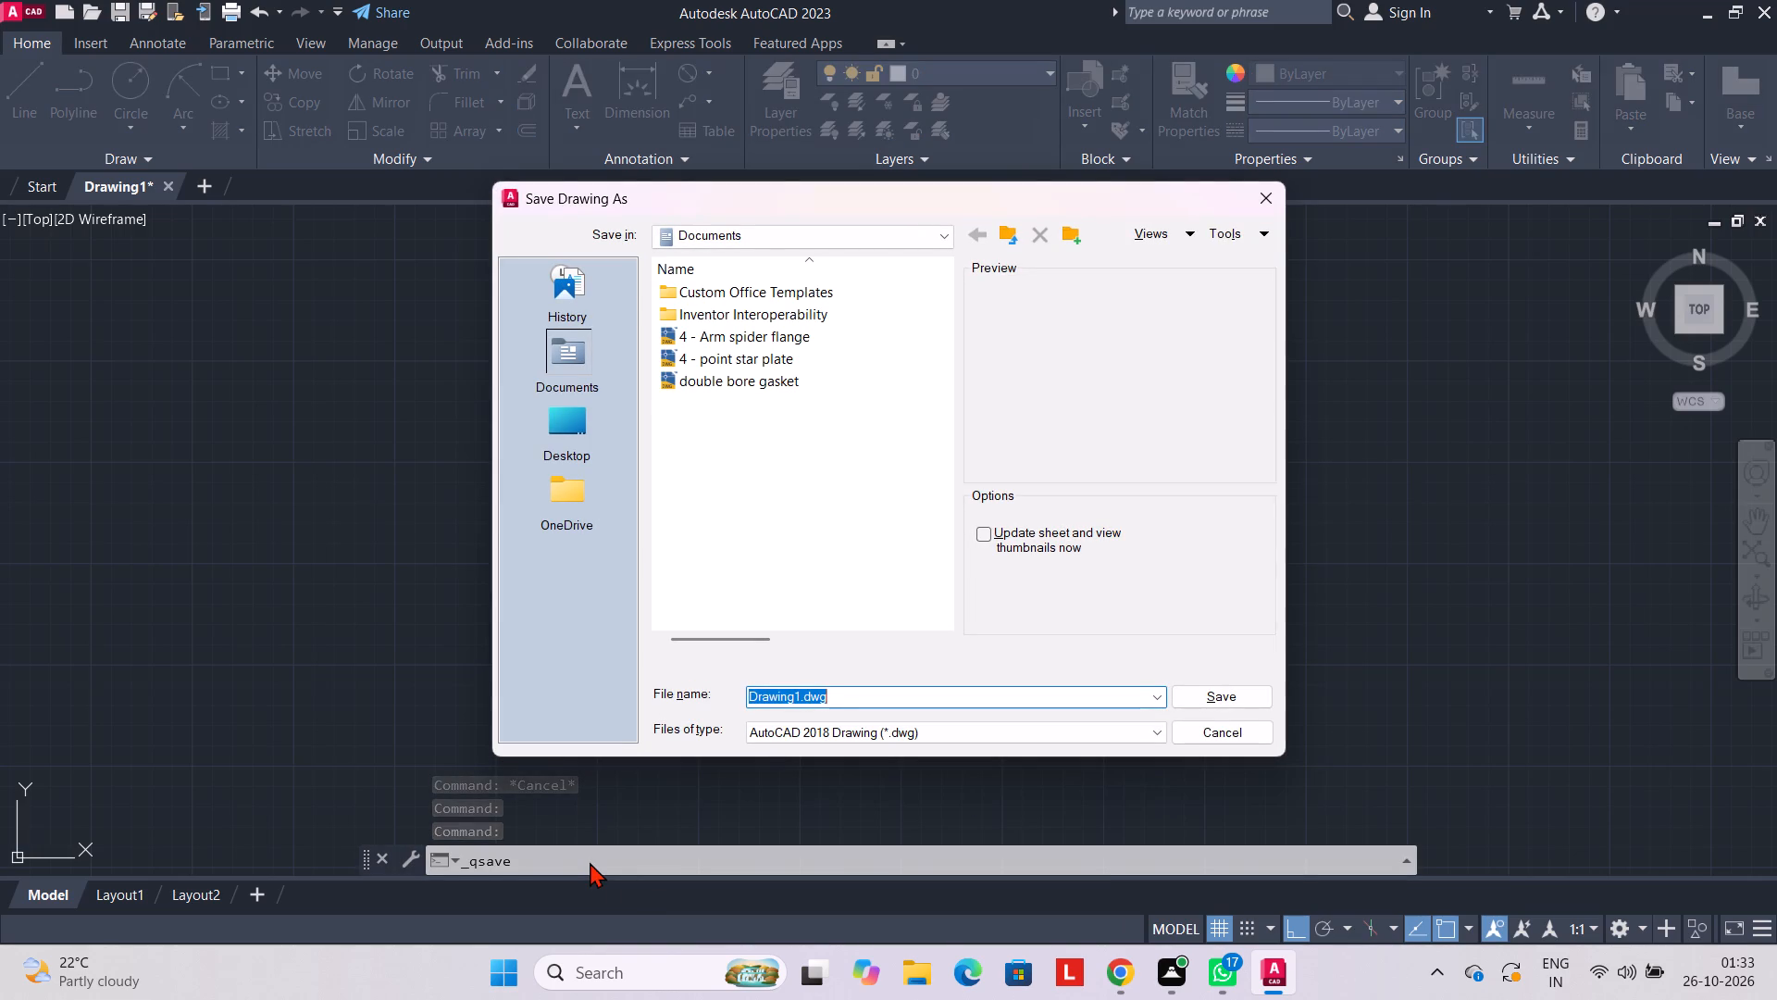
pyautogui.press('s')
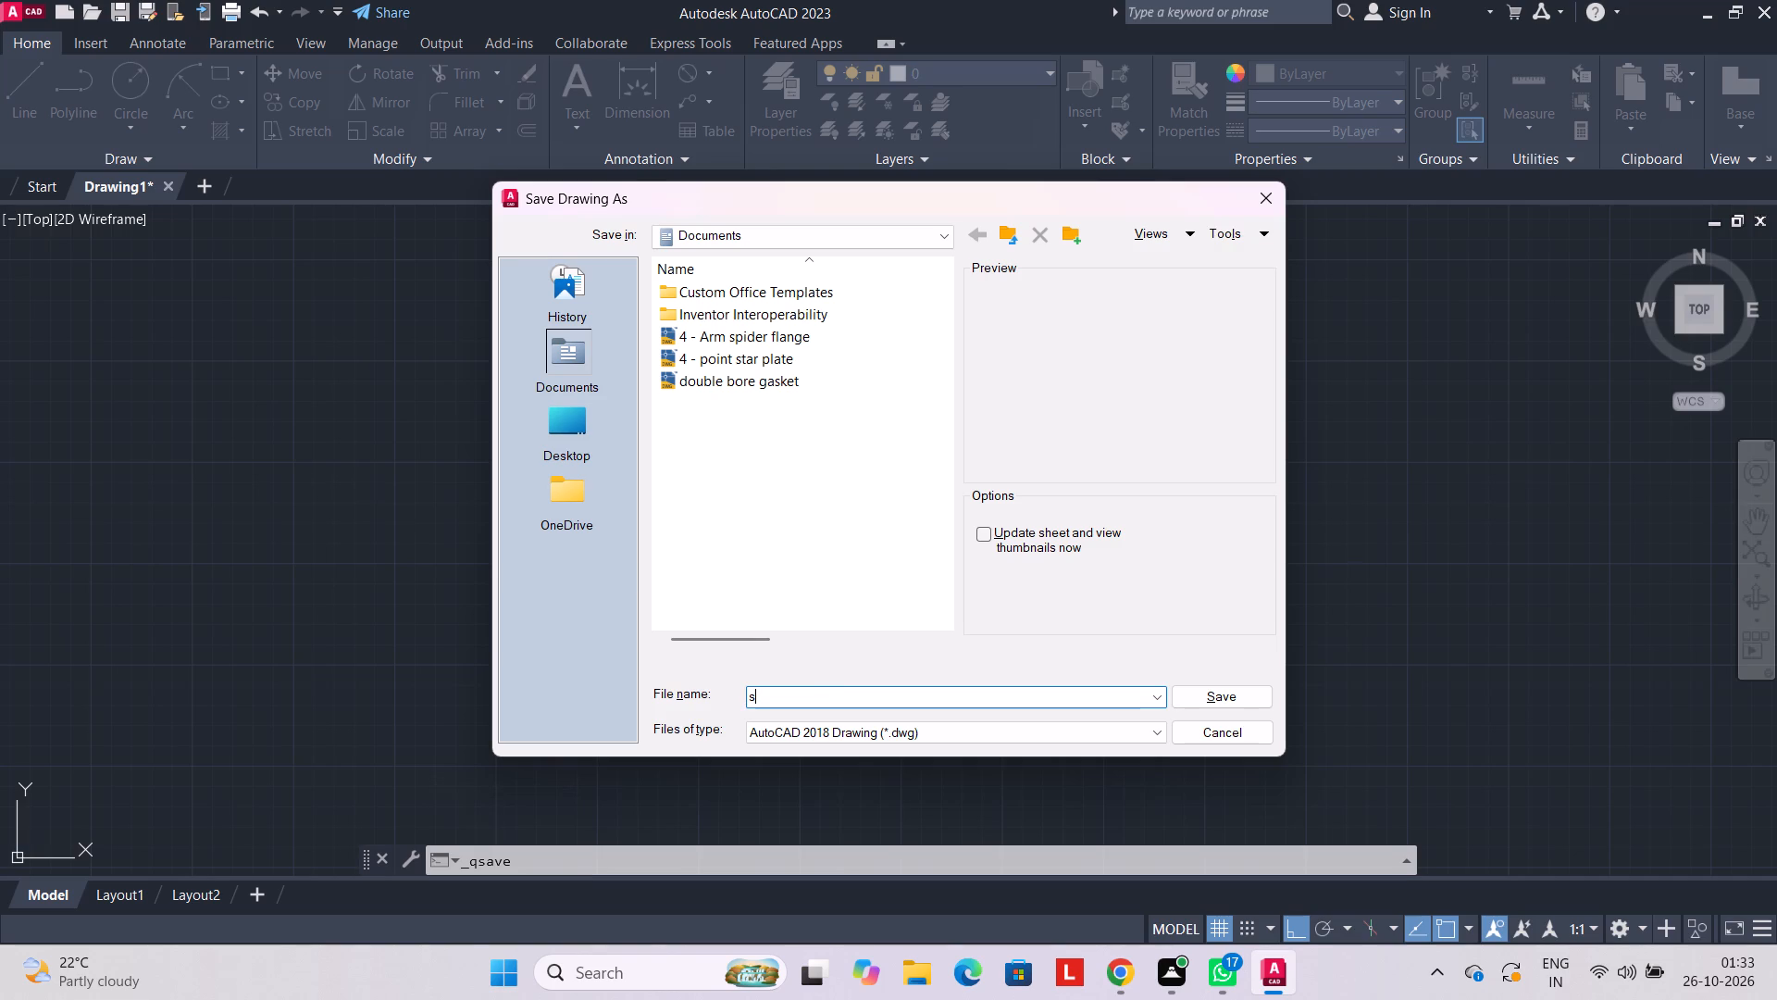
pyautogui.press('h')
pyautogui.write('ac')
pyautogui.write('kl')
pyautogui.press('e')
pyautogui.press('space')
pyautogui.write('li')
pyautogui.press('n')
pyautogui.press('k')
pyautogui.press('space')
pyautogui.press('p')
pyautogui.press('l')
pyautogui.write('at')
pyautogui.write('e')
pyautogui.press('space')
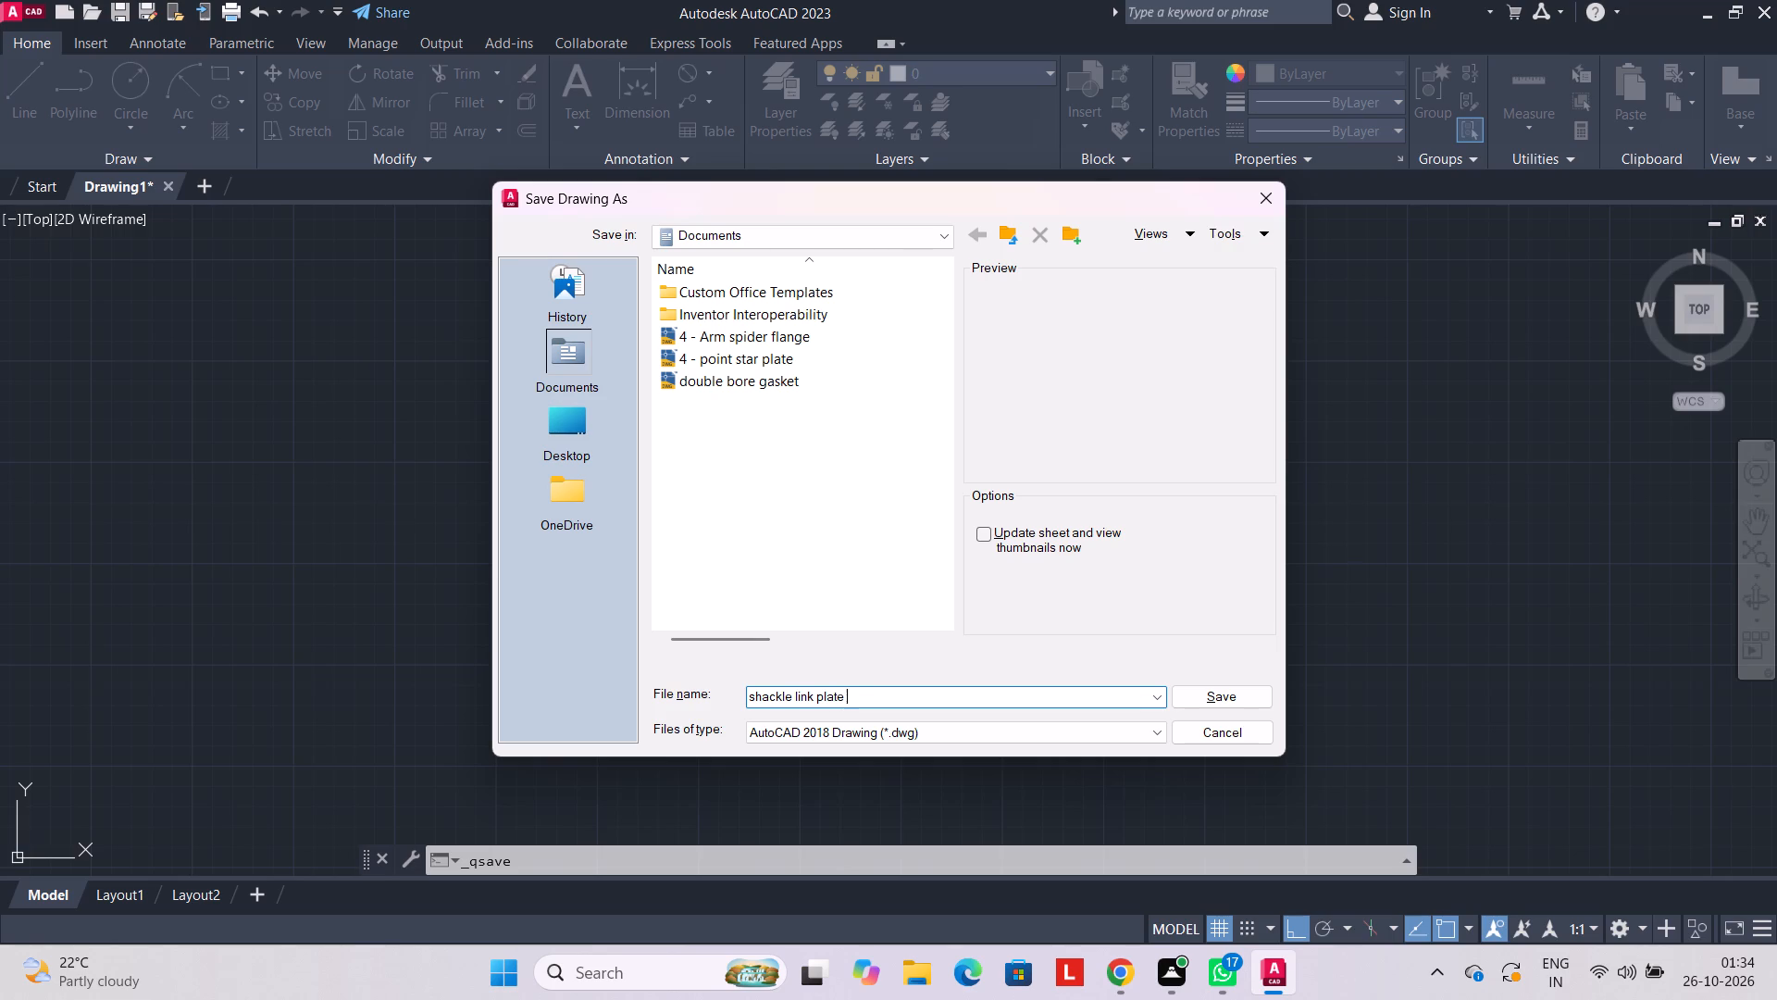
pyautogui.click(1224, 697)
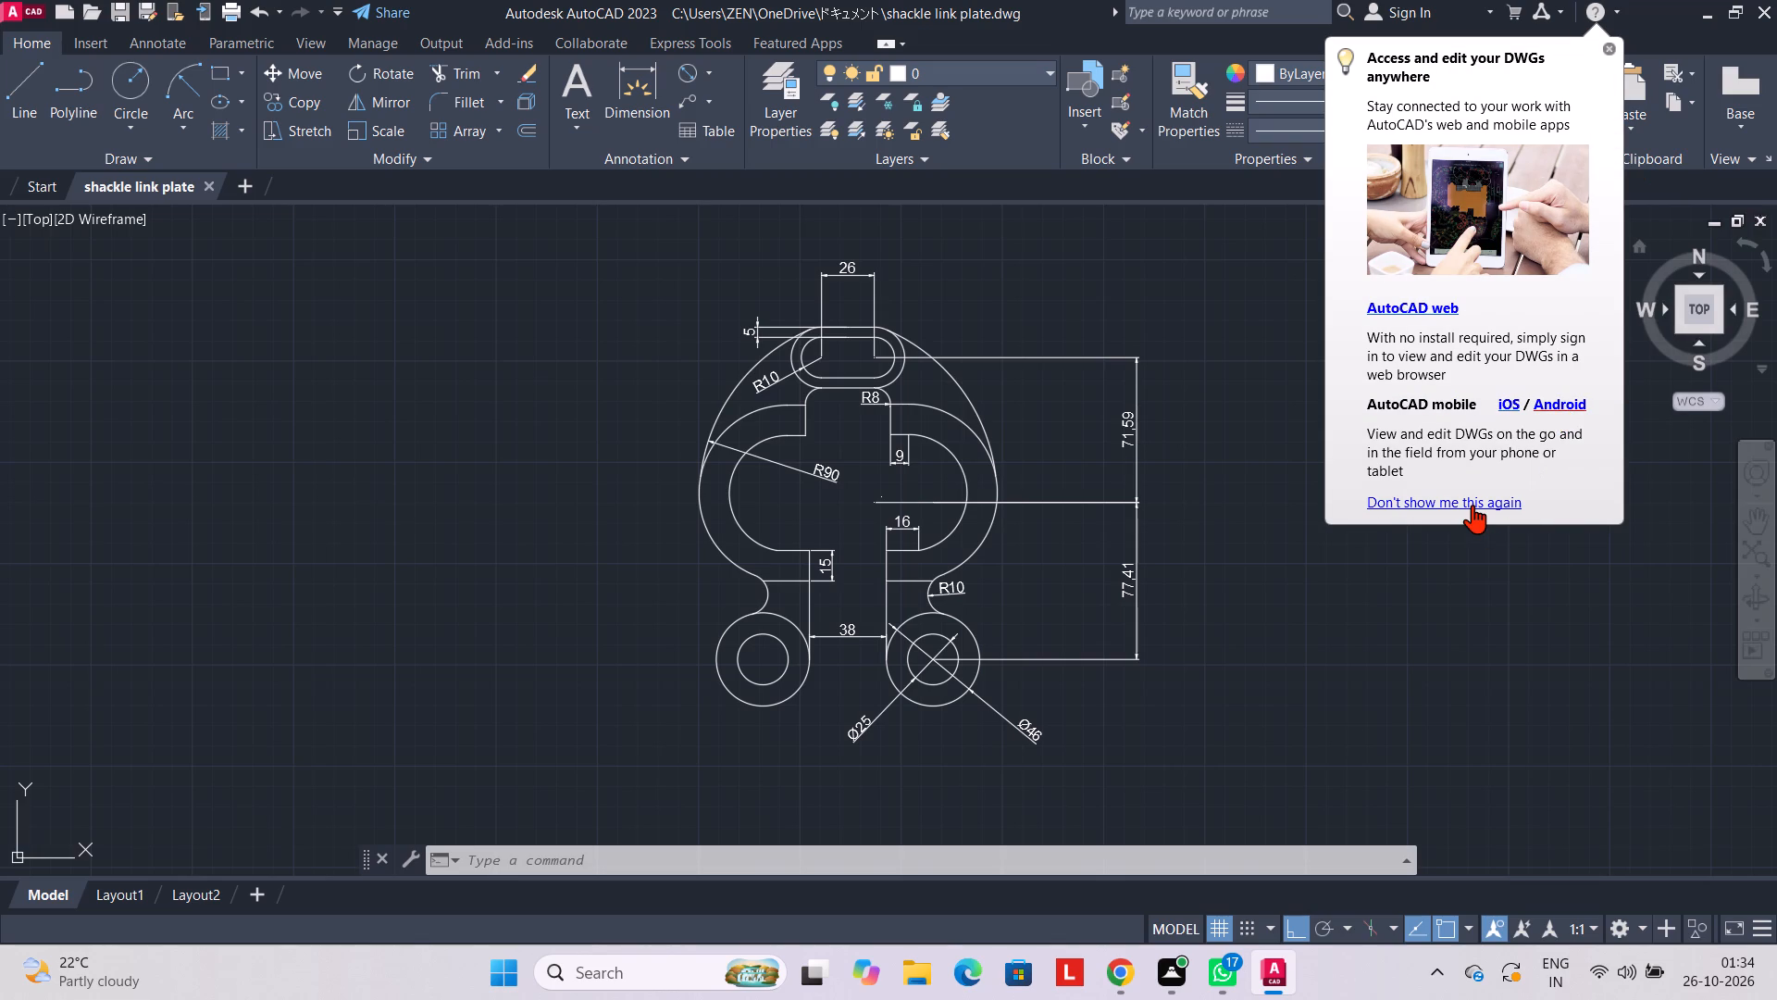
pyautogui.click(1610, 49)
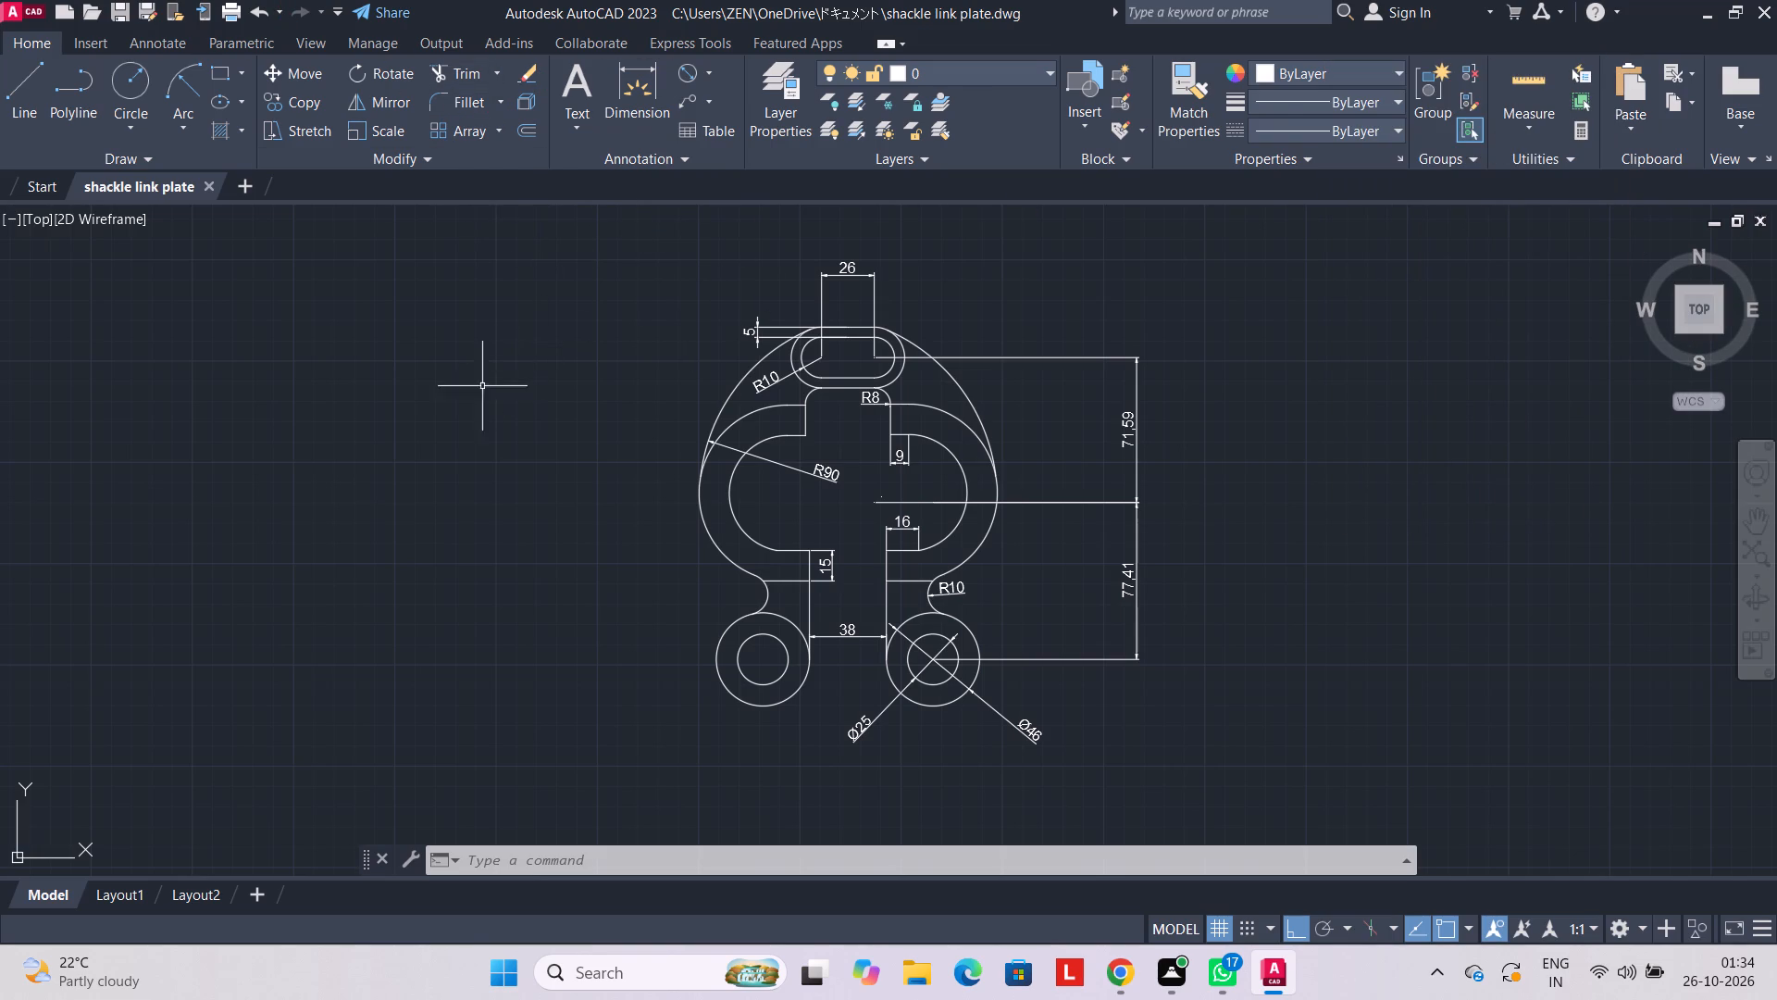
# Set up a plot with DWG To PDF.pc3 on ISO expand A4 (210.00 x 297.00 MM), landscape orientation, with the plot centred.
pyautogui.click(609, 862)
pyautogui.write('plo')
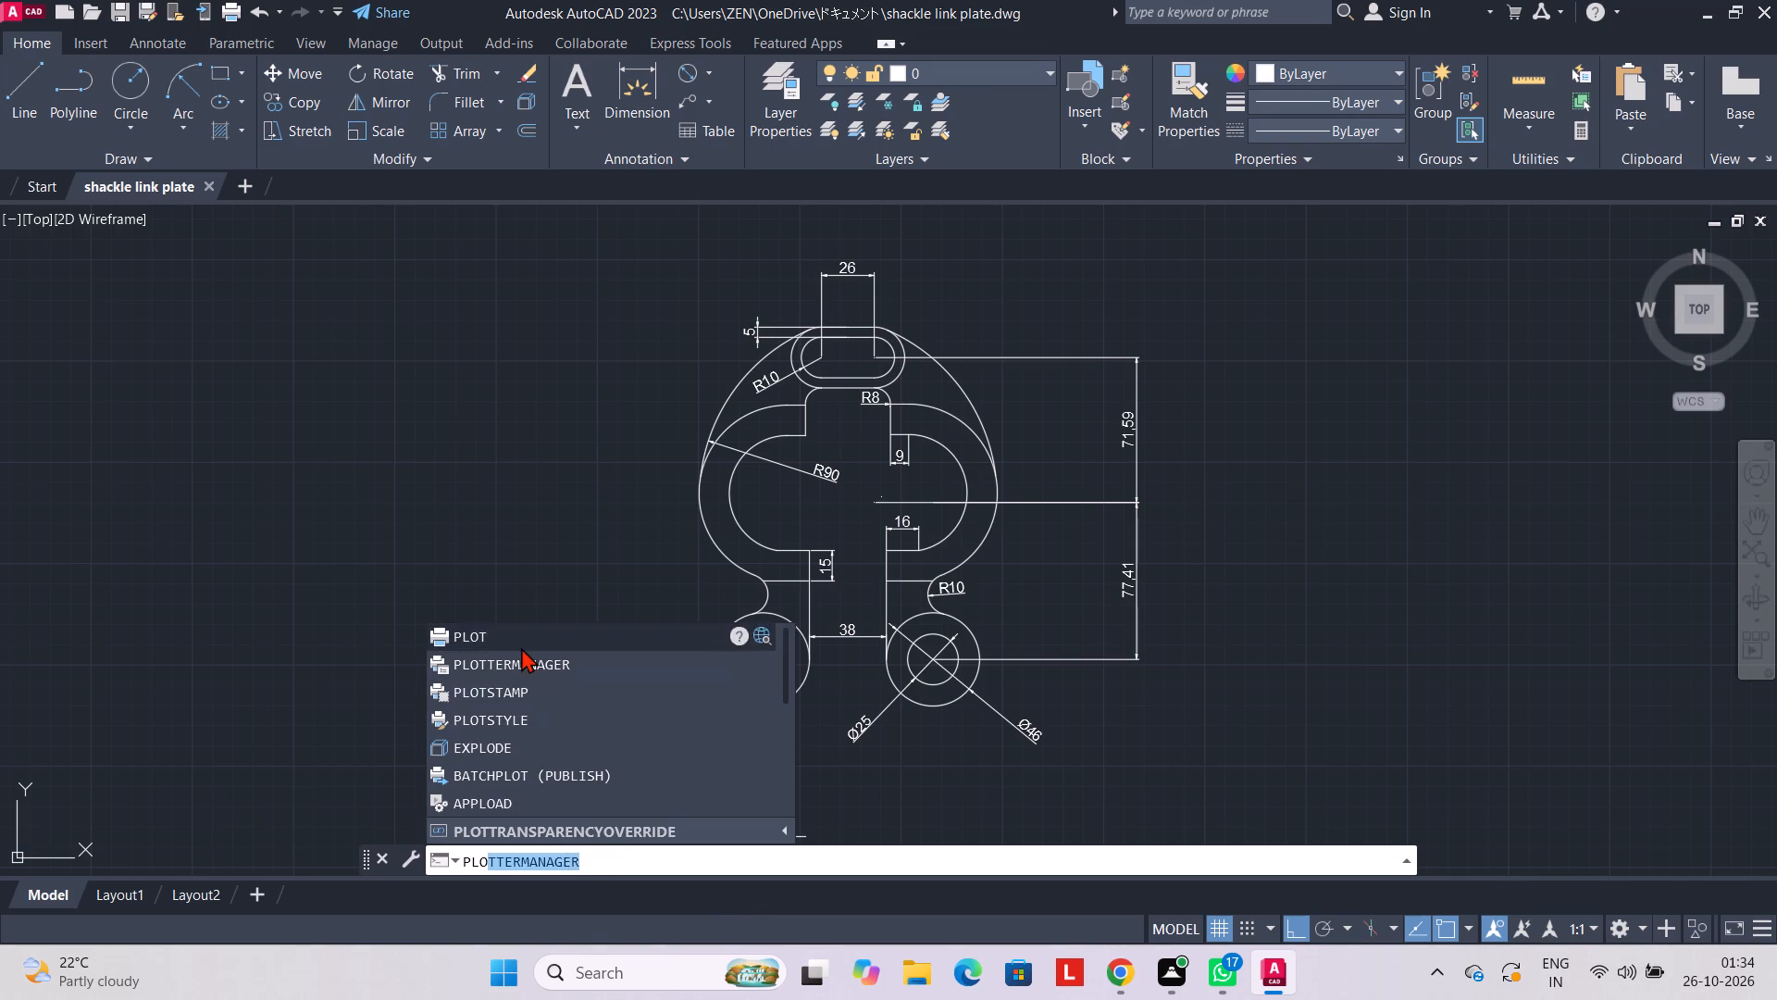
pyautogui.click(521, 647)
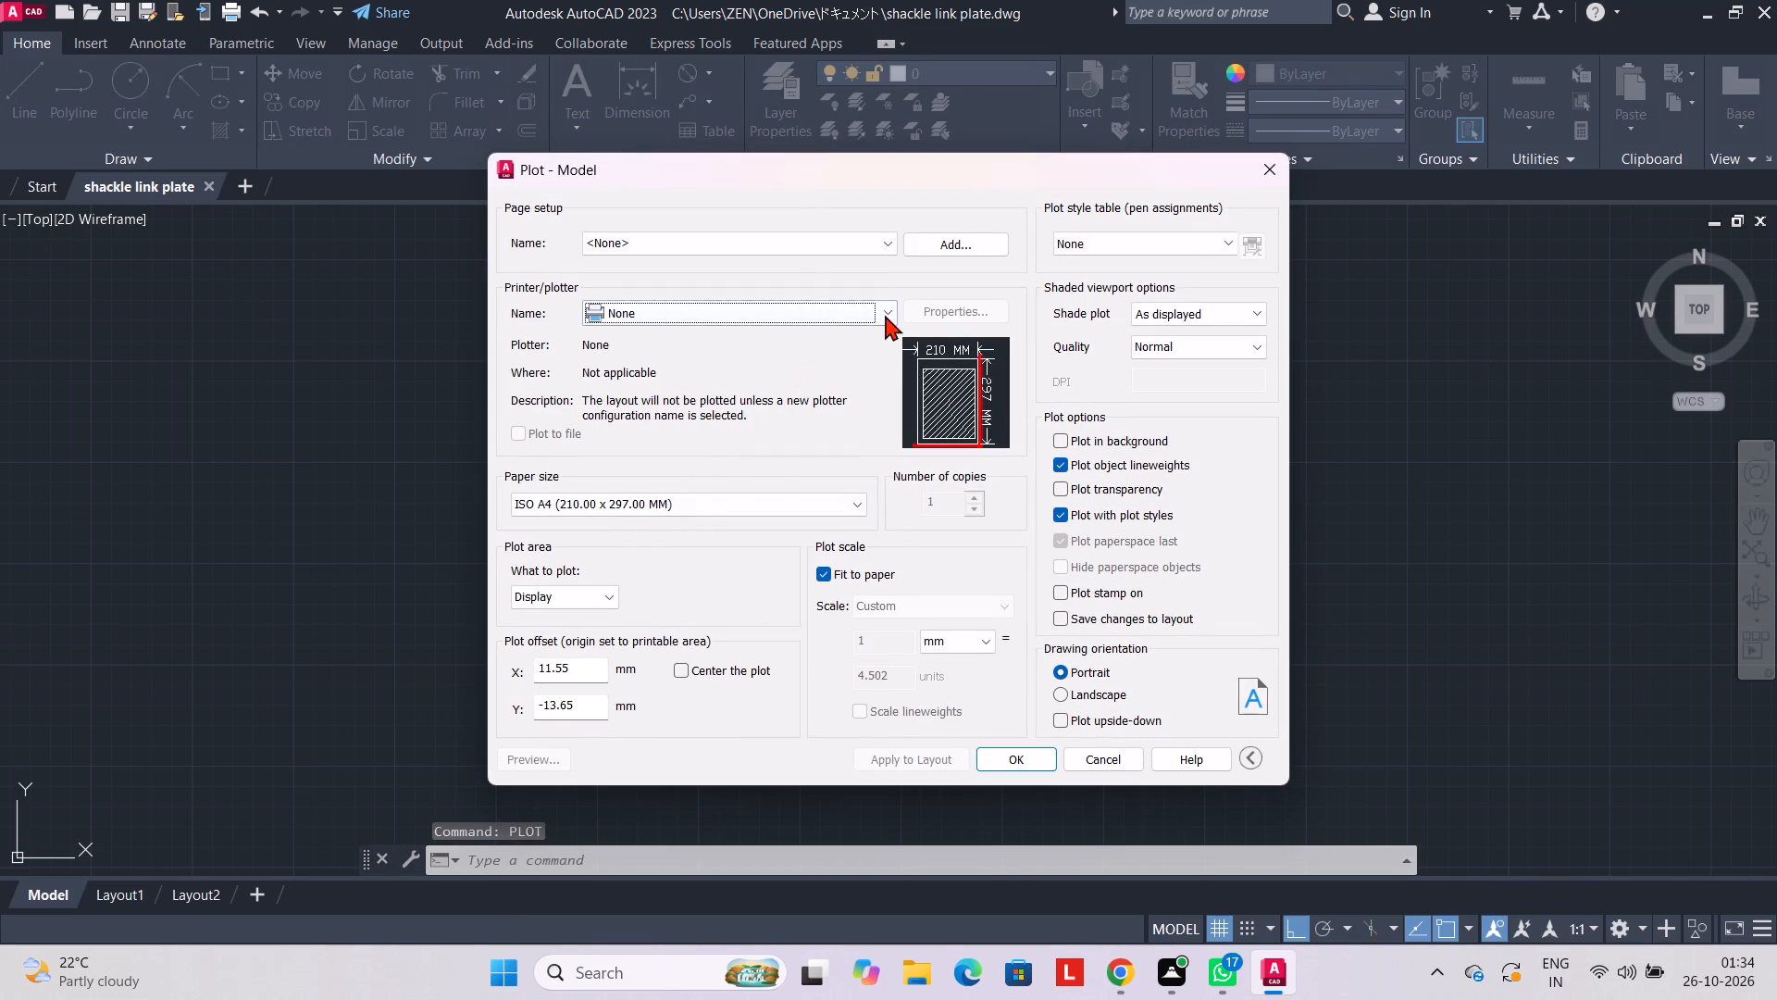
pyautogui.click(885, 315)
pyautogui.click(668, 534)
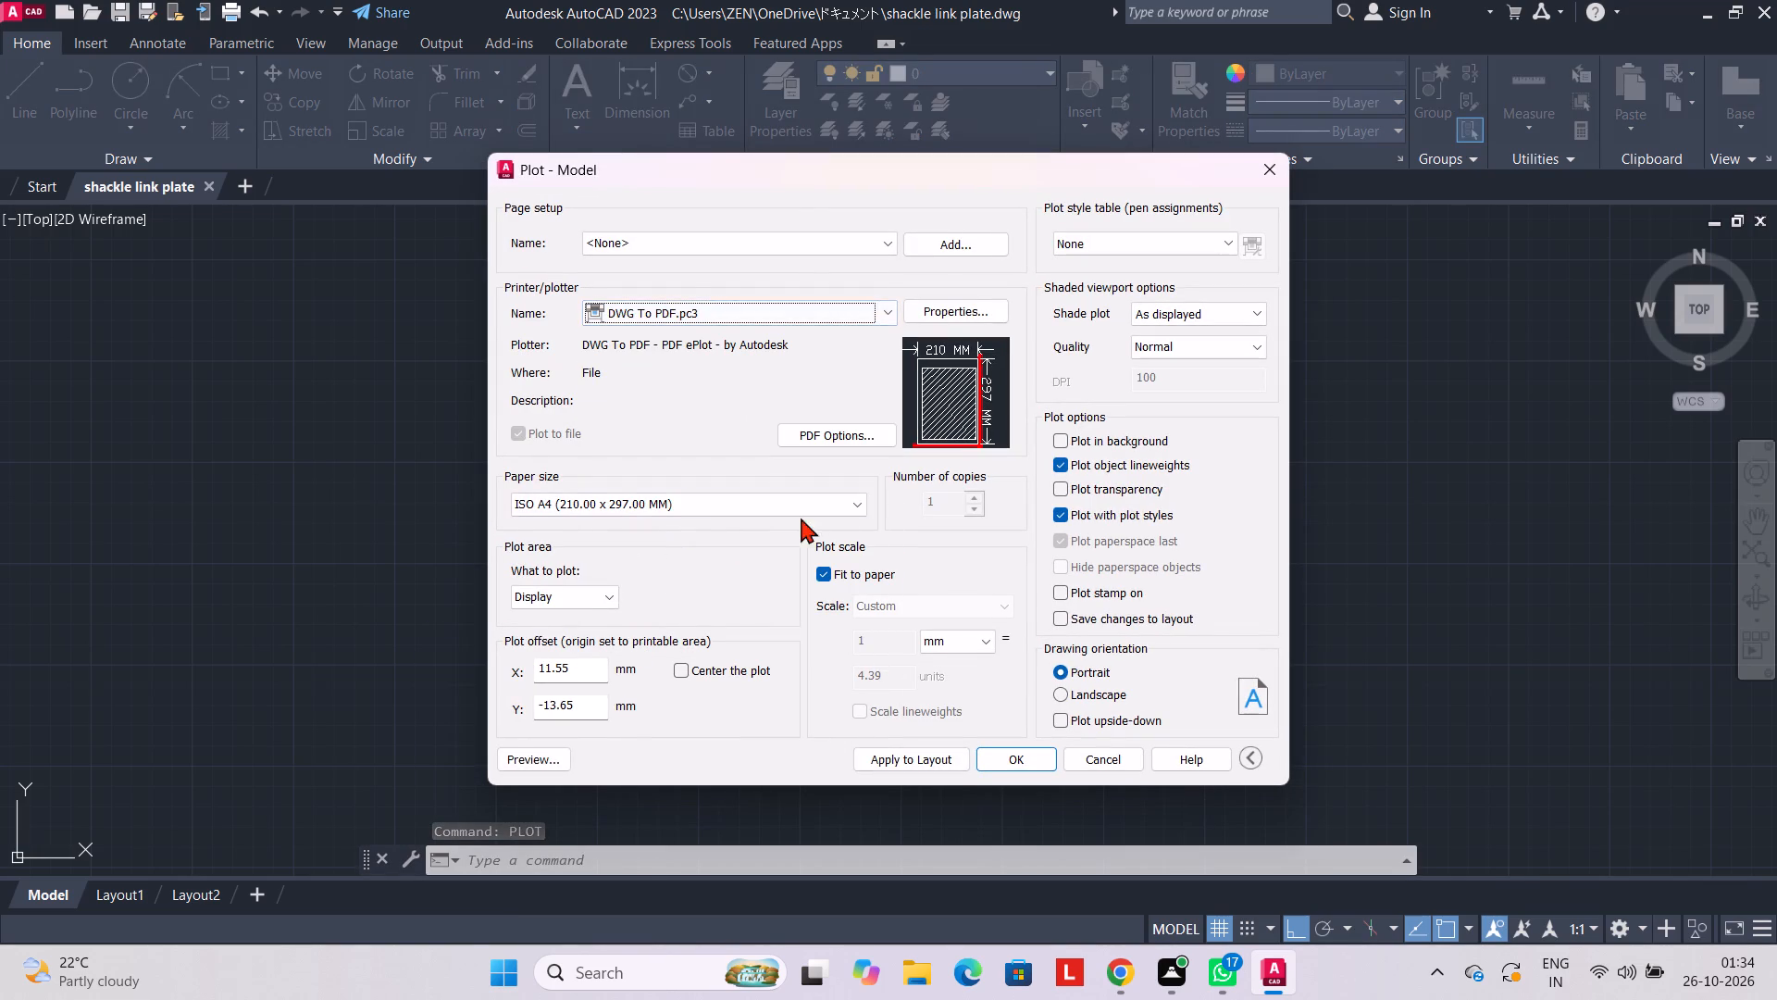
pyautogui.click(832, 511)
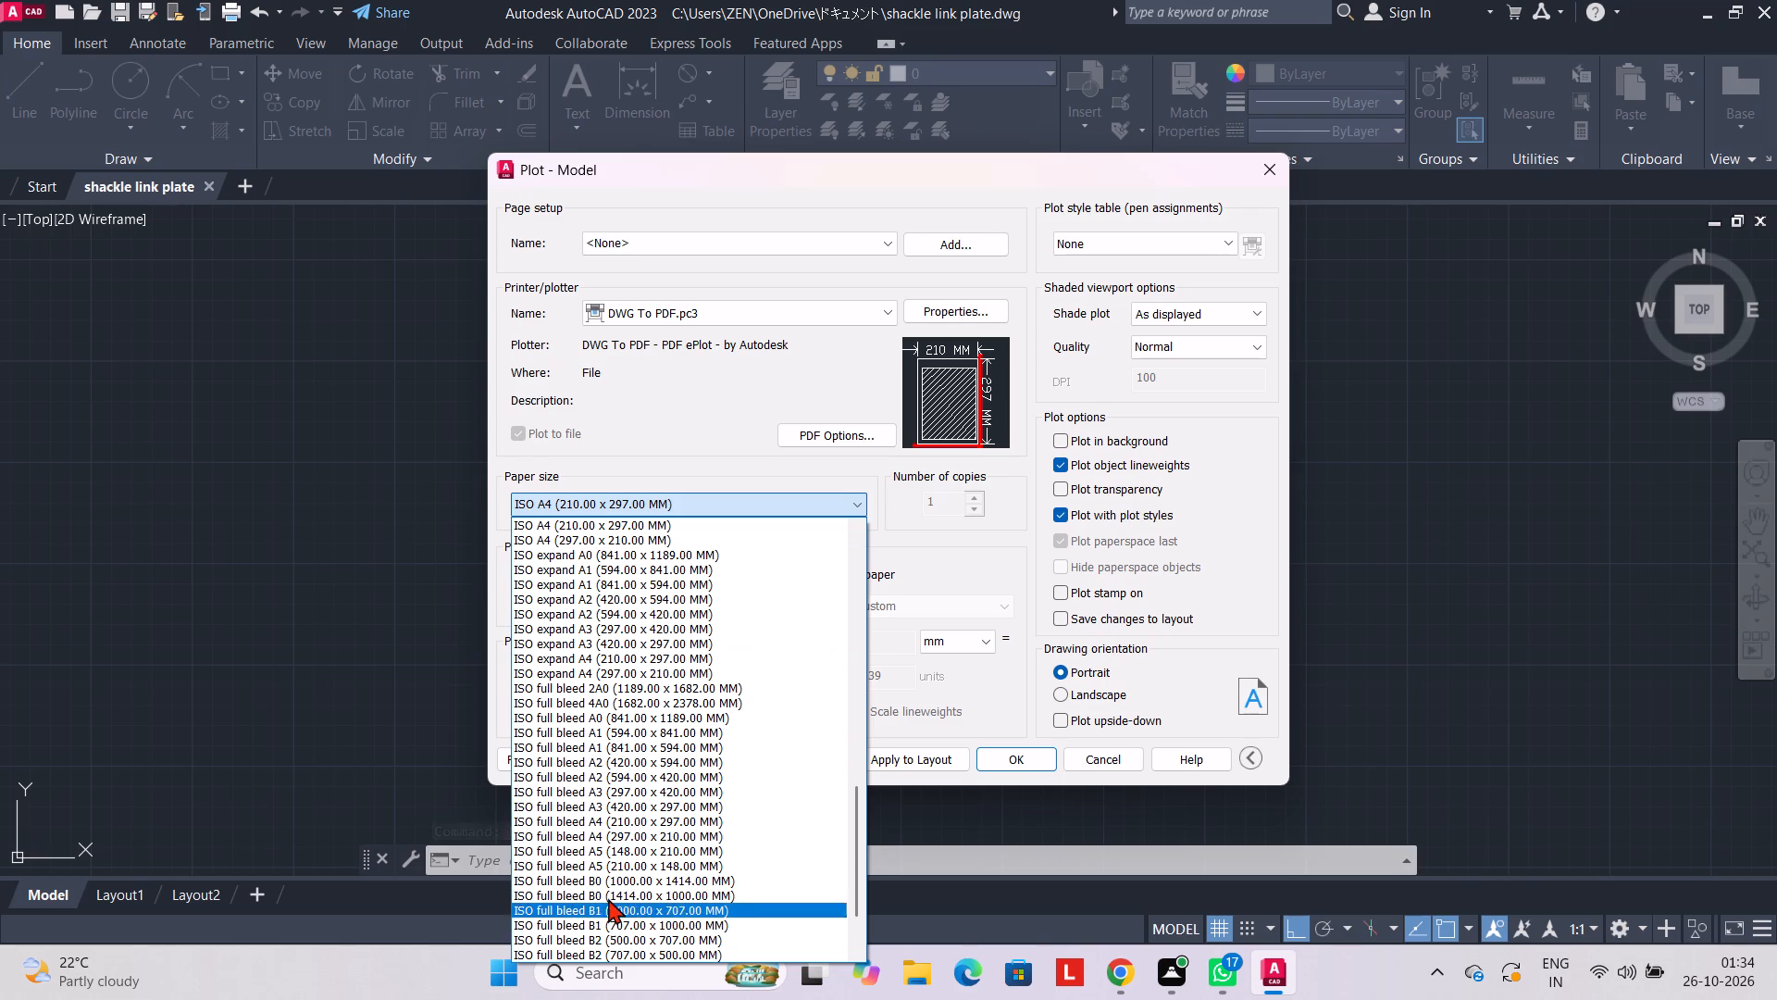
pyautogui.click(604, 656)
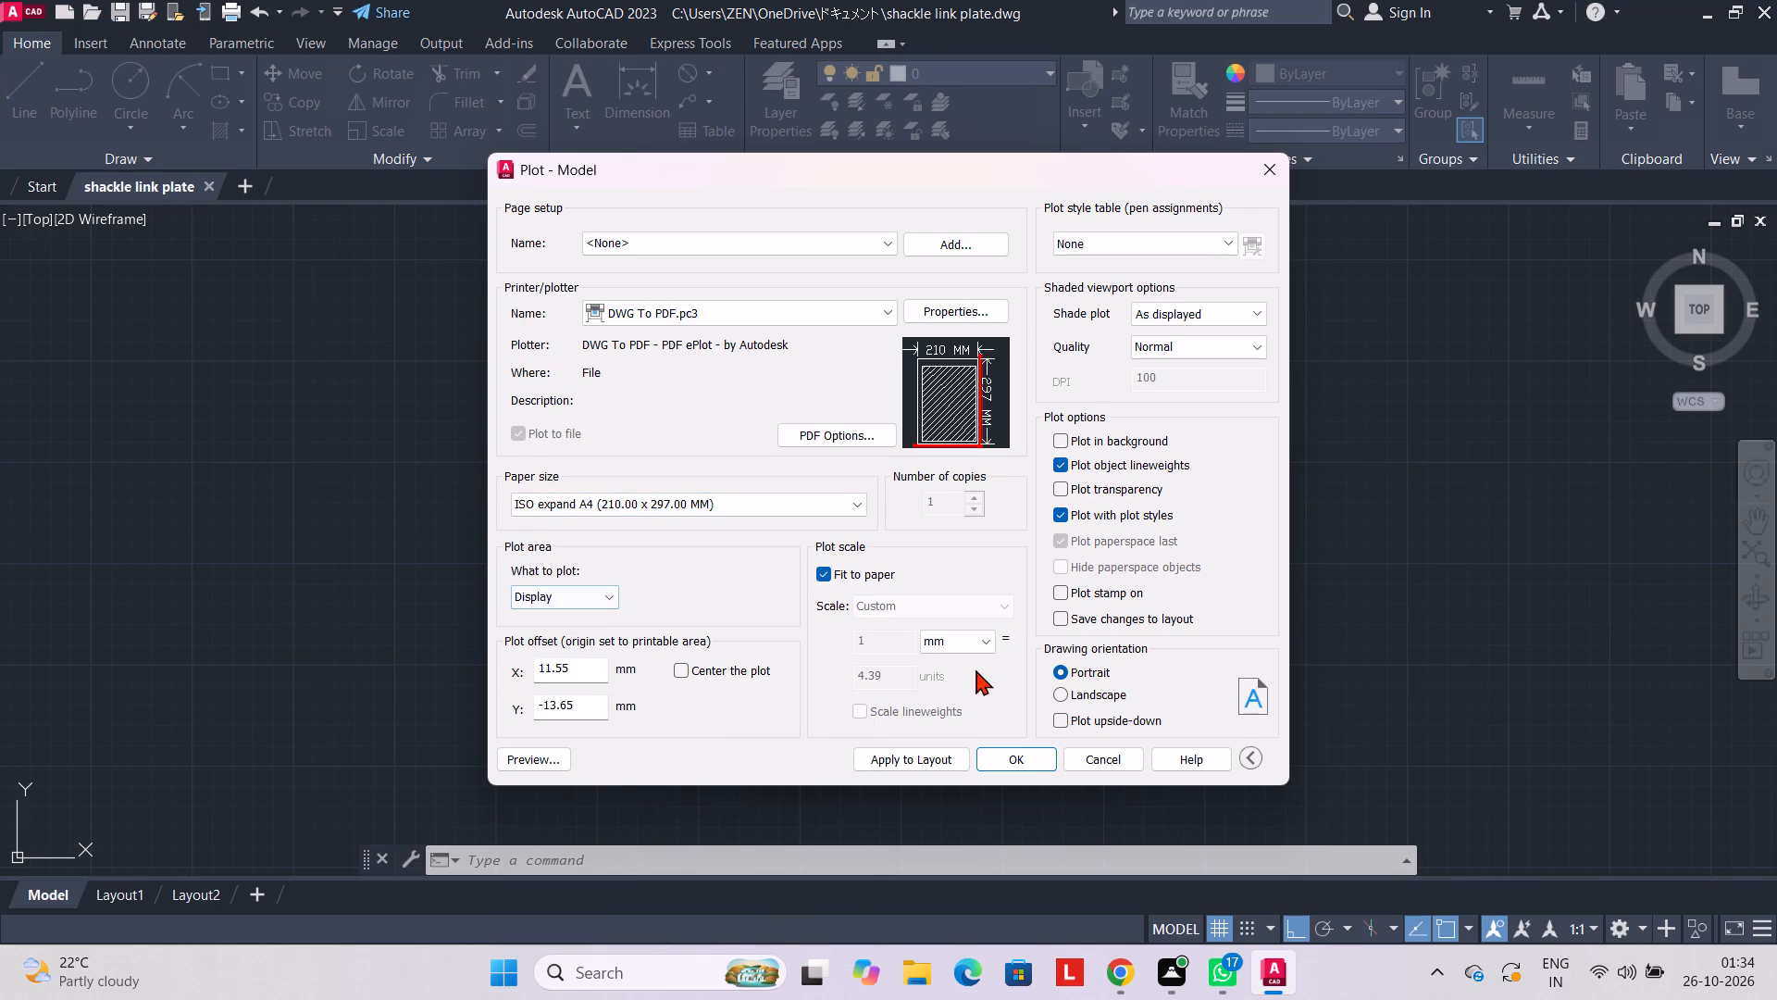
pyautogui.click(1078, 696)
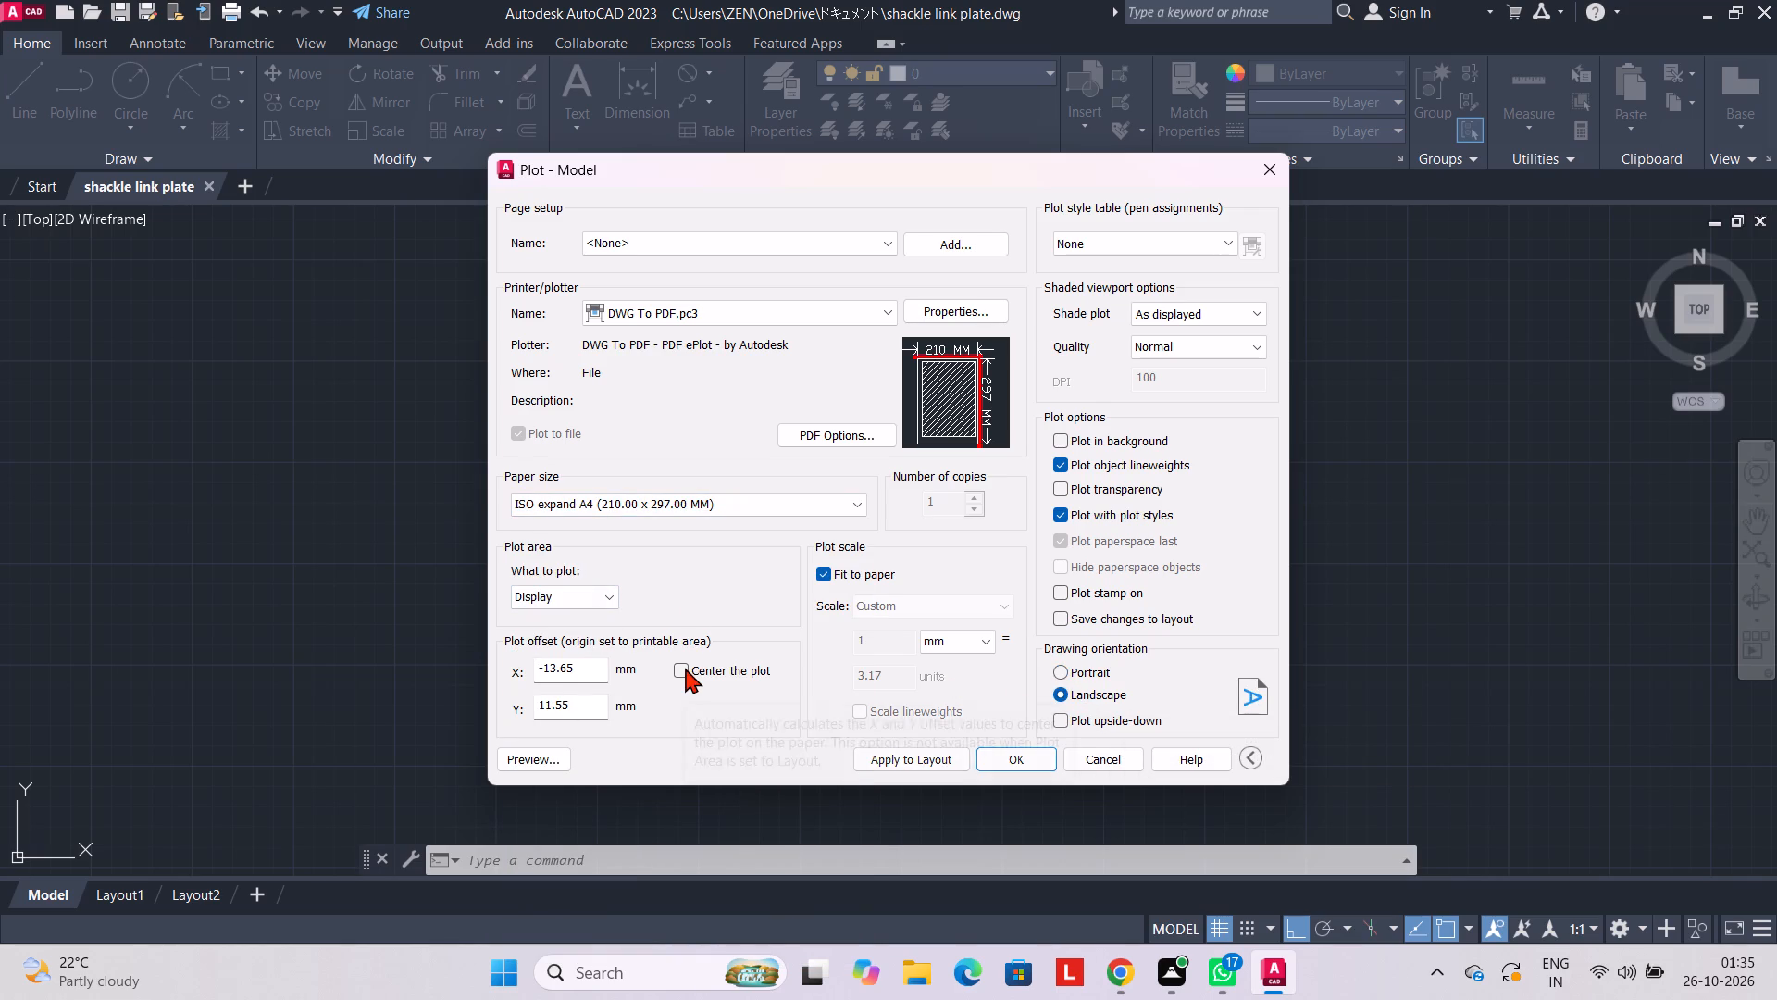
pyautogui.click(685, 668)
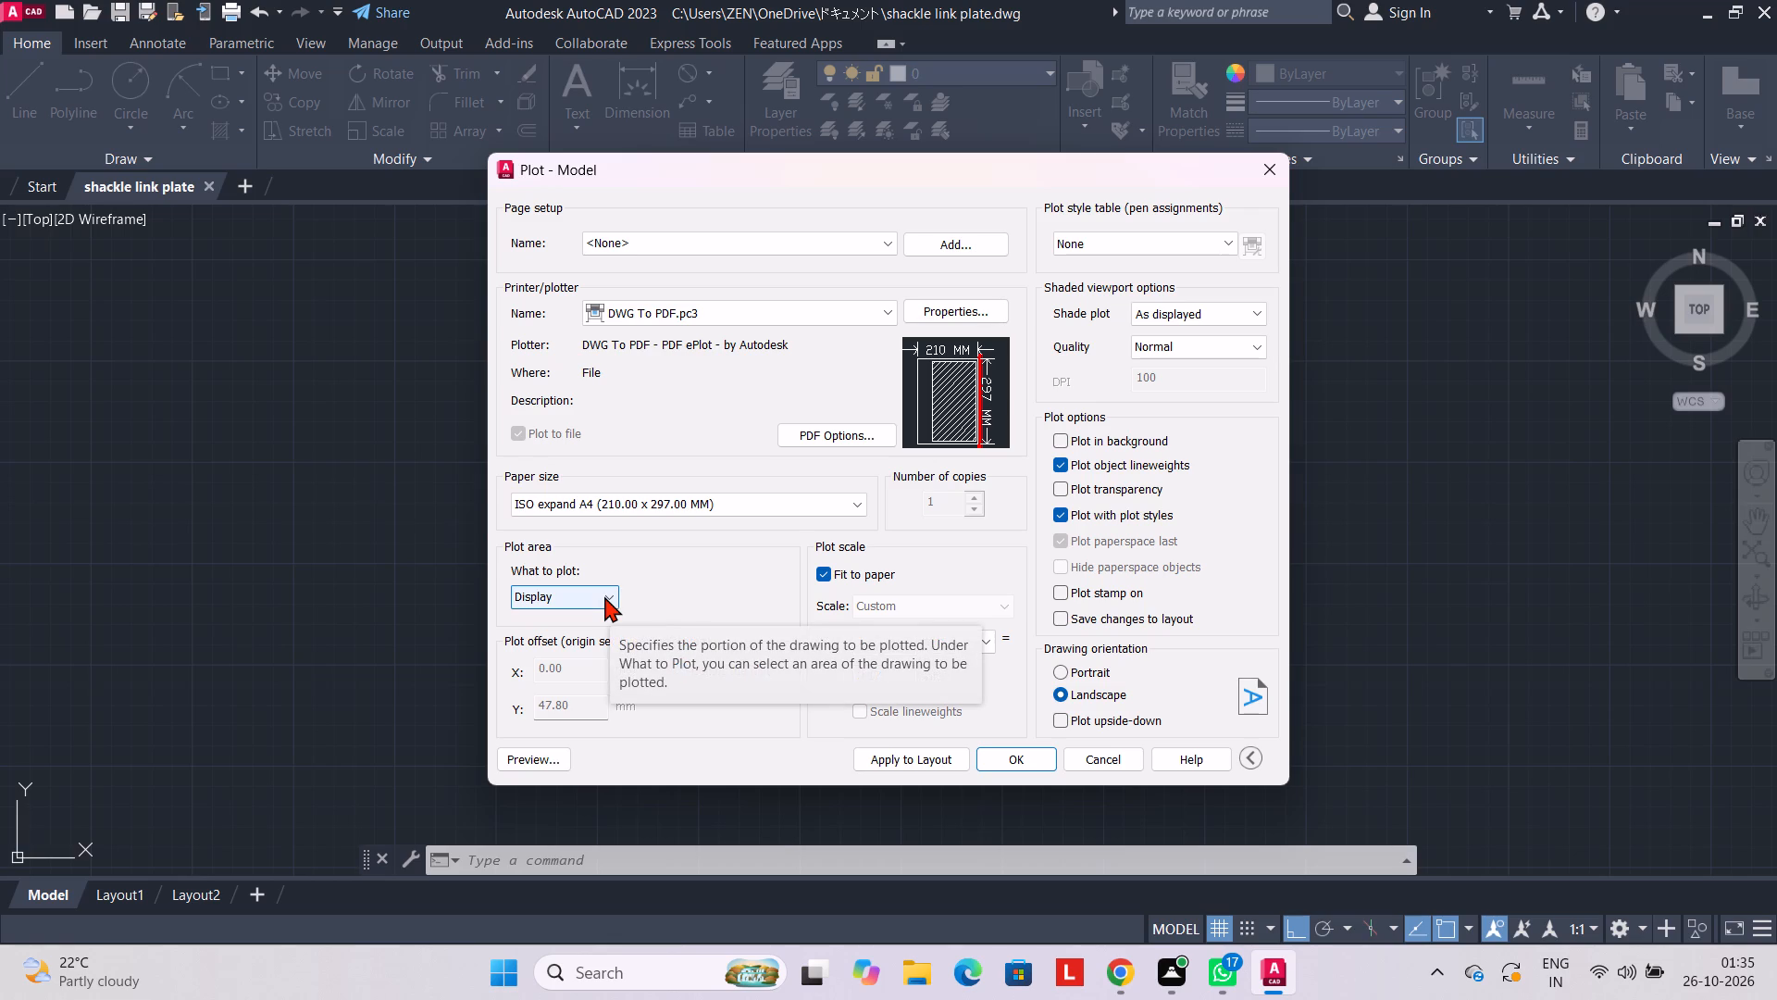
# Set the plot area to a window enclosing the whole figure and all its dimensions.
pyautogui.click(604, 596)
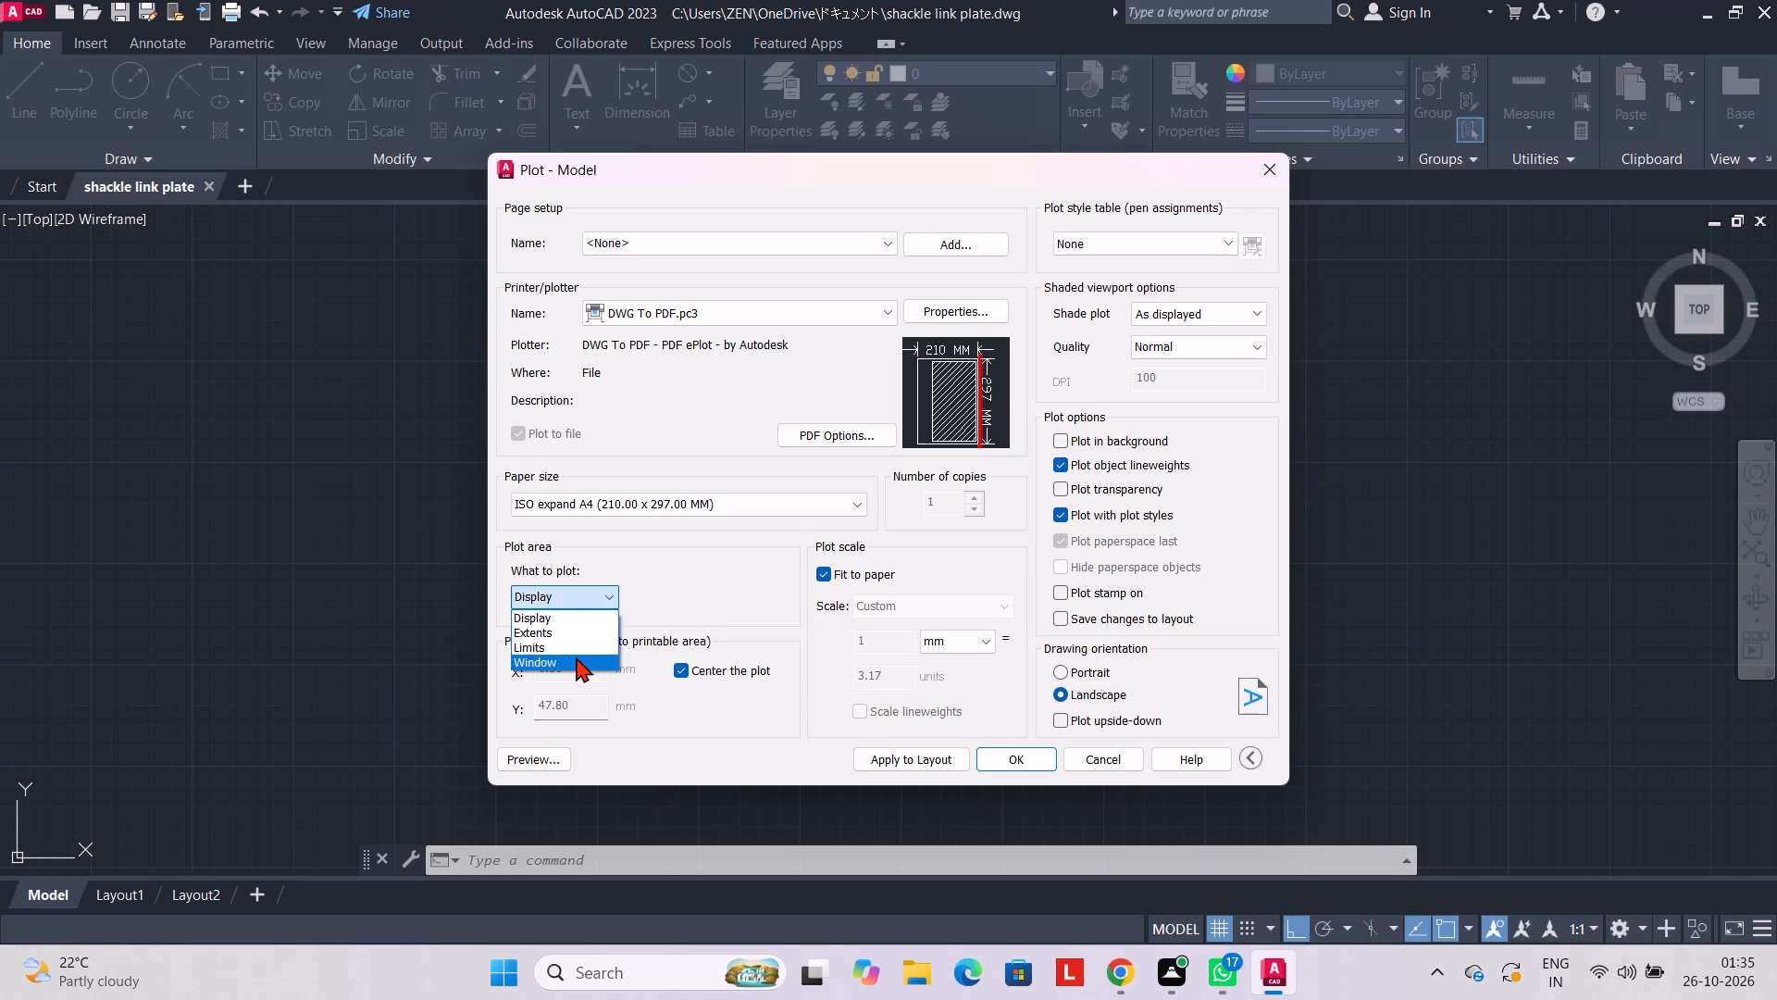
pyautogui.click(576, 656)
pyautogui.click(580, 232)
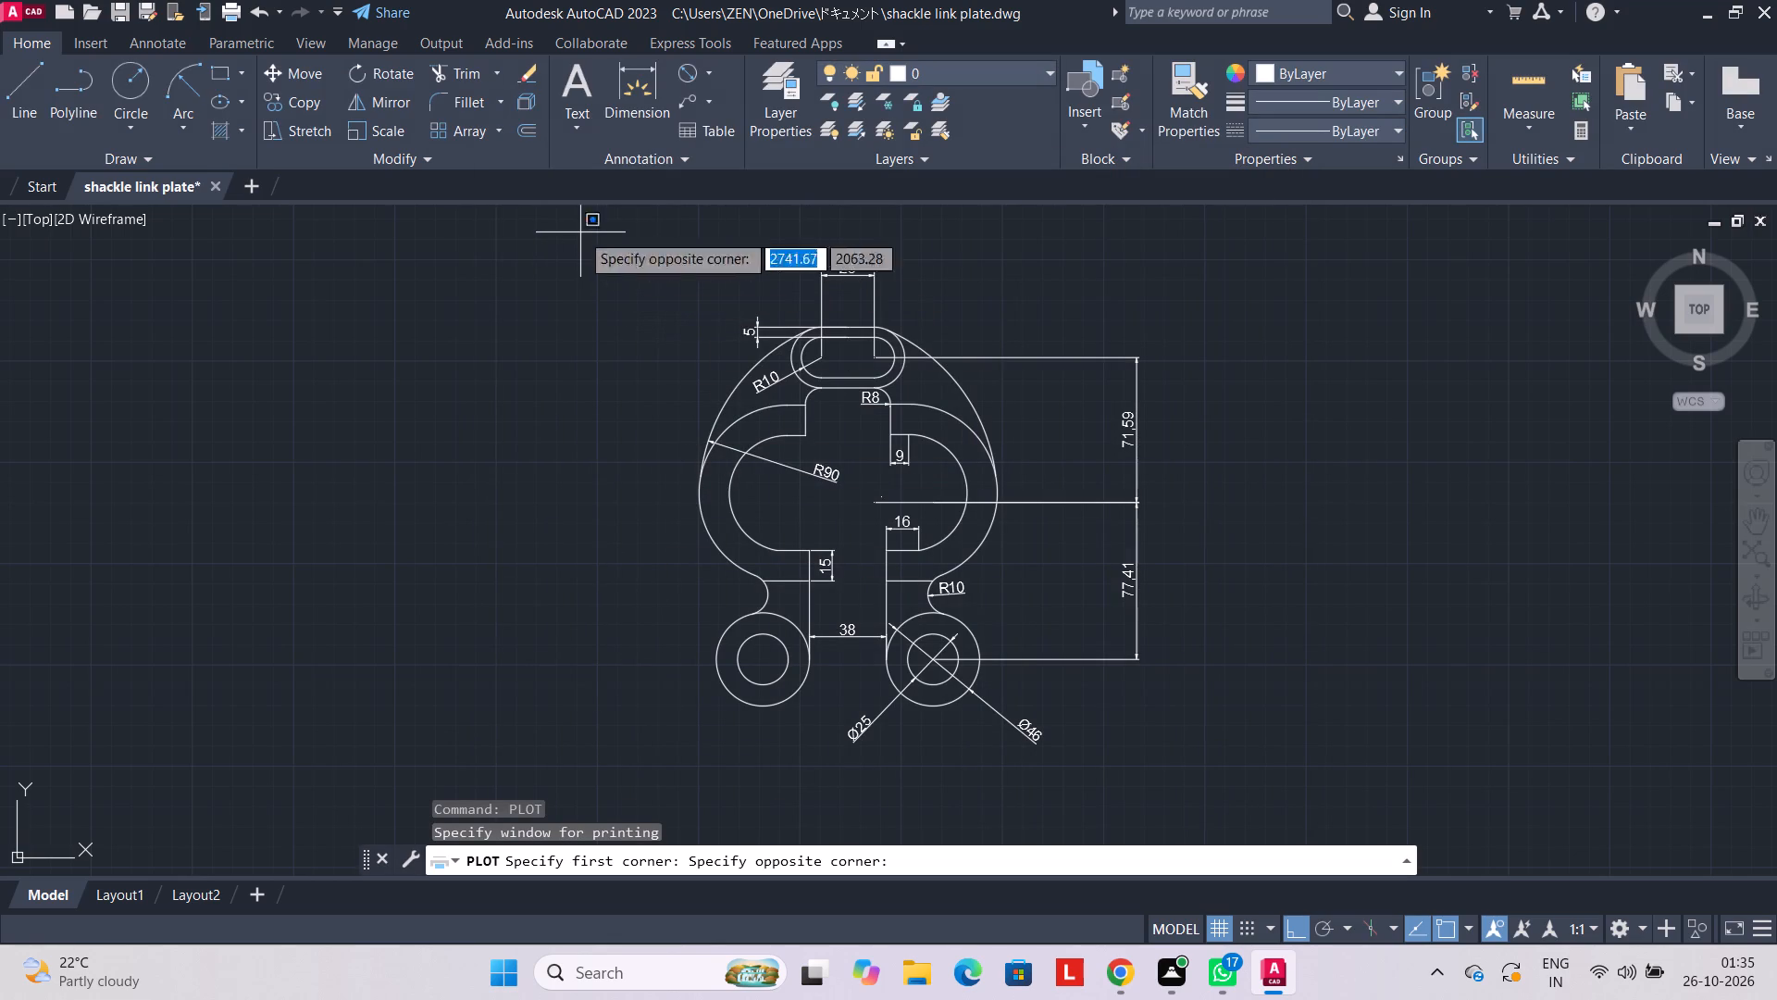
pyautogui.click(1205, 801)
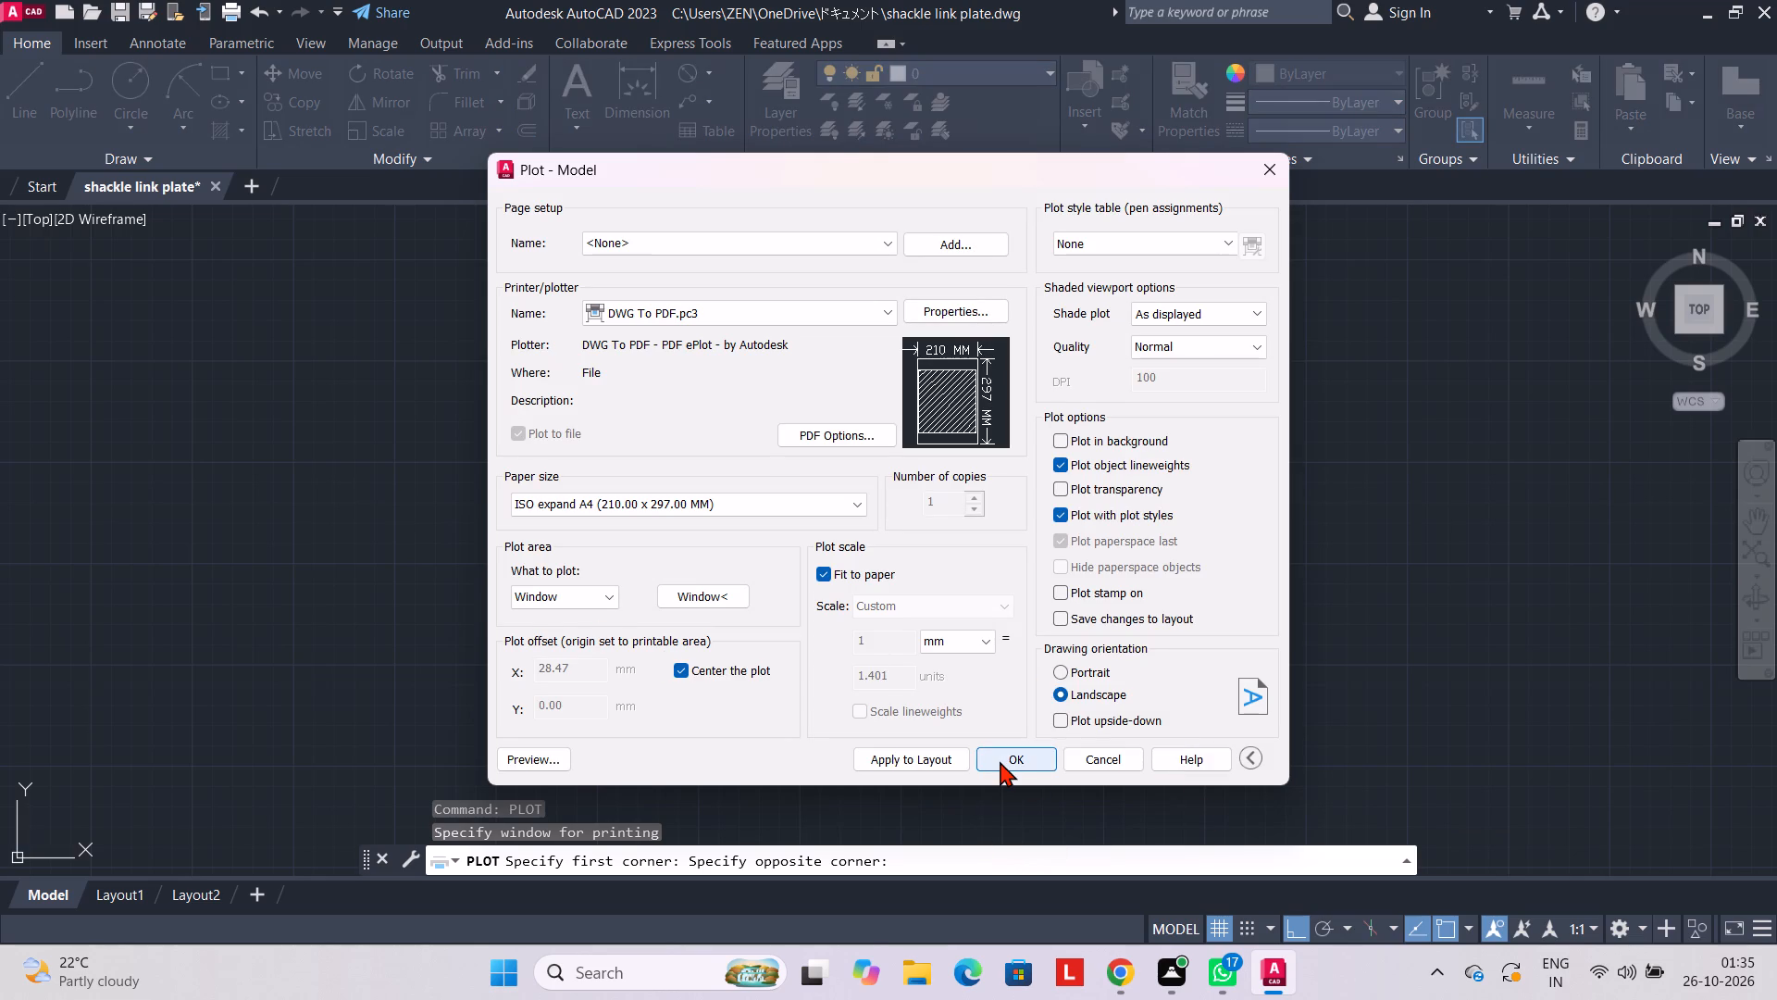
# Plot to "shackle link plate-Model.pdf" in the Documents folder, then close the opened PDF and dismiss the plot notification.
pyautogui.click(1000, 761)
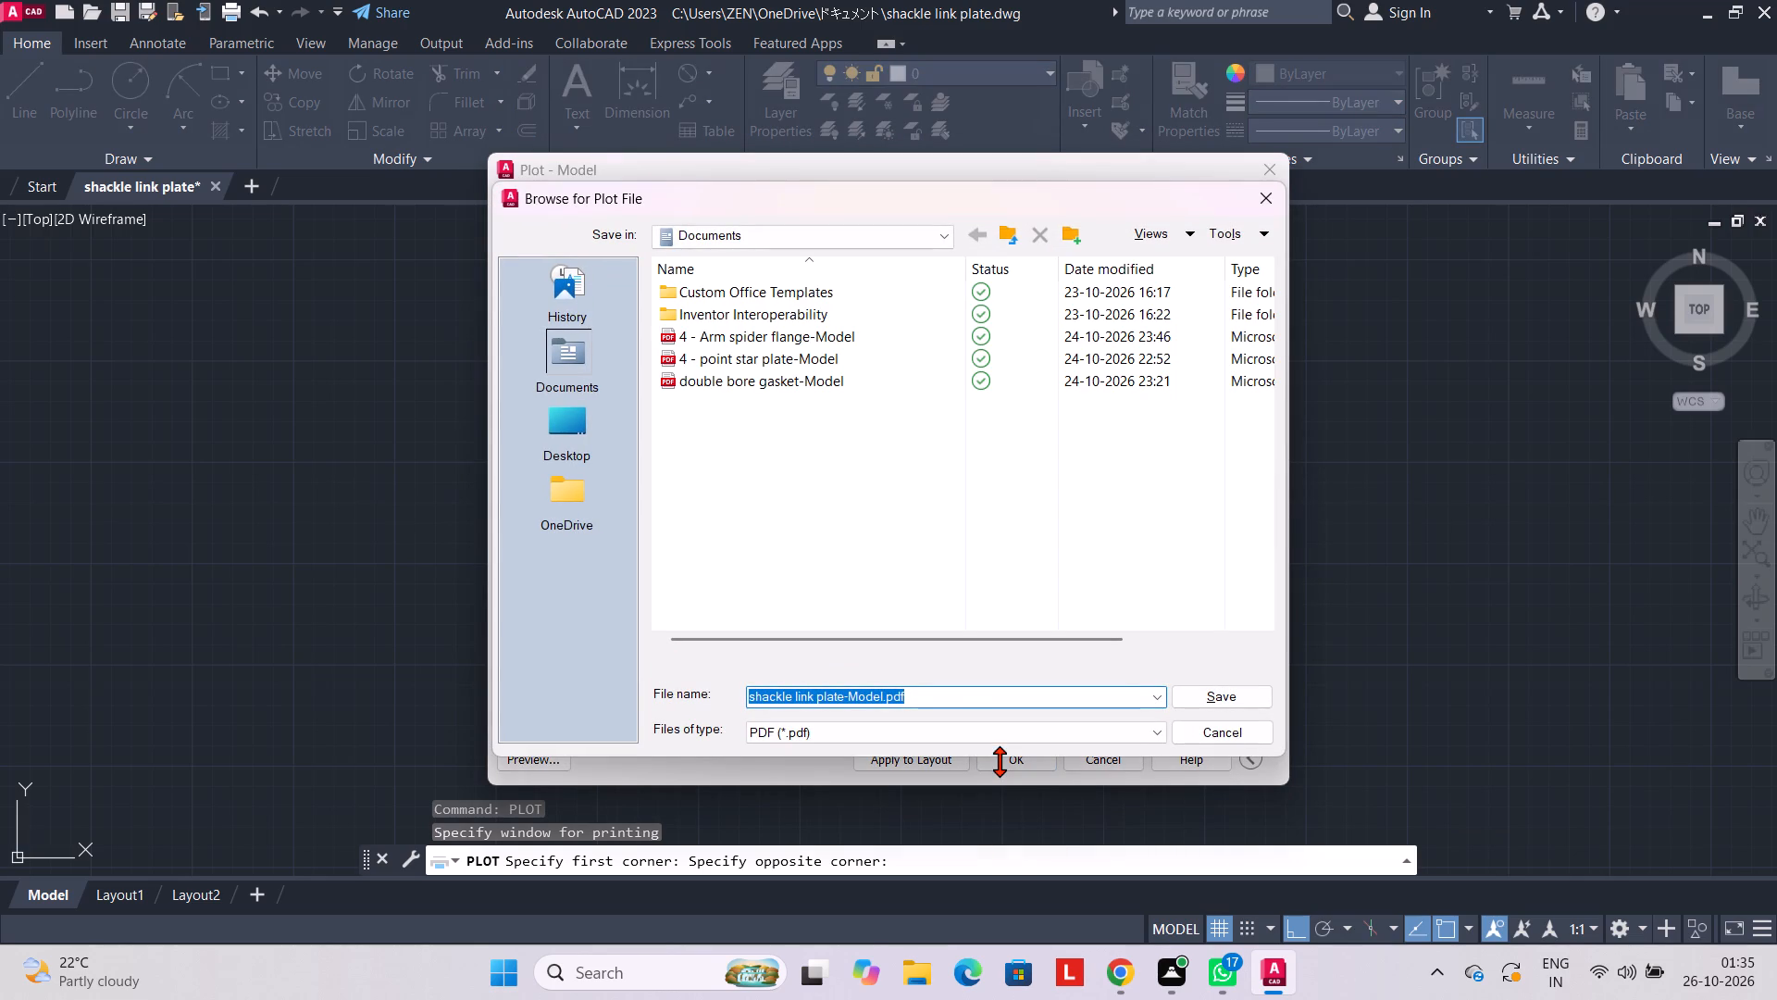
pyautogui.click(1249, 699)
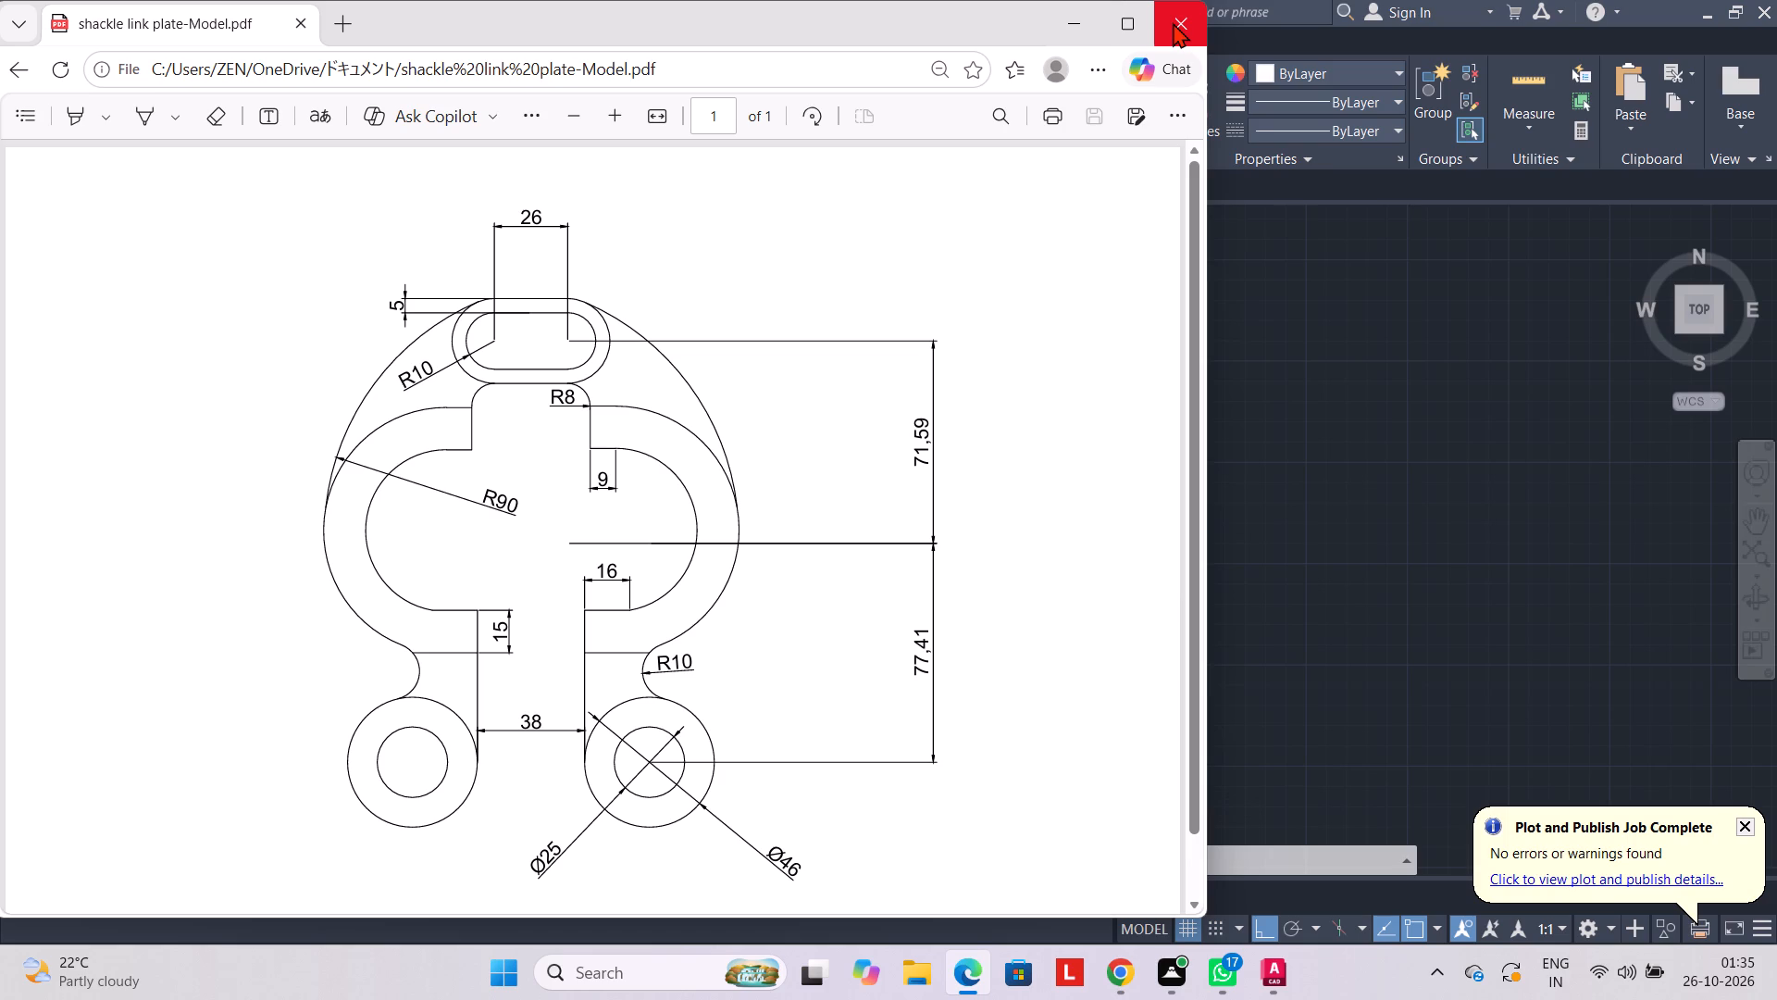
pyautogui.click(1173, 22)
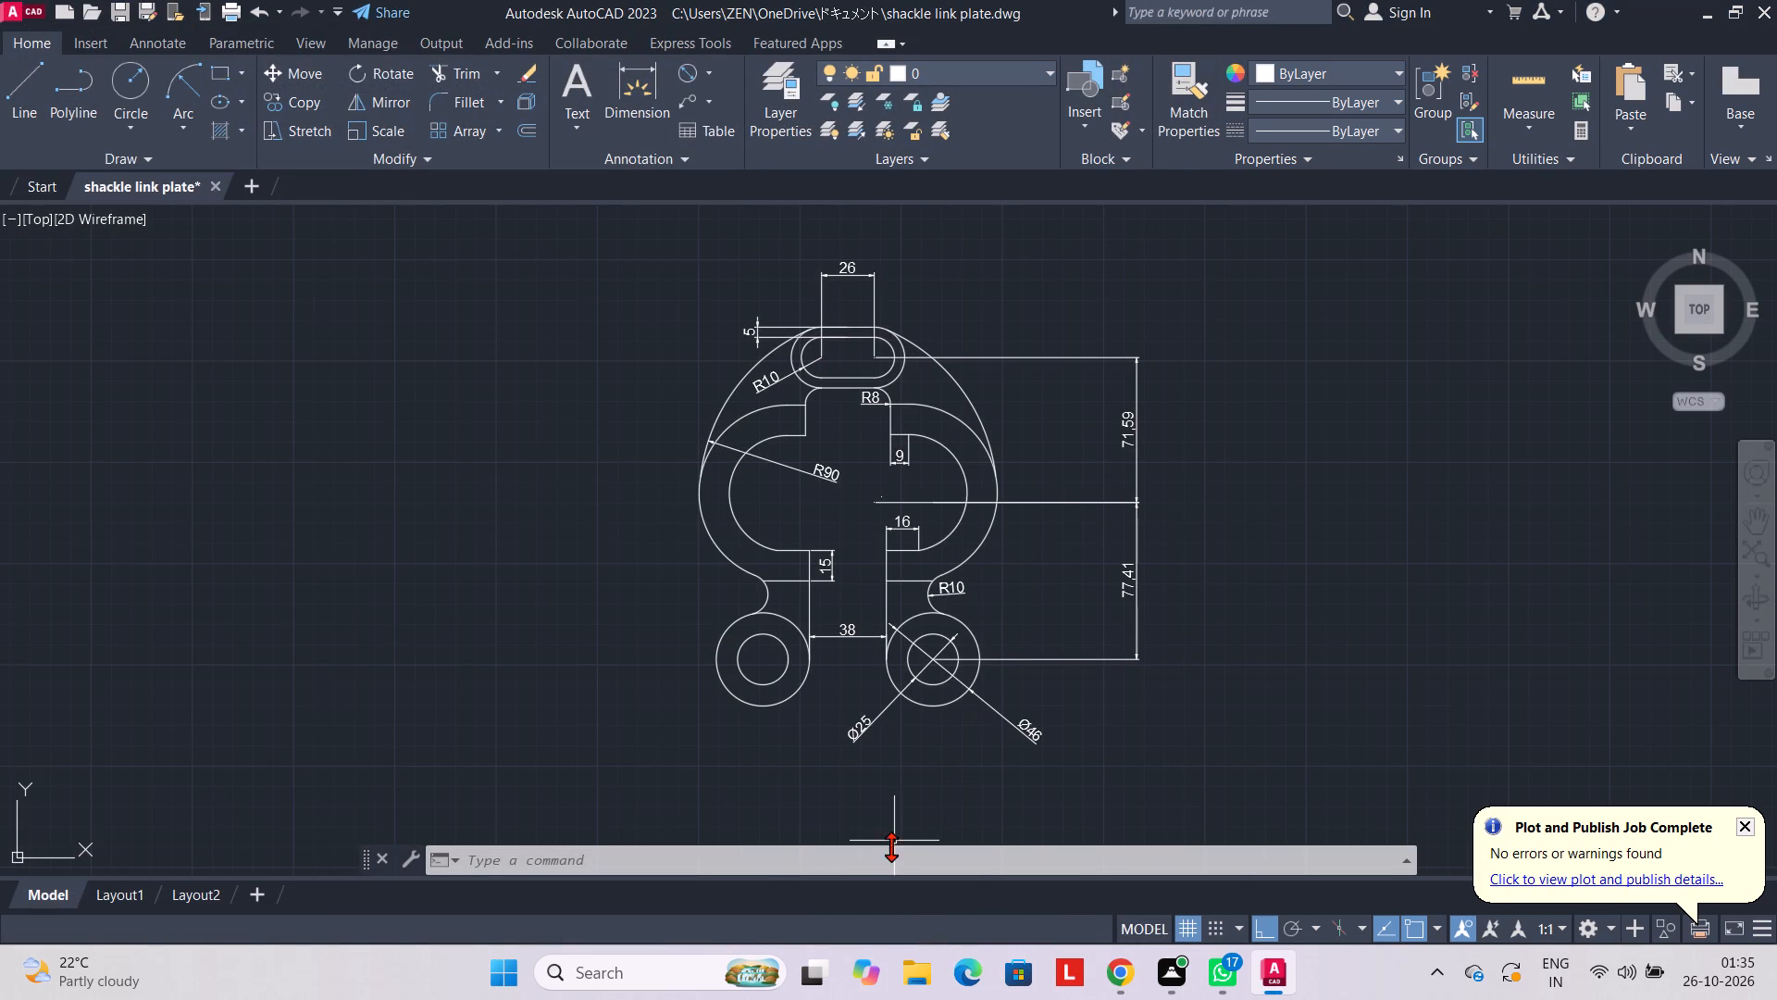
pyautogui.click(1743, 831)
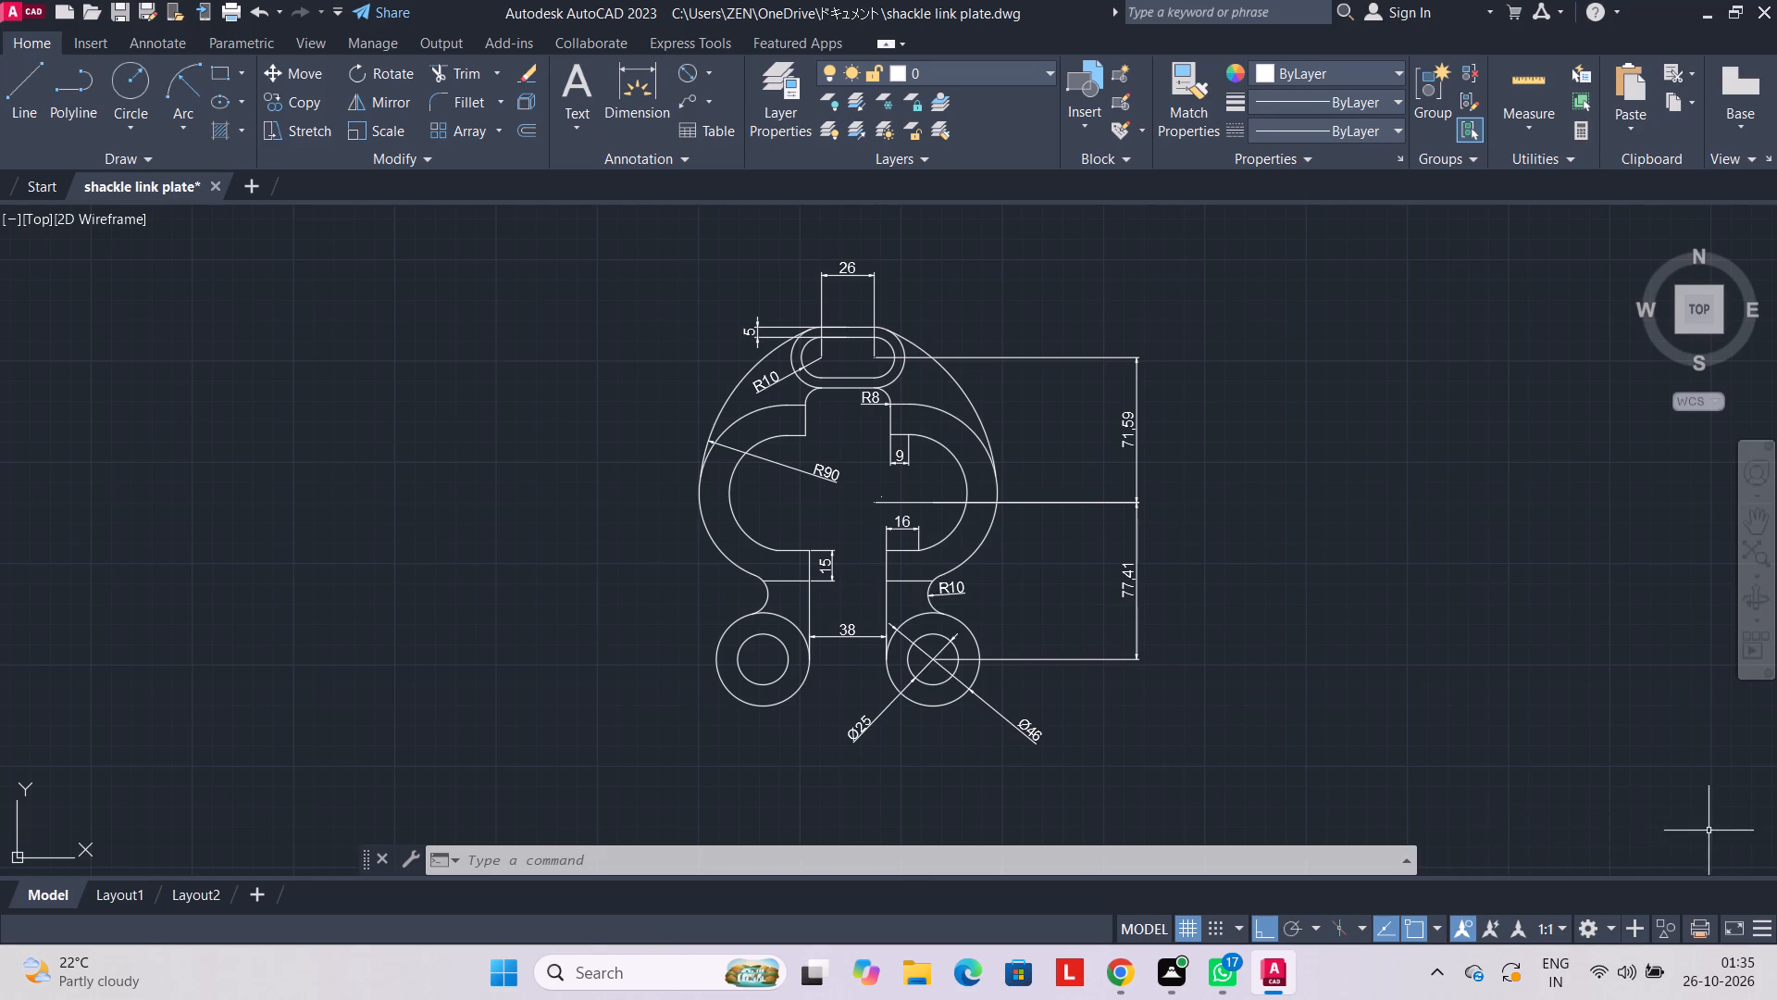
# Turn off command log recording with LOGFILEOFF.
pyautogui.click(950, 868)
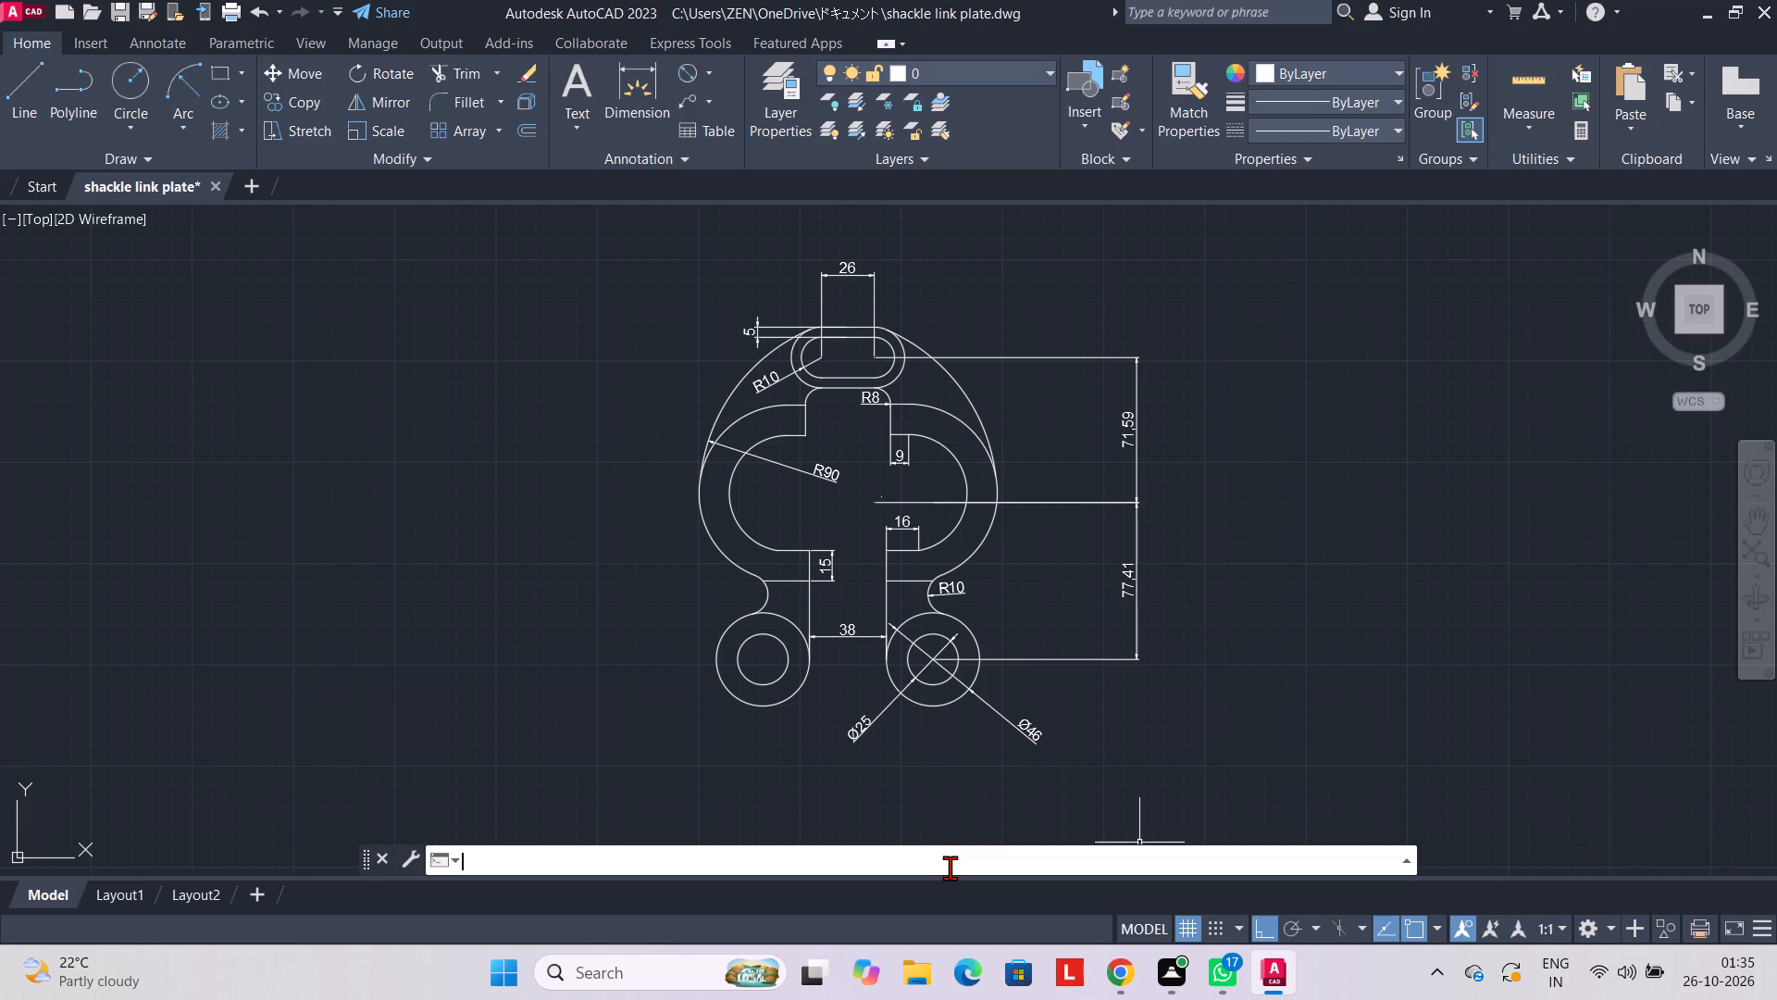
pyautogui.write('lo')
pyautogui.press('g')
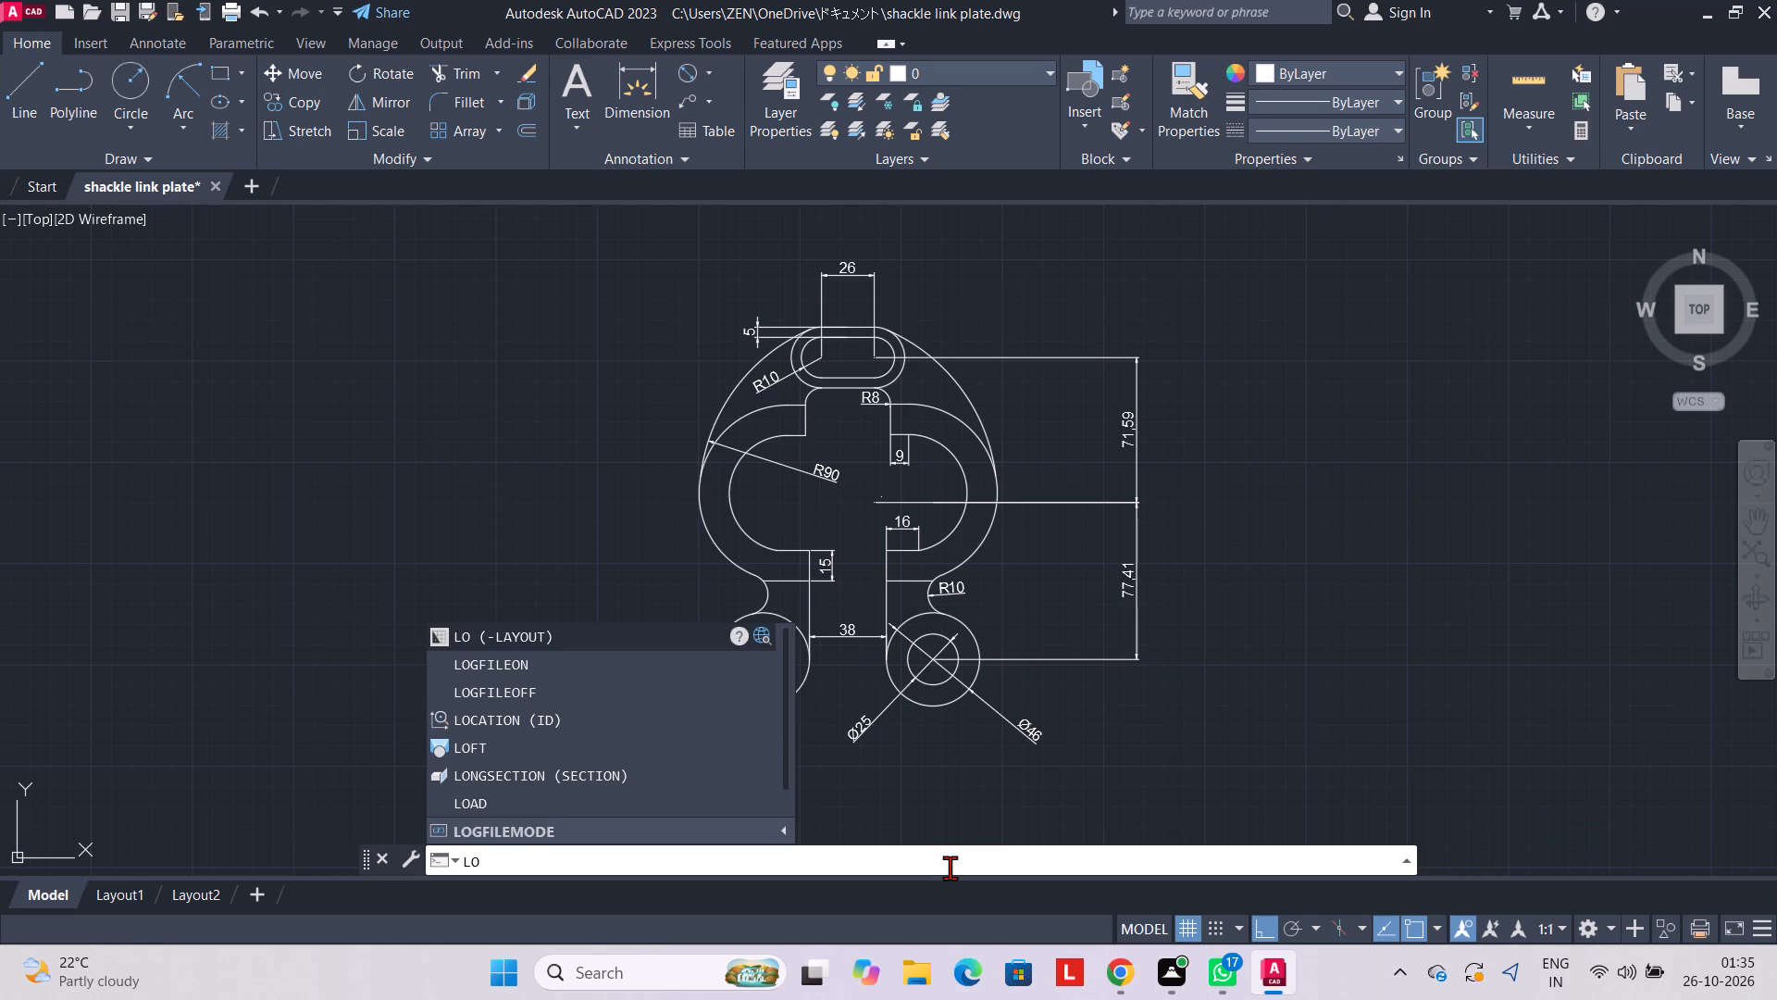
pyautogui.click(572, 688)
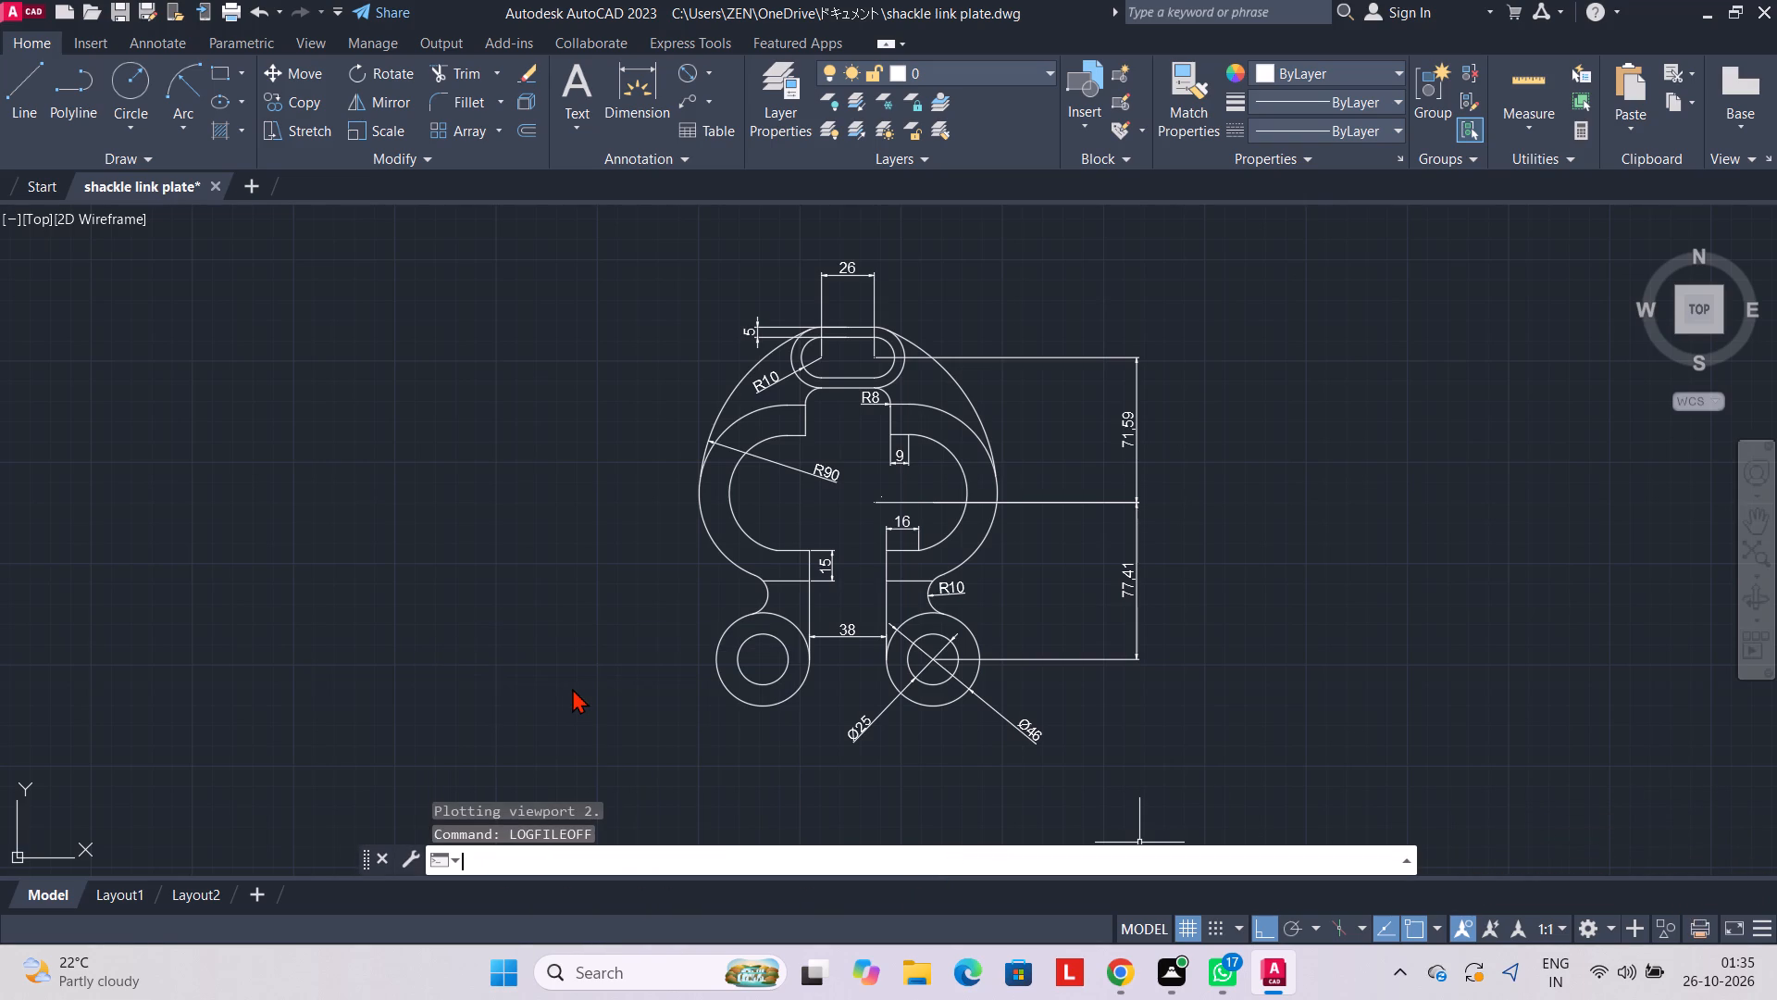